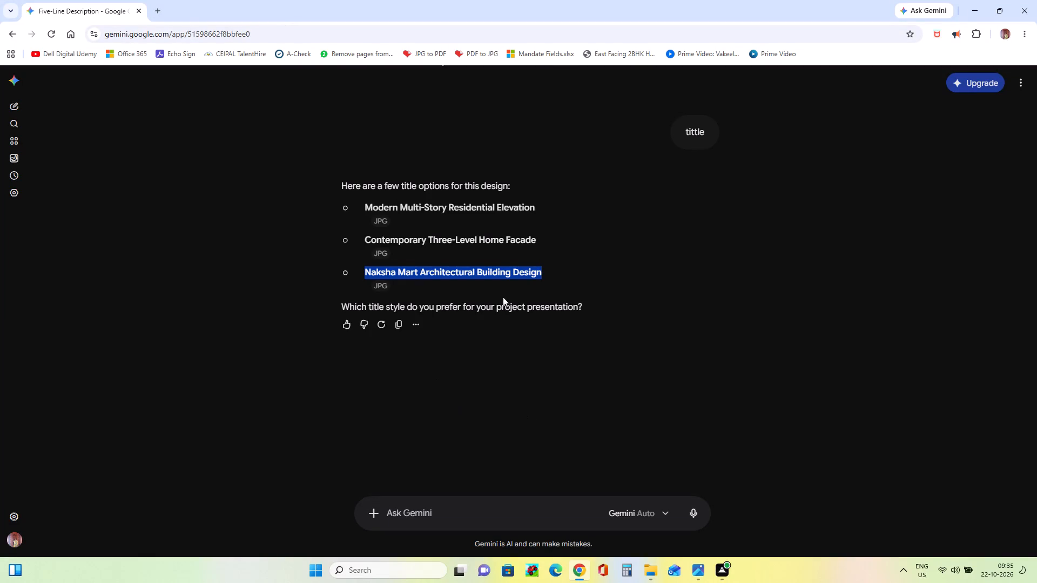
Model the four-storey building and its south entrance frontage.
Open a new blank browser tab alongside the Gemini conversation.
click(163, 11)
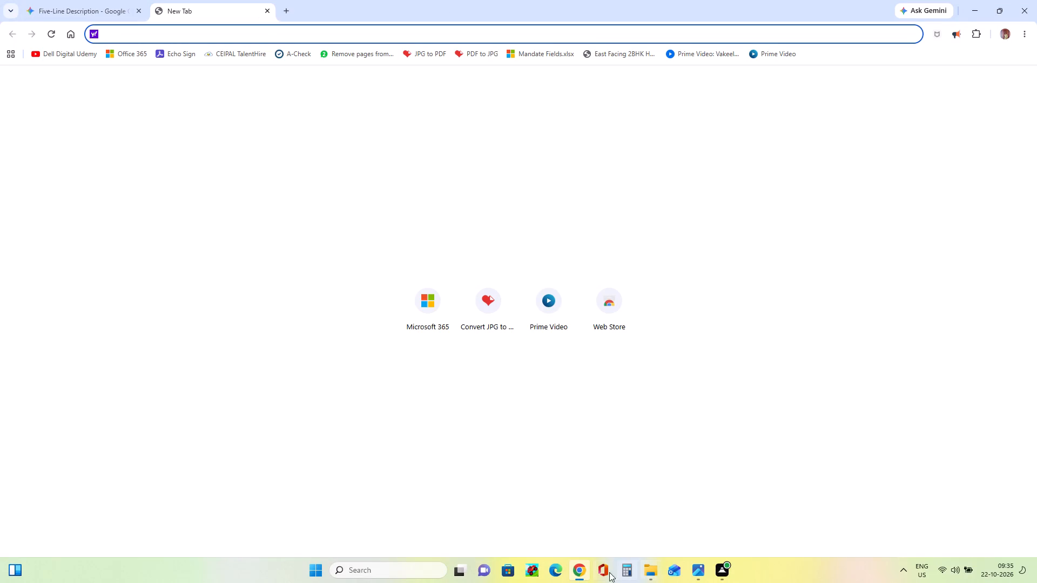
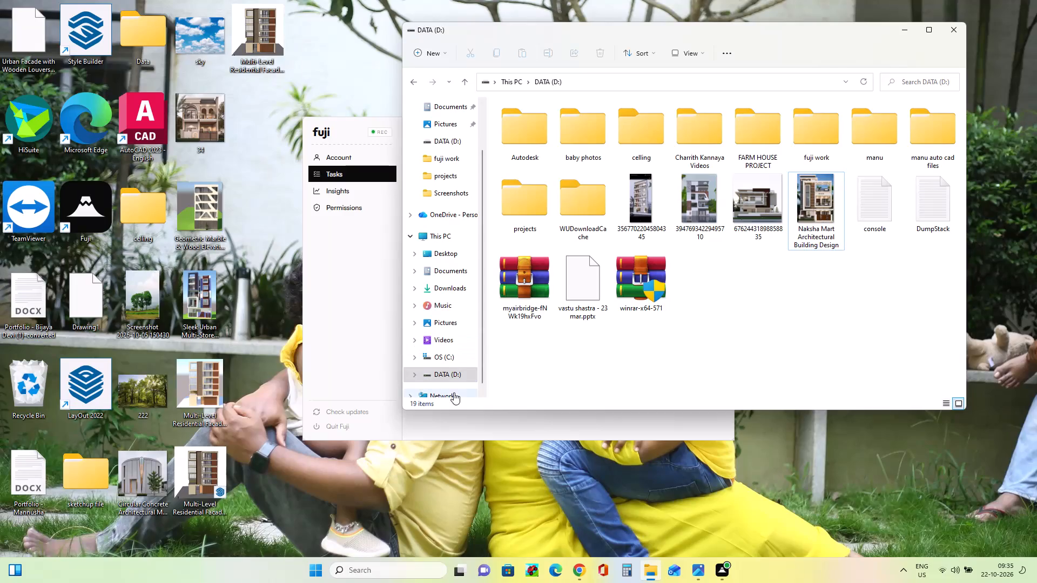
Launch SketchUp 2022 from its installation folder in Program Files on the C: drive.
double_click(453, 362)
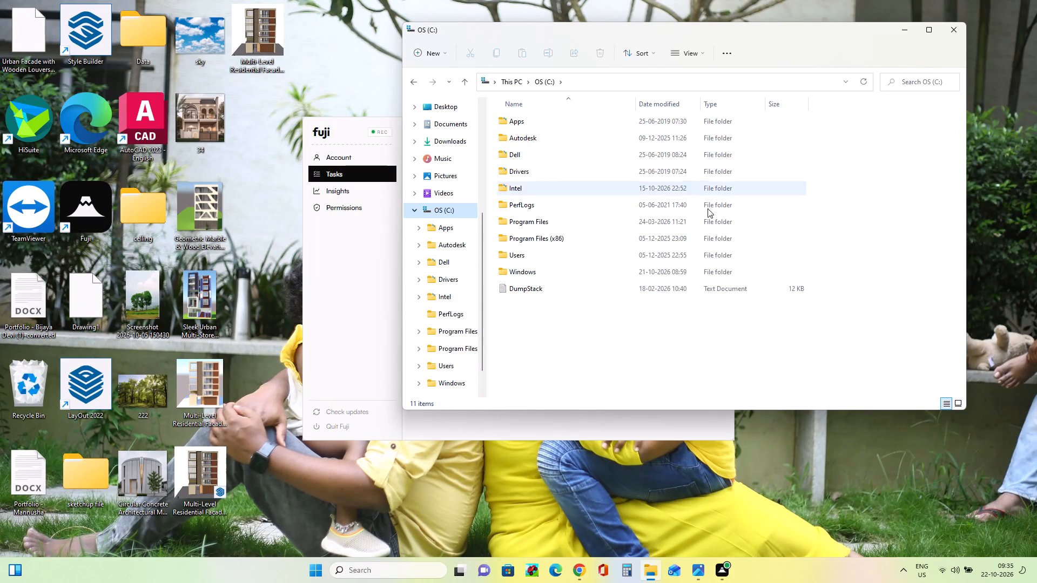
double_click(535, 221)
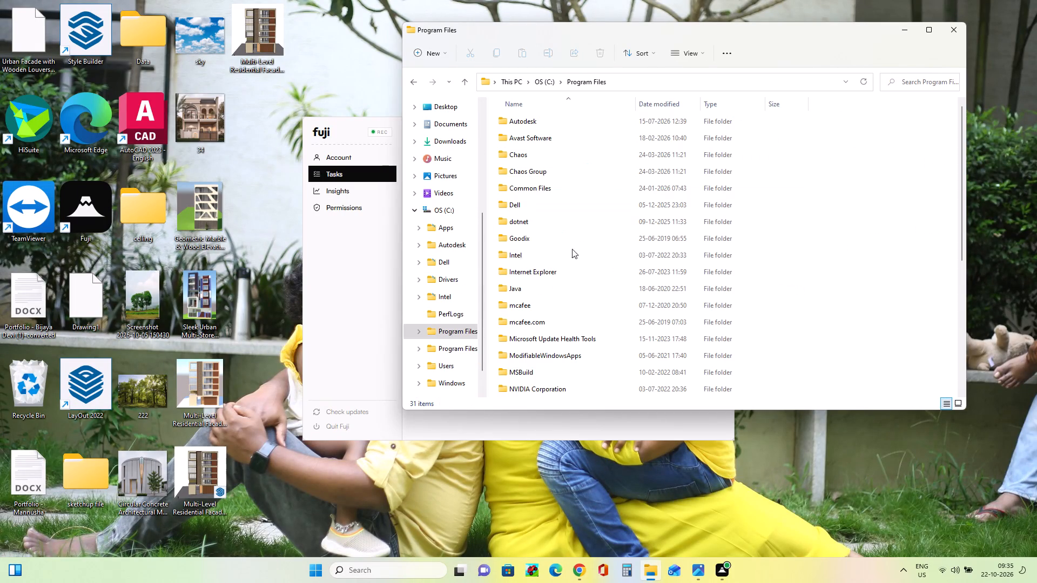
scroll(553, 286, down, 2)
key(s)
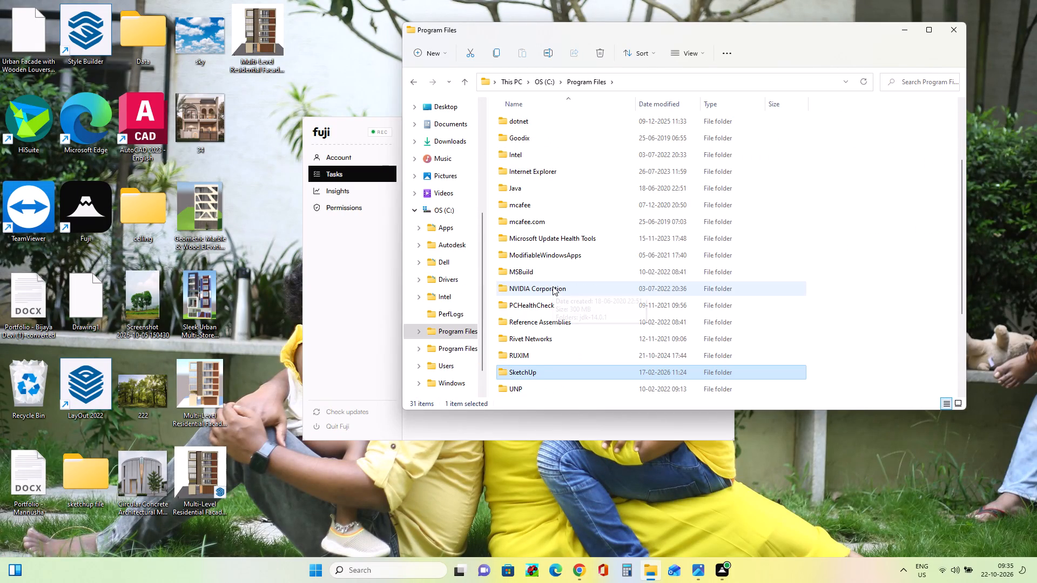
double_click(540, 376)
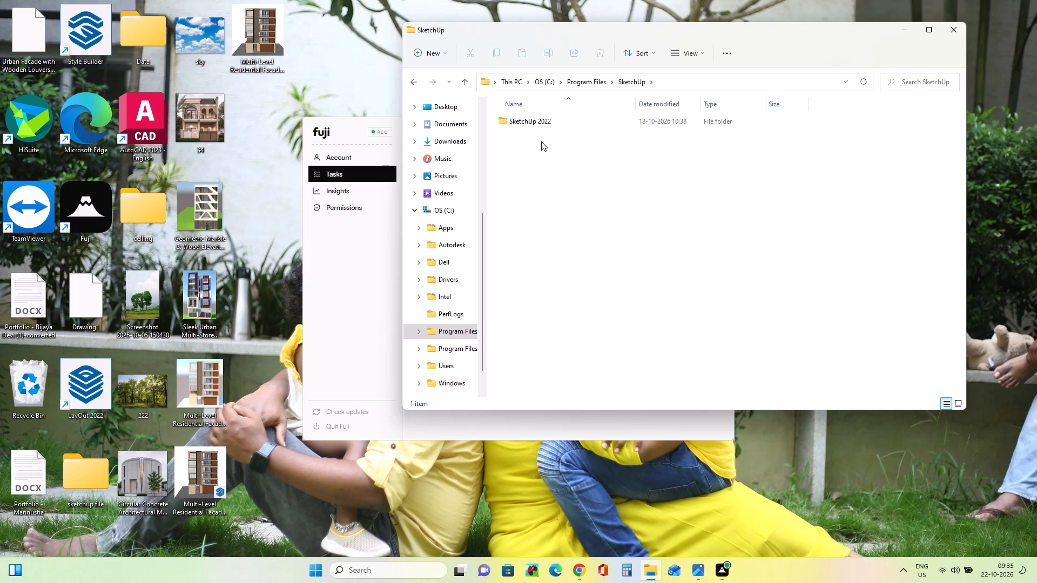
double_click(541, 121)
key(s)
key(s)
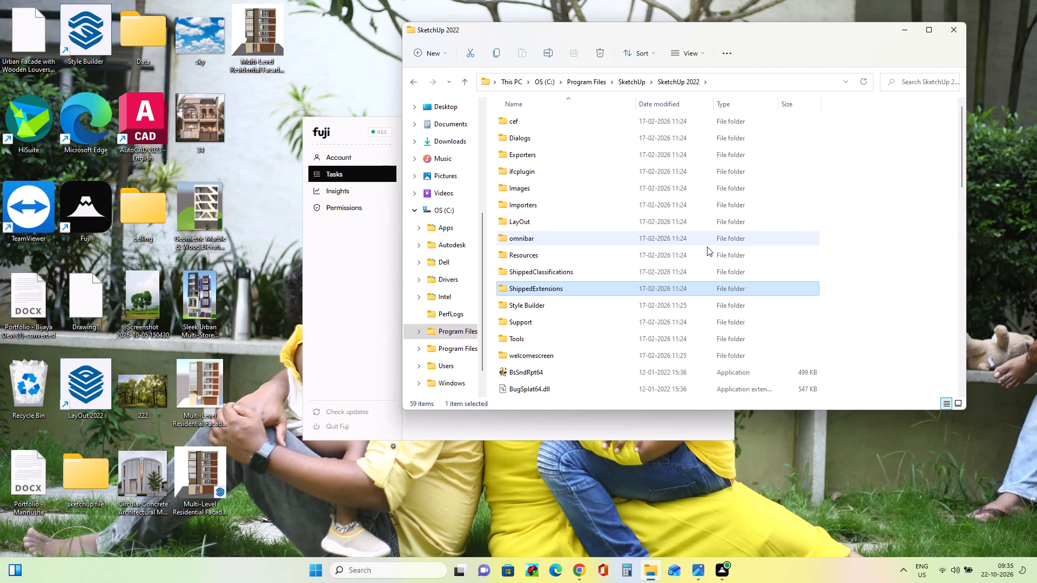
key(s)
key(s)
key(s)
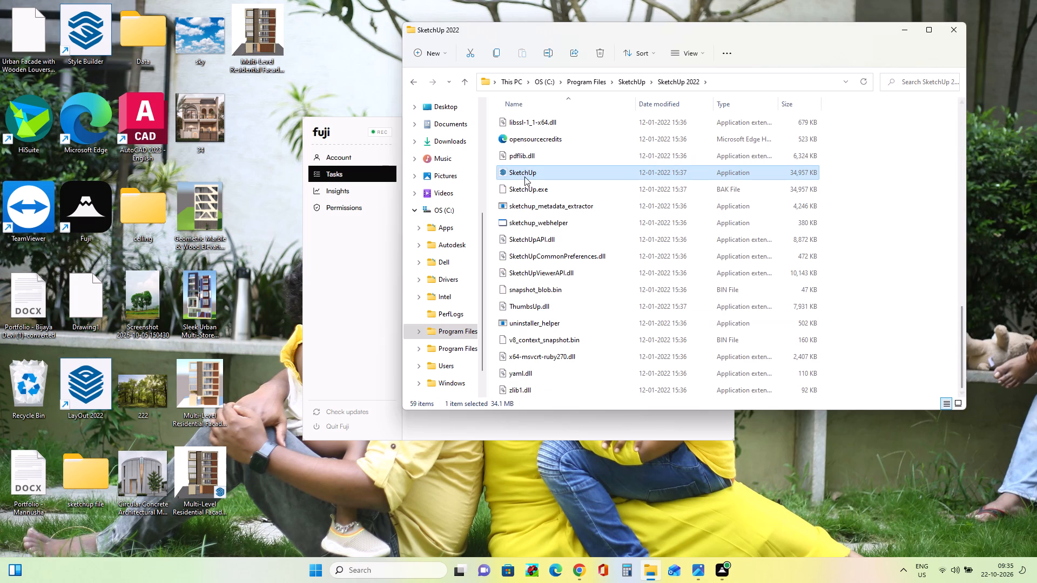
double_click(526, 178)
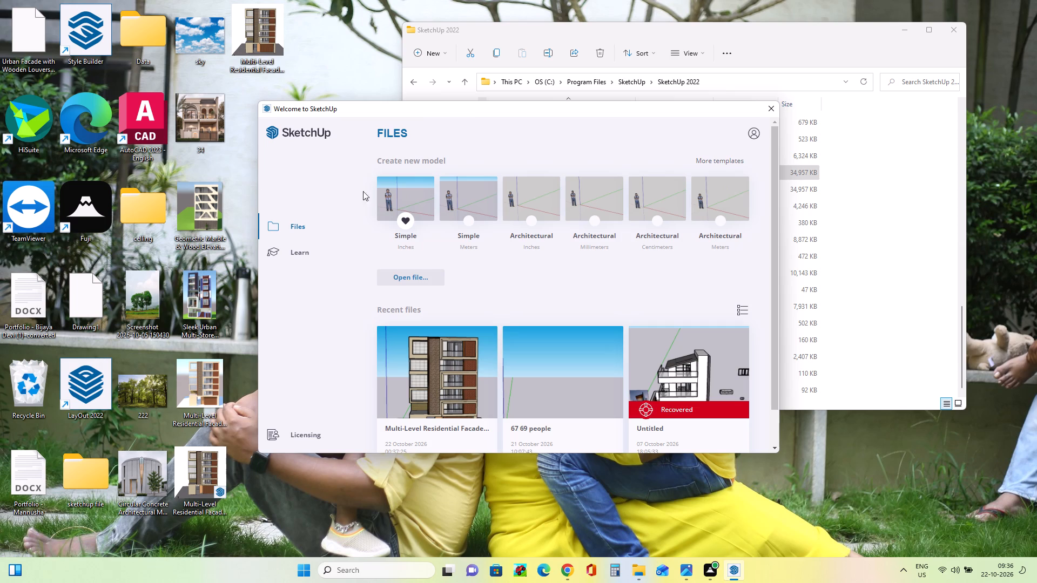
Start a new model from the Simple template in inches.
click(392, 193)
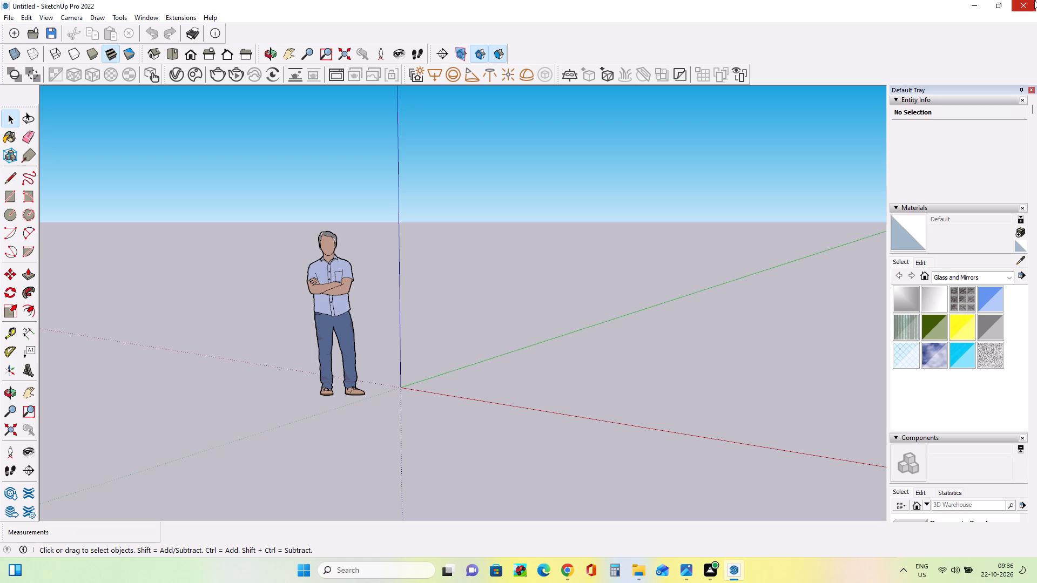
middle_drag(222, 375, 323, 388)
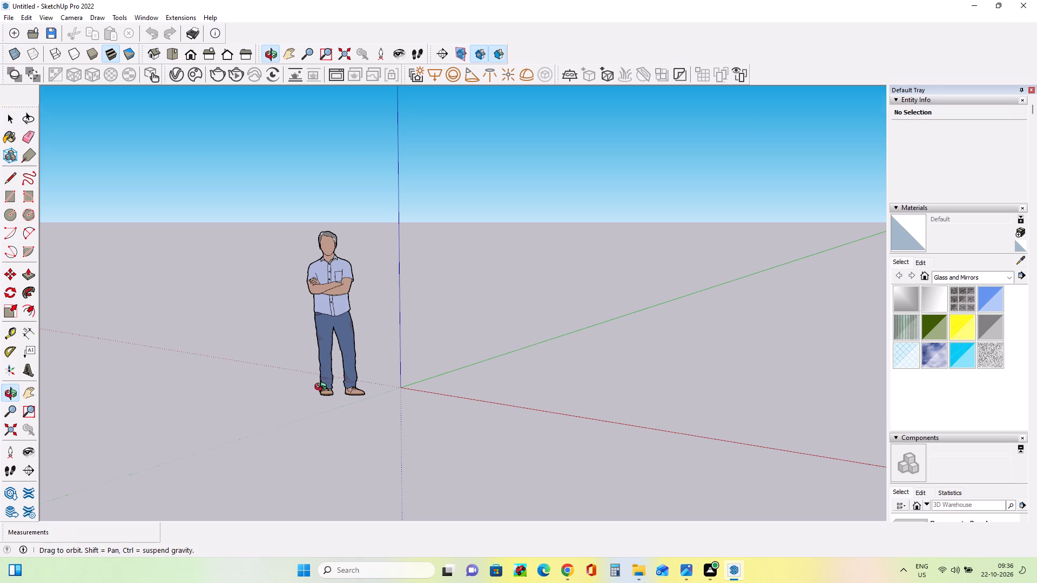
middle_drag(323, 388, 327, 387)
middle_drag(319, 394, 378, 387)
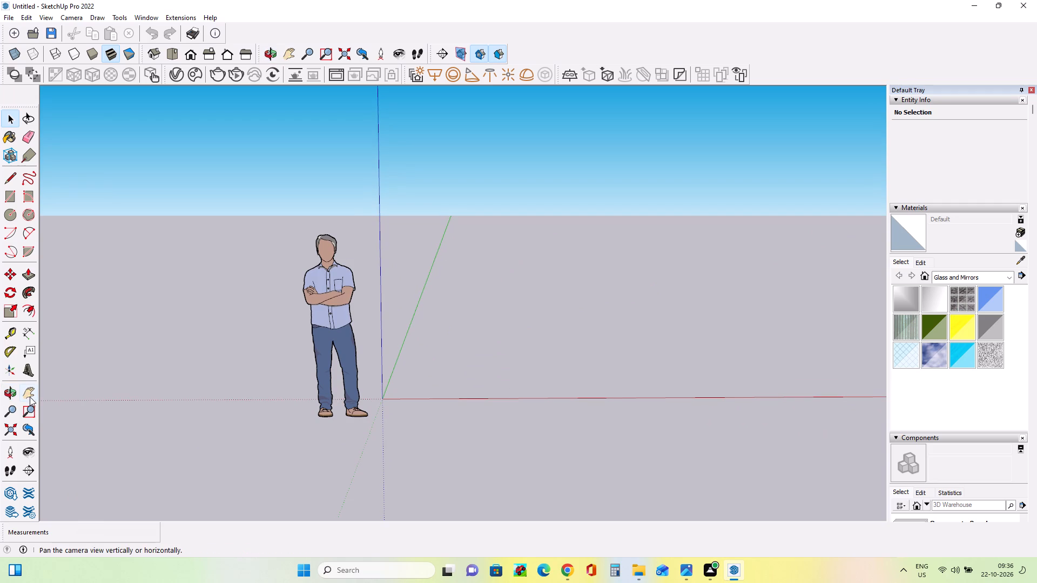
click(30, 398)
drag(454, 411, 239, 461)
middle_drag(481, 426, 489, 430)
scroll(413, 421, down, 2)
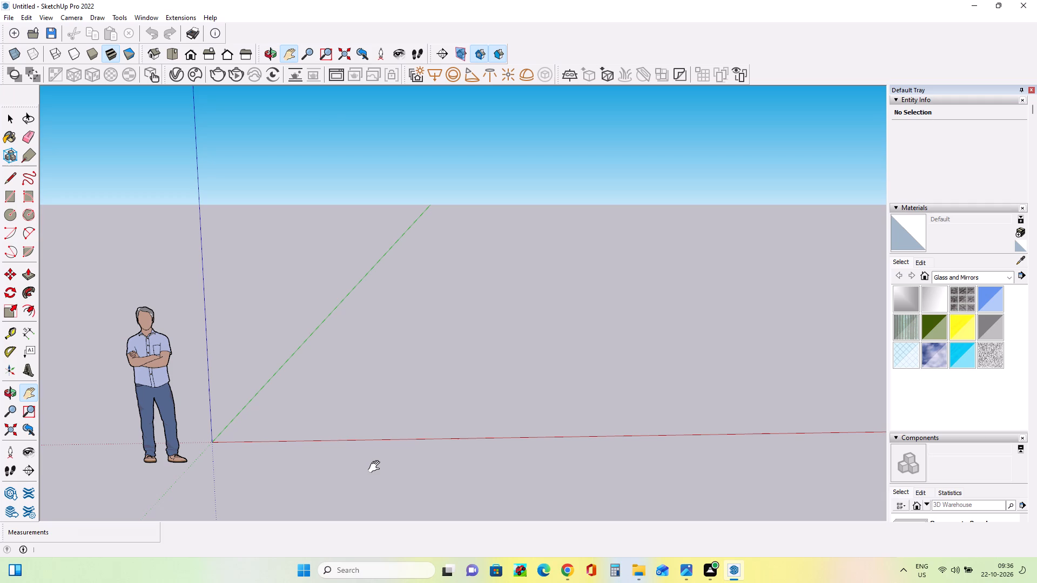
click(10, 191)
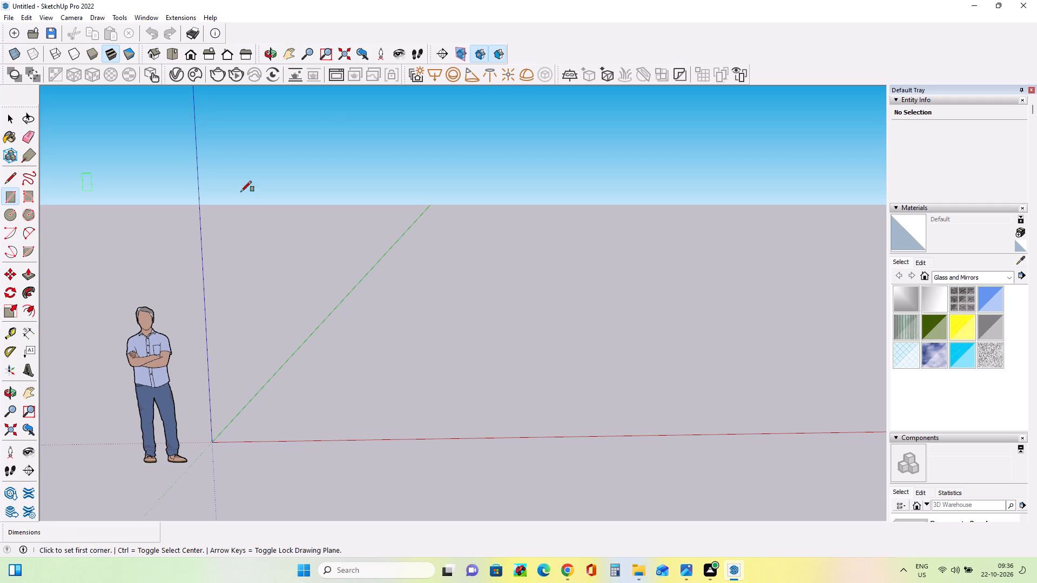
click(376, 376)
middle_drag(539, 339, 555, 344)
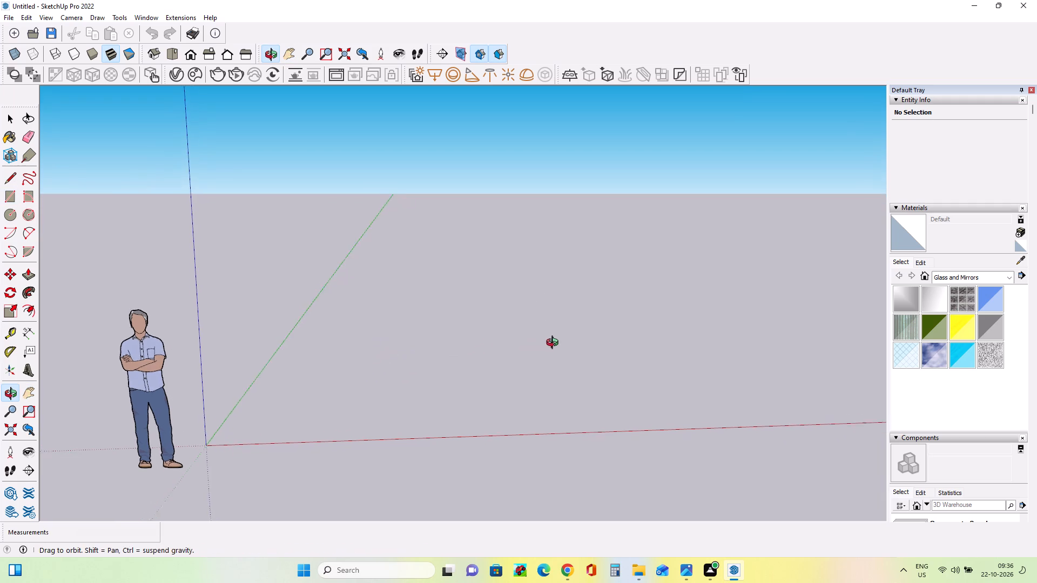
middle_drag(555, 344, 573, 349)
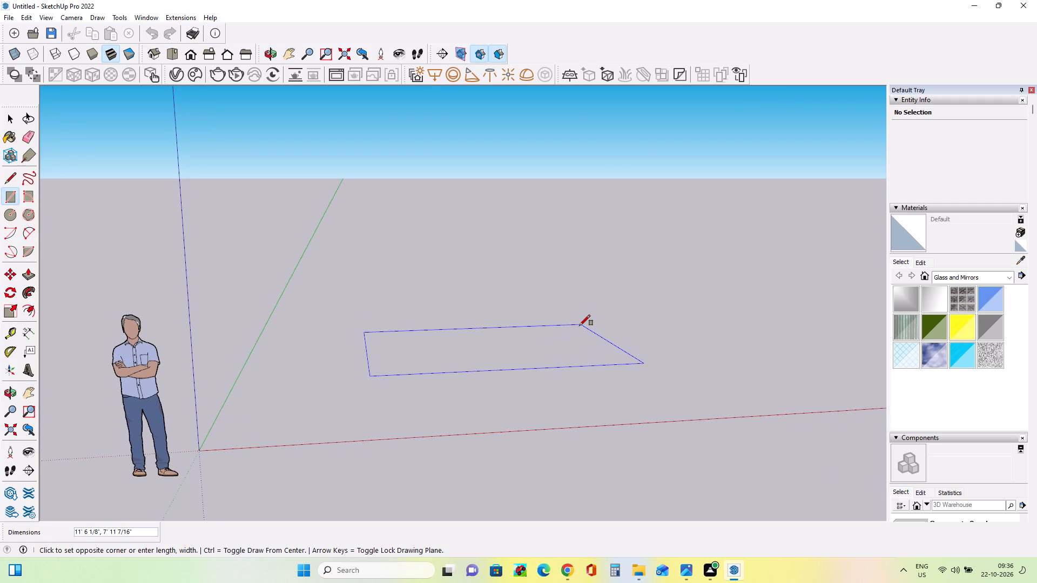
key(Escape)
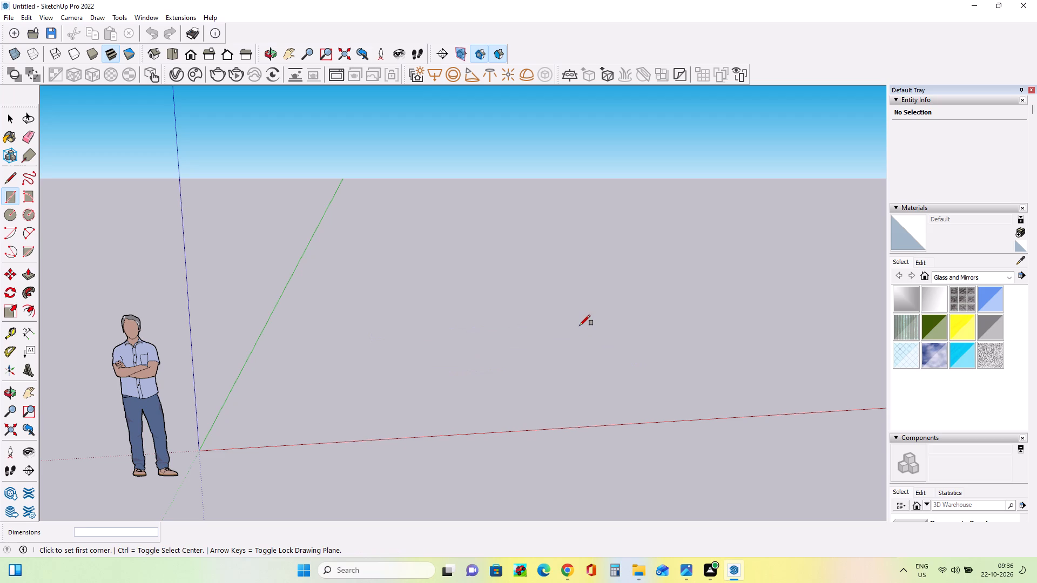
Import the Naksha Mart Architectural Building Design image from DATA (D:) and place it upright, about 8' 11" wide.
click(0, 17)
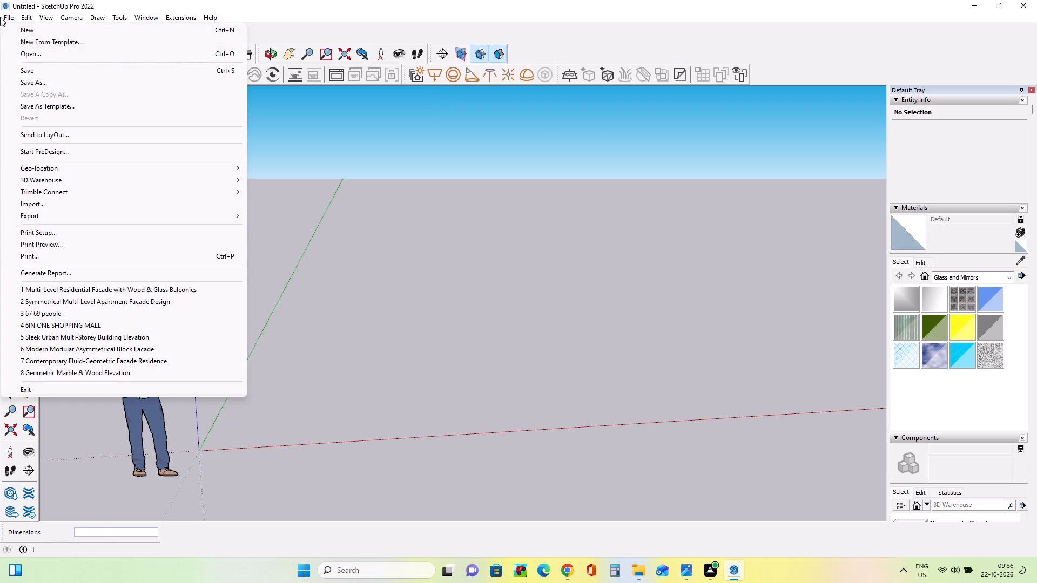
click(53, 207)
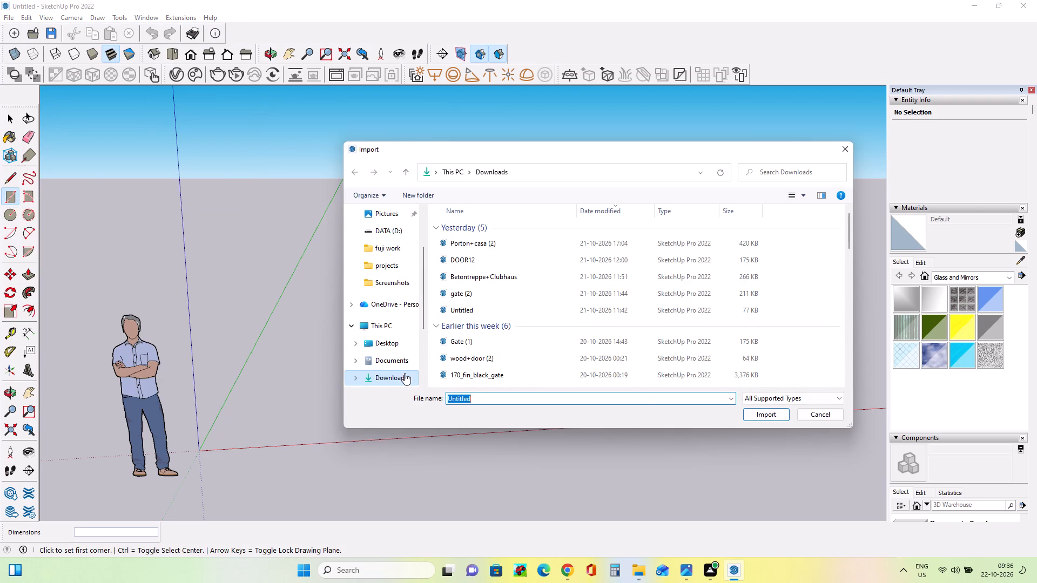
scroll(405, 373, down, 2)
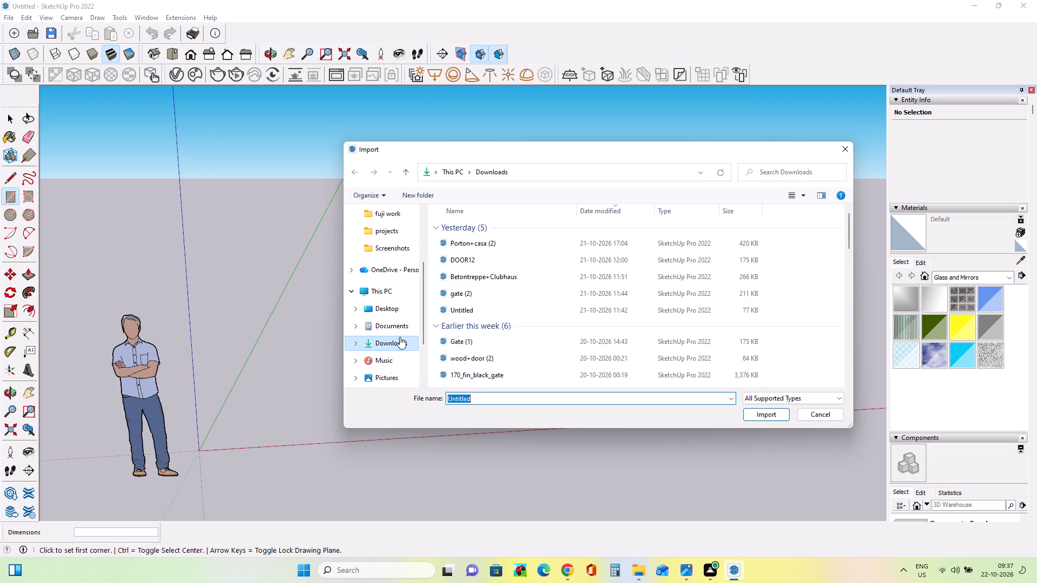
scroll(400, 337, down, 5)
click(392, 355)
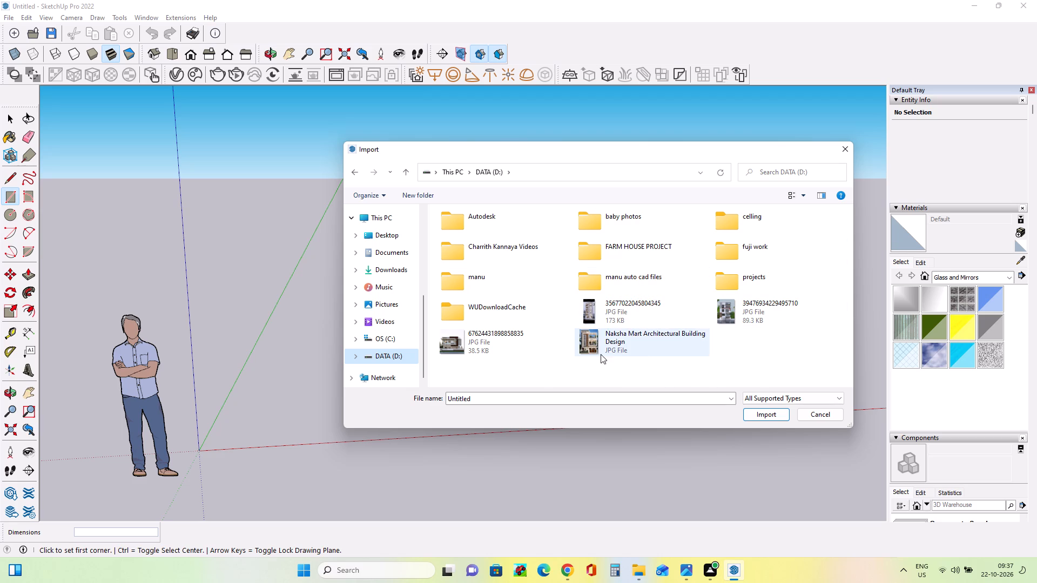
click(610, 342)
click(778, 448)
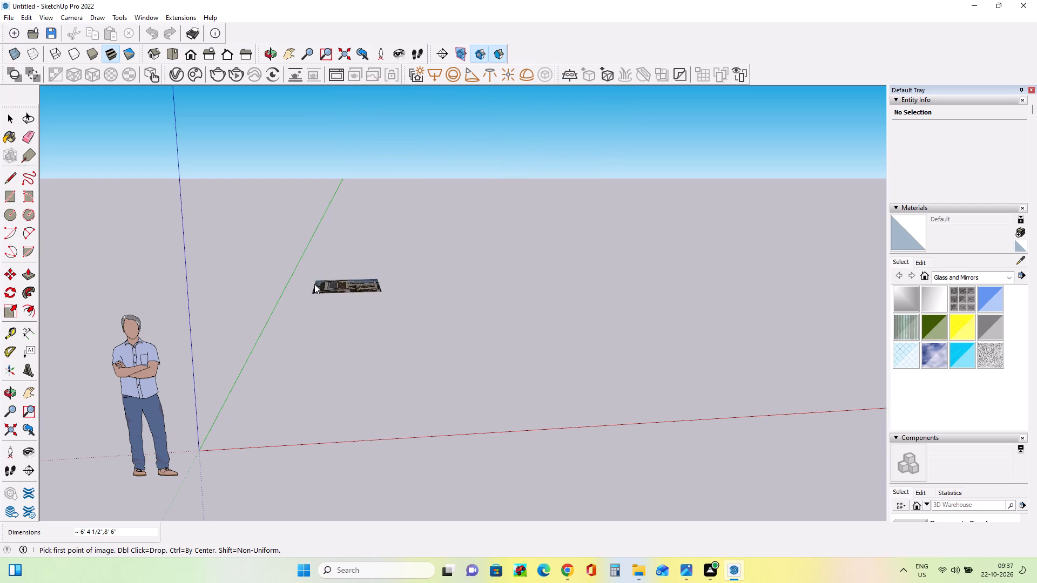
click(323, 187)
click(552, 176)
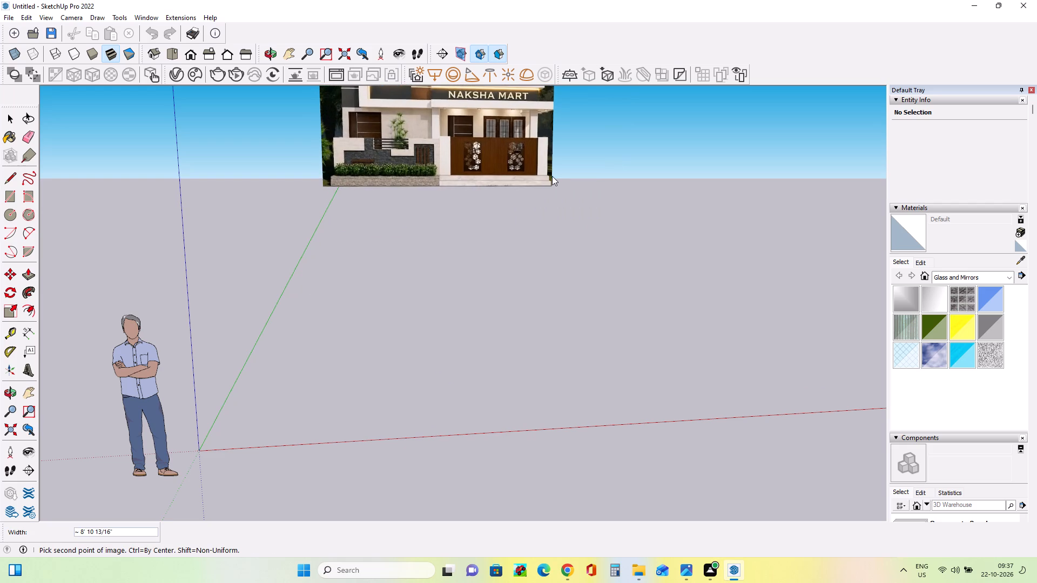
Move the imported facade image by its bottom corner about 30' 7" away from its placed position.
scroll(244, 344, down, 8)
middle_drag(244, 344, 720, 332)
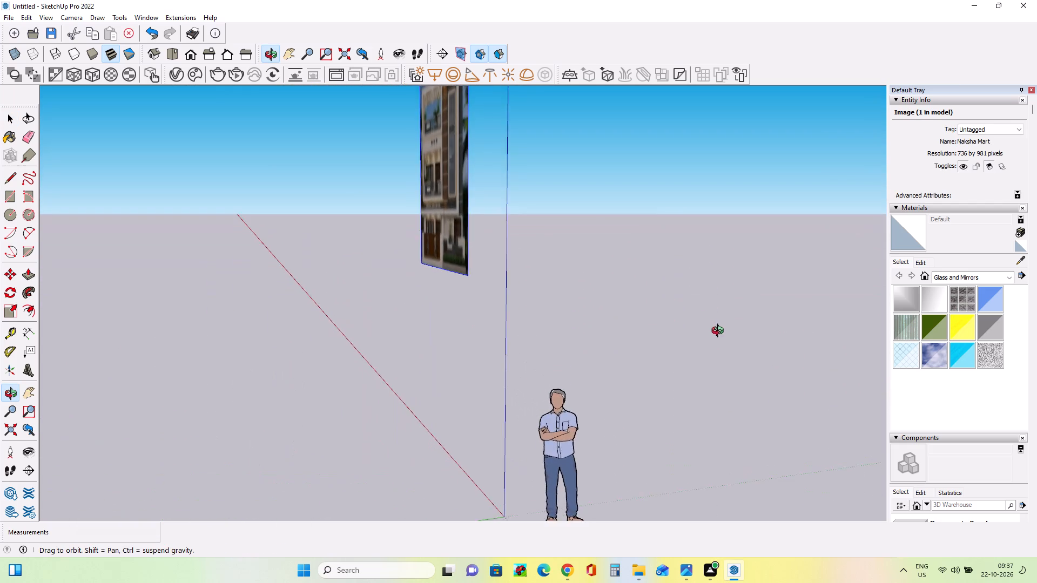
middle_drag(720, 332, 720, 333)
scroll(720, 333, down, 4)
click(10, 267)
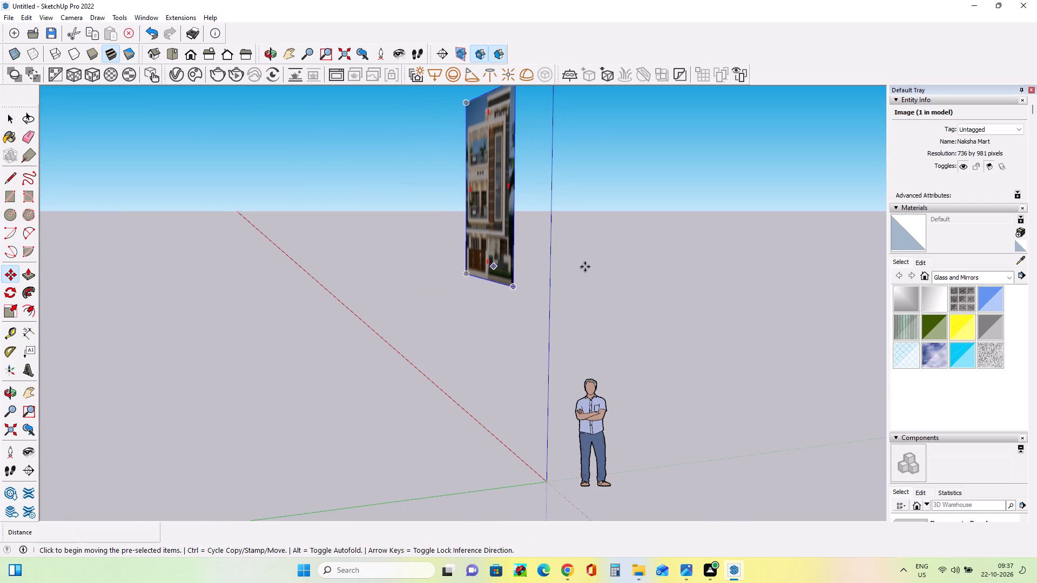
click(513, 286)
click(120, 470)
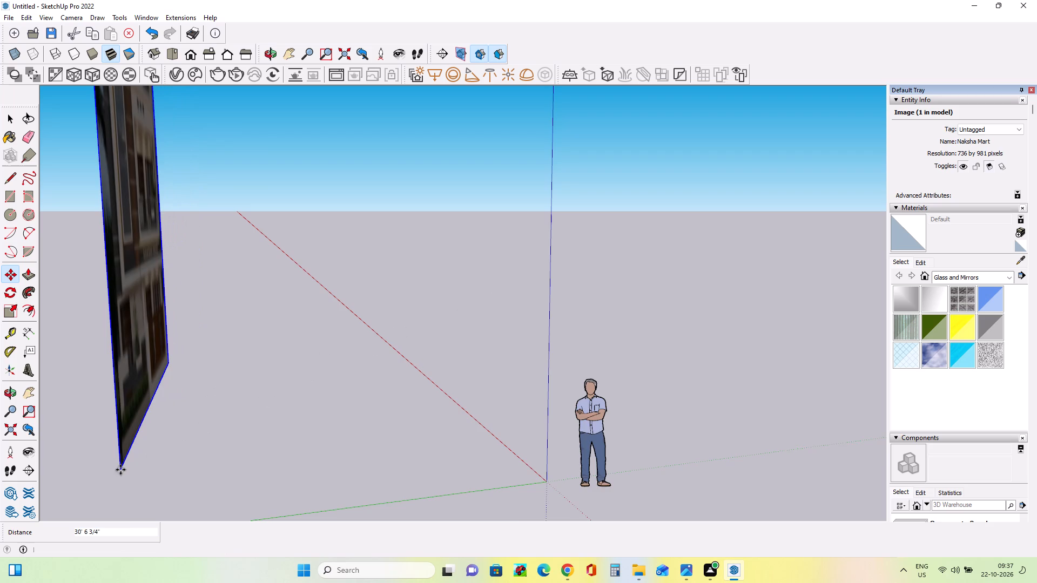
Reposition the facade image across the blue axis so it stands close to the green axis, behind the scale figure.
scroll(501, 362, down, 8)
middle_drag(603, 367, 27, 386)
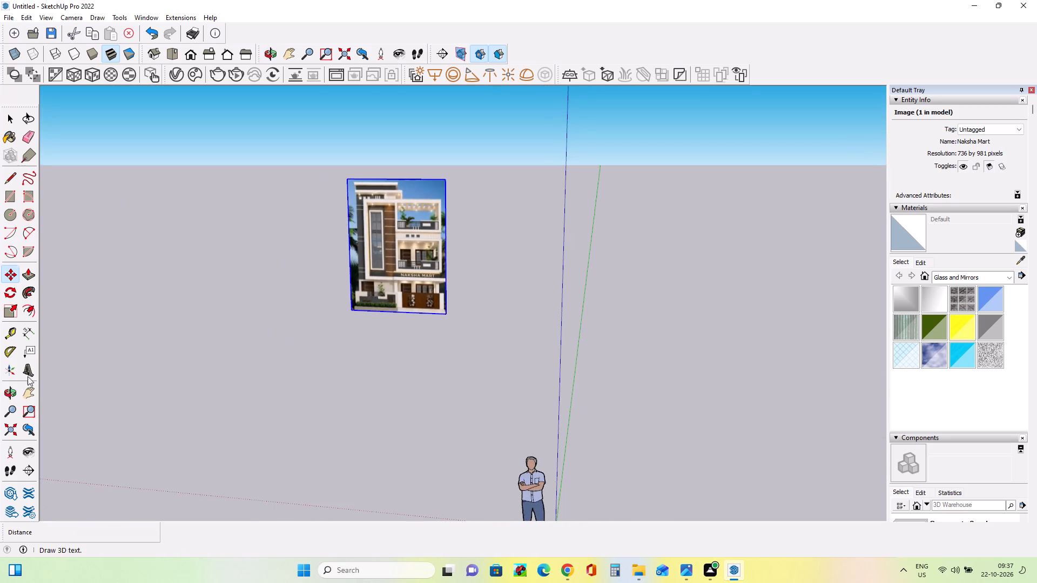
scroll(465, 286, down, 6)
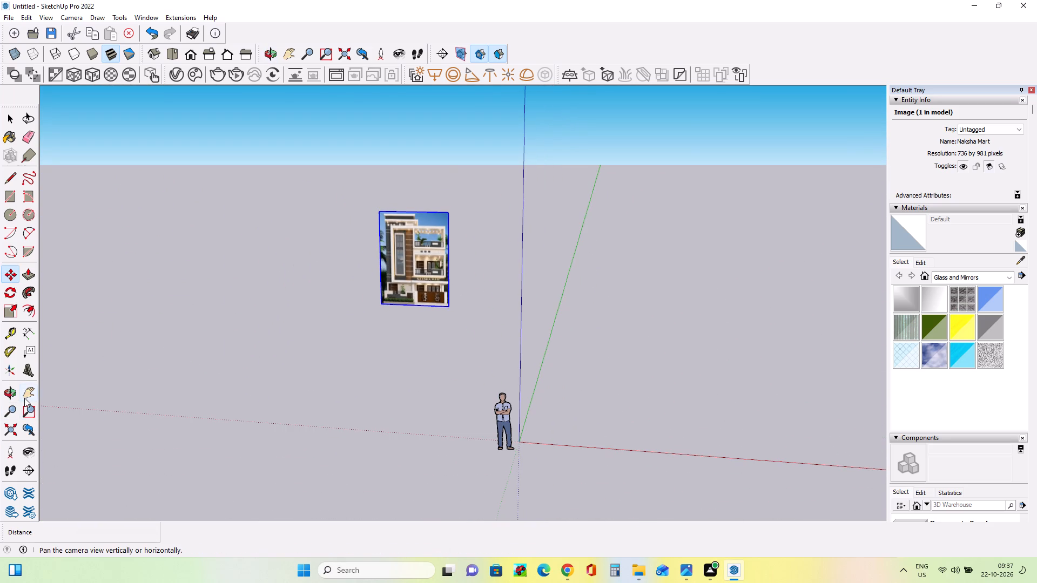
click(27, 395)
drag(329, 377, 93, 386)
middle_drag(530, 324, 601, 354)
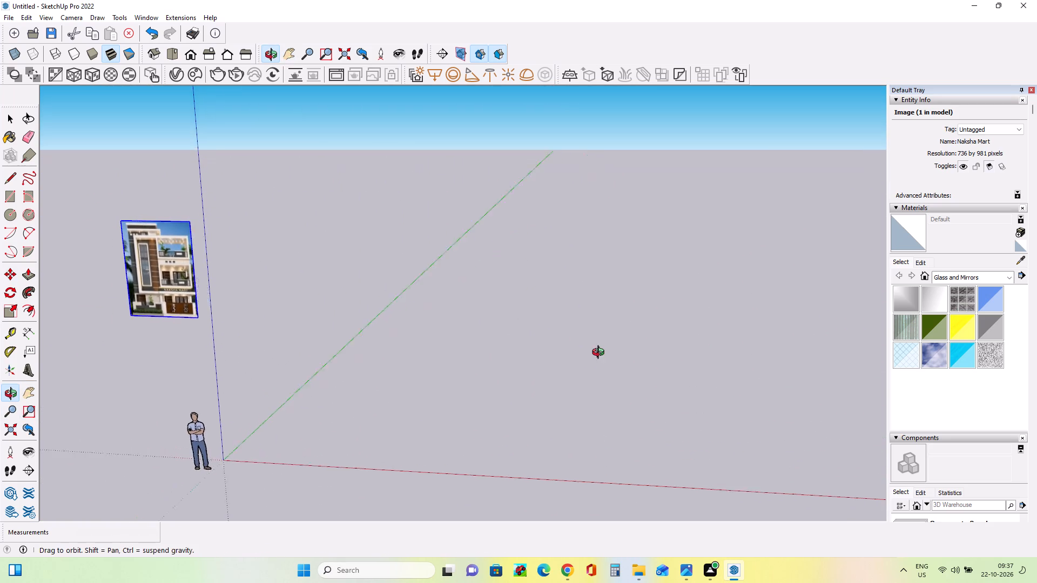
middle_drag(601, 354, 635, 336)
click(4, 282)
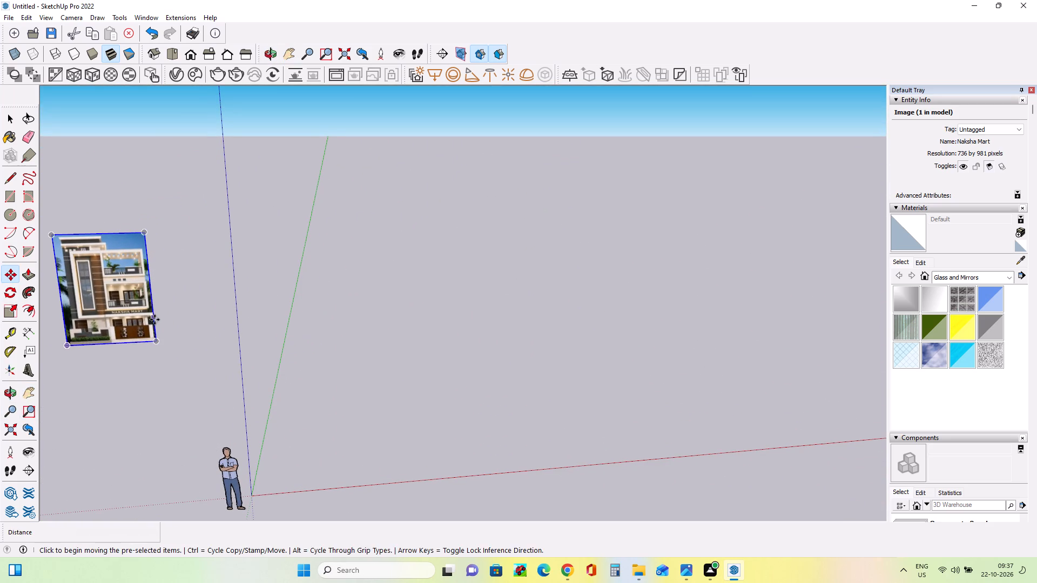
drag(150, 345, 320, 349)
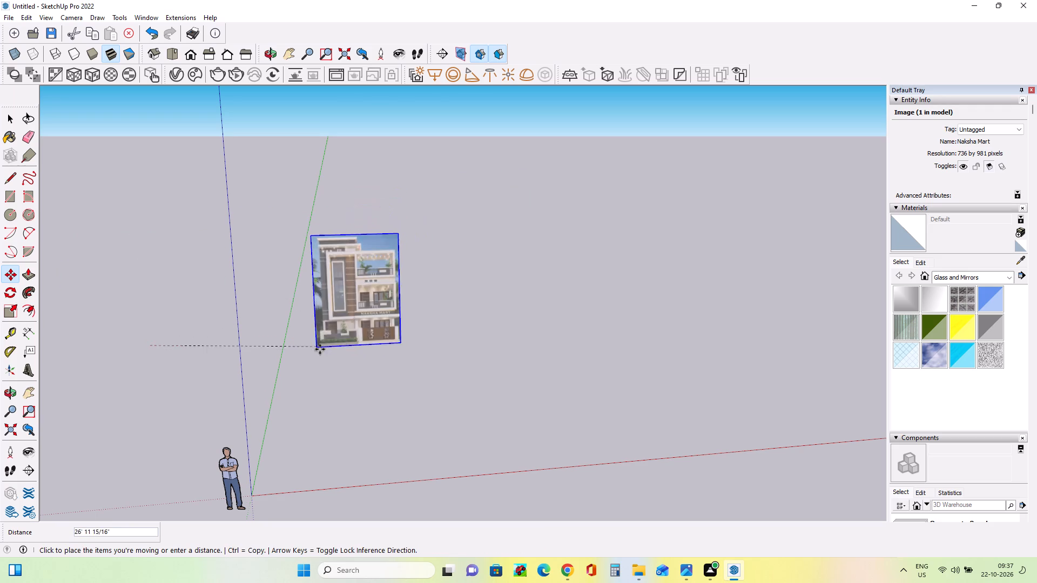
drag(320, 349, 338, 288)
scroll(479, 233, up, 3)
scroll(475, 235, down, 2)
drag(330, 273, 327, 376)
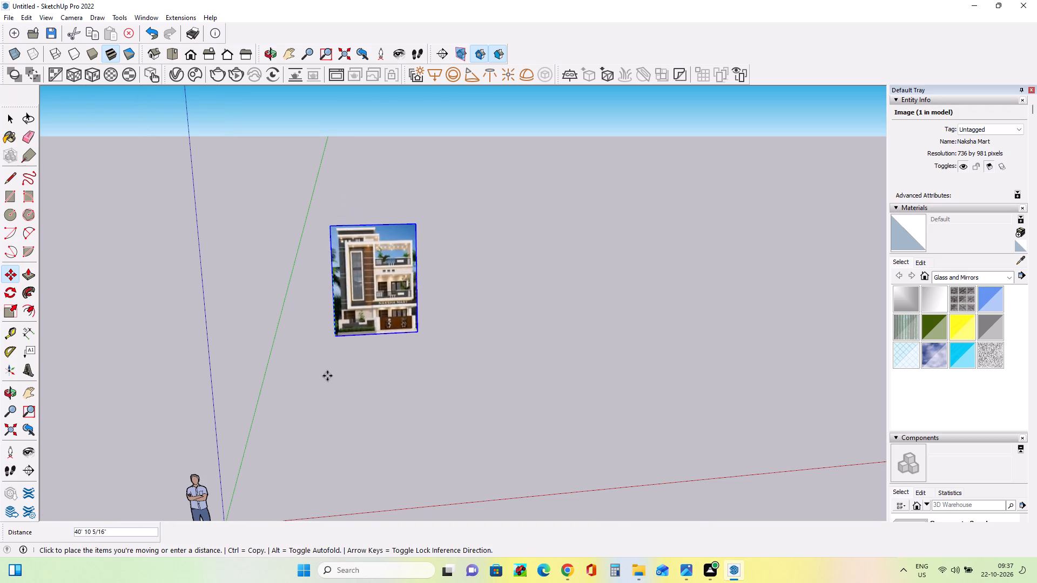
drag(327, 376, 300, 398)
Draw a ground rectangle of about 44' by 52' beside the facade image, on the positive red-axis side.
scroll(384, 386, up, 5)
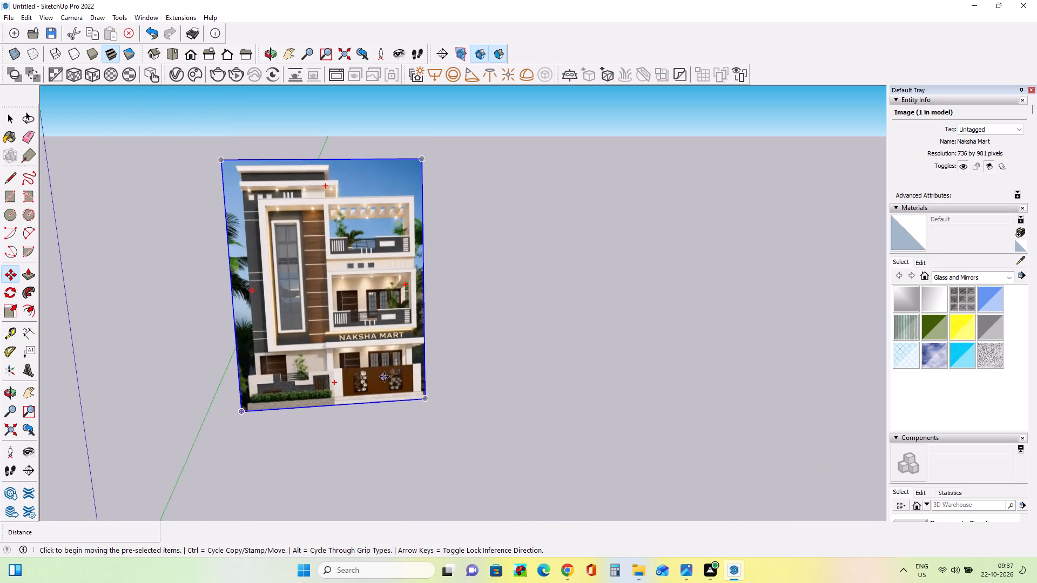
middle_drag(361, 365, 289, 484)
scroll(289, 484, down, 4)
middle_drag(311, 467, 455, 364)
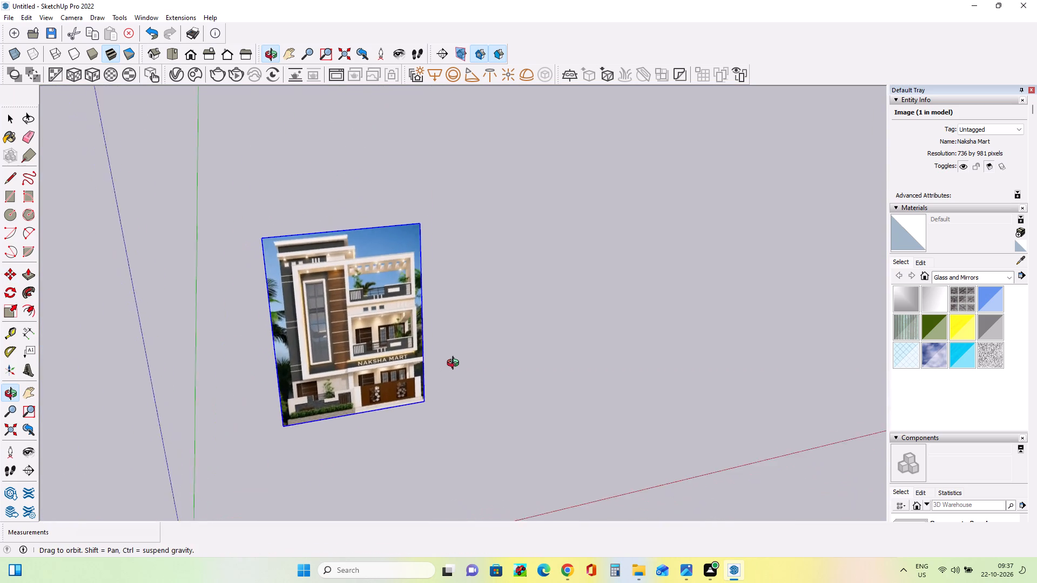
middle_drag(455, 364, 349, 329)
scroll(369, 329, down, 7)
middle_drag(508, 374, 529, 365)
click(11, 193)
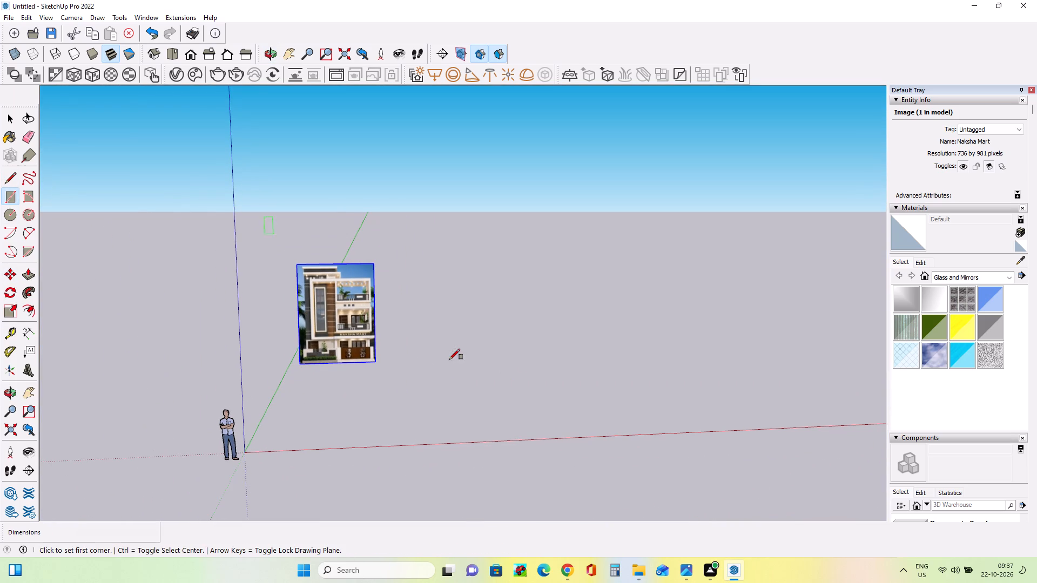
click(398, 394)
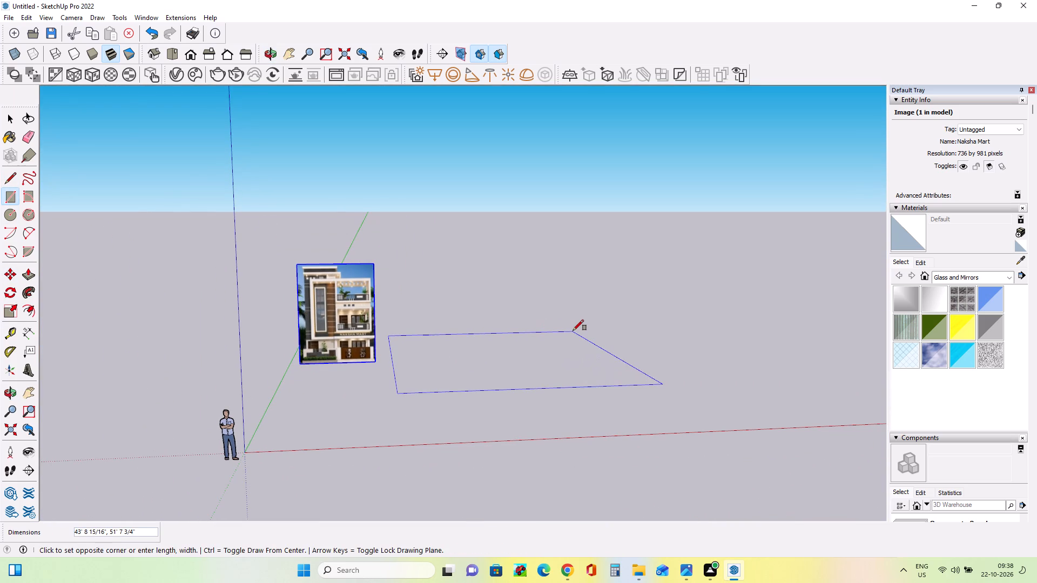
click(580, 329)
middle_drag(631, 399, 646, 386)
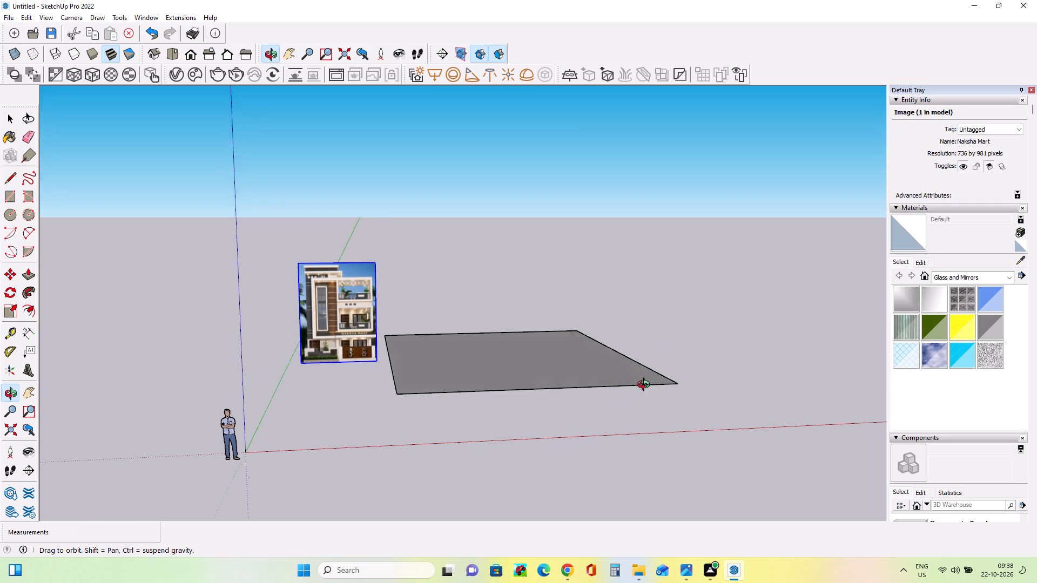
Move the facade image by its bottom corner about 51' 3" so it meets the ground rectangle's side edge.
middle_drag(646, 386, 621, 391)
scroll(471, 382, down, 3)
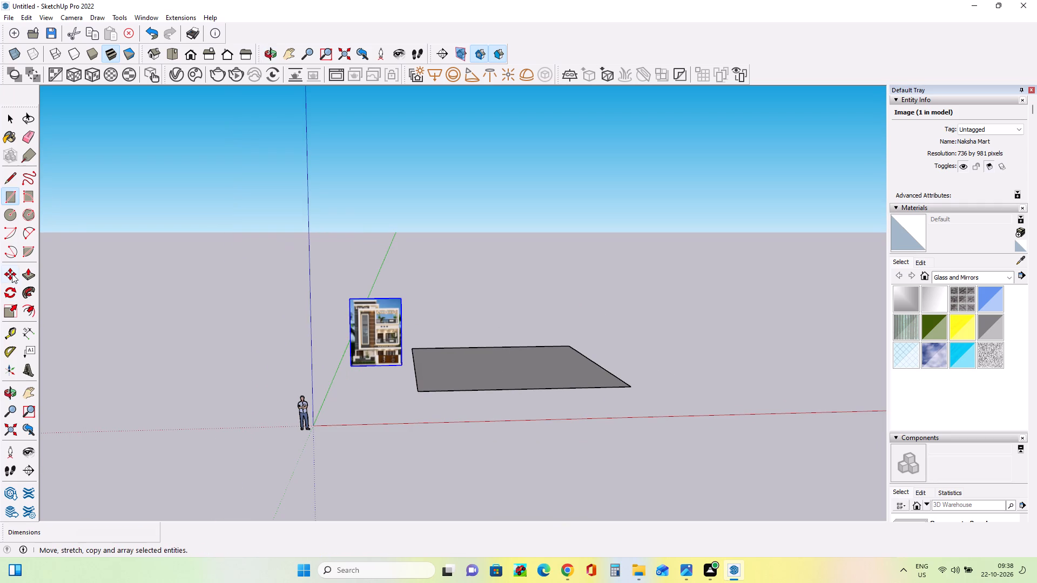
click(12, 274)
click(399, 361)
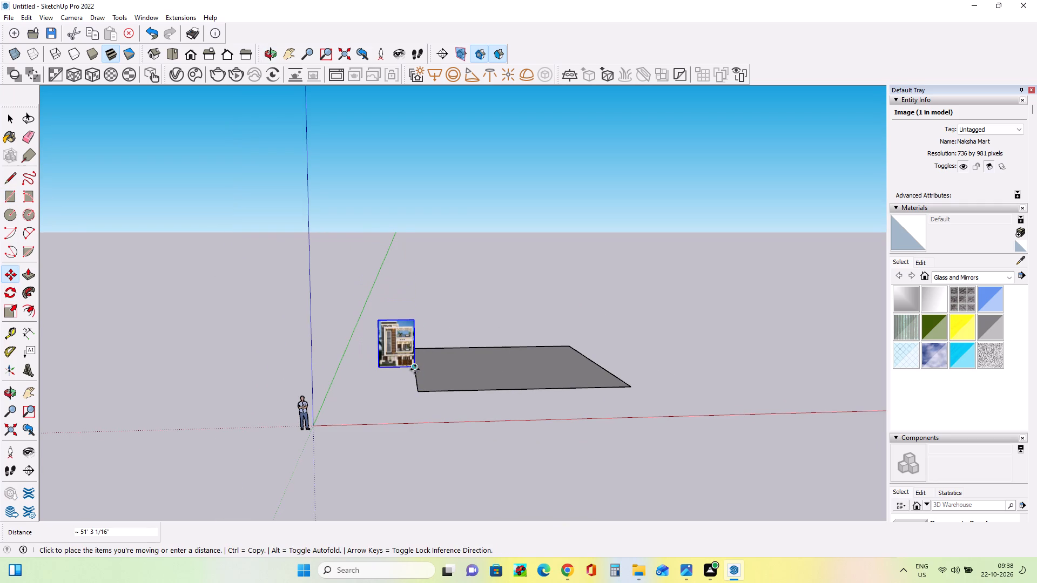
click(415, 369)
Scale the facade image up uniformly to more than double its size, keeping the bottom corner at the ground rectangle's edge fixed.
scroll(518, 344, up, 7)
middle_drag(528, 364, 532, 372)
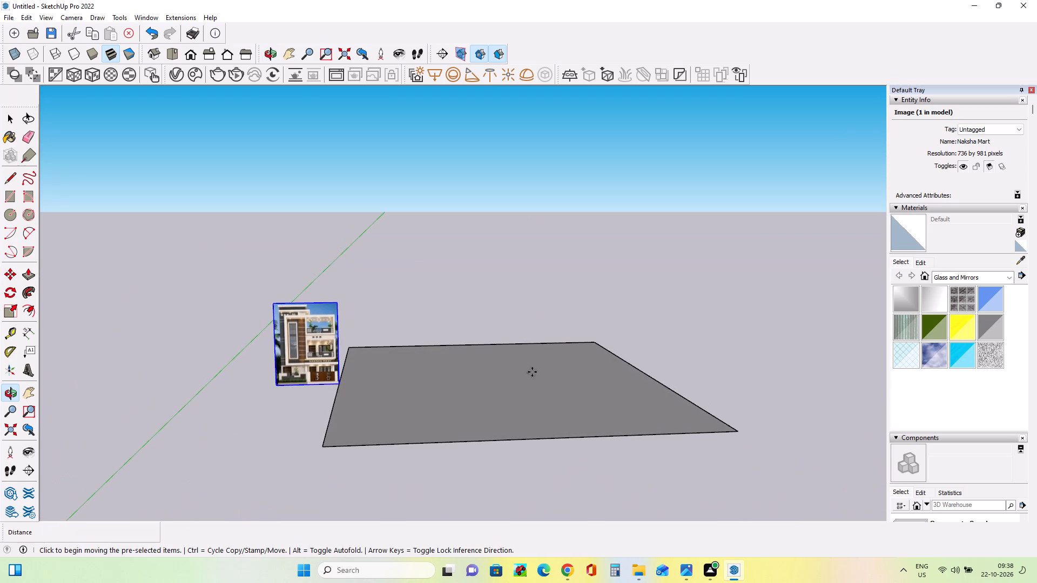
scroll(265, 336, up, 1)
scroll(265, 336, down, 1)
scroll(265, 336, up, 1)
click(6, 309)
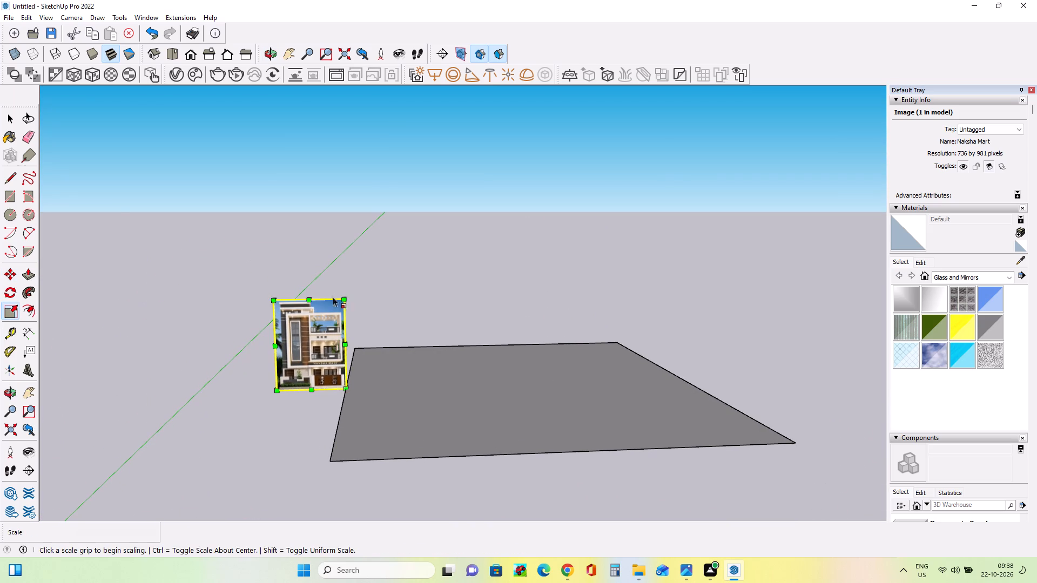
drag(271, 295, 111, 193)
Examine the enlarged facade image up close, including the balconies, tall window, wood cladding panels and sign band.
middle_drag(381, 327, 398, 324)
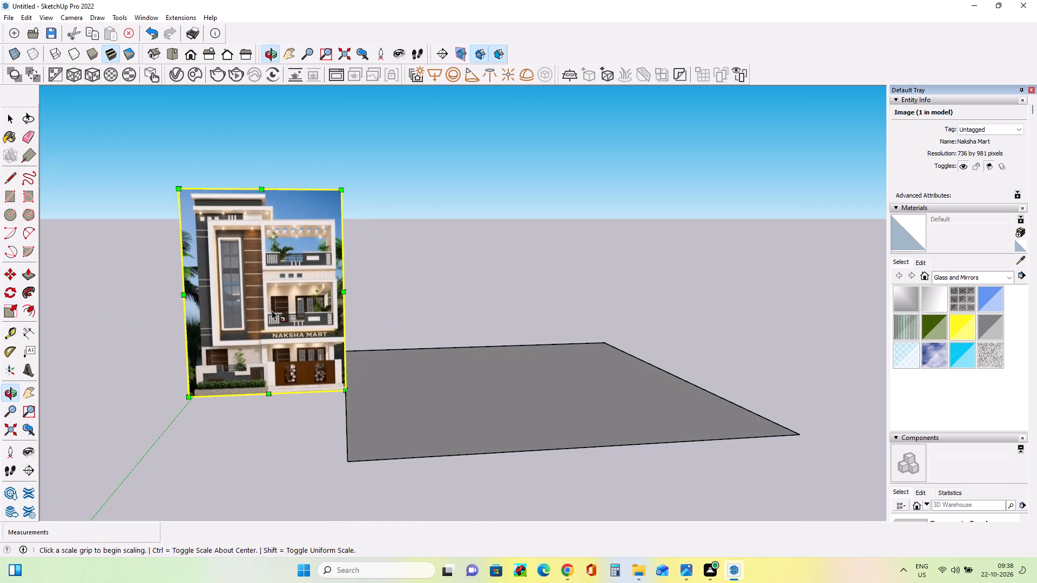
scroll(272, 310, up, 9)
scroll(272, 312, down, 4)
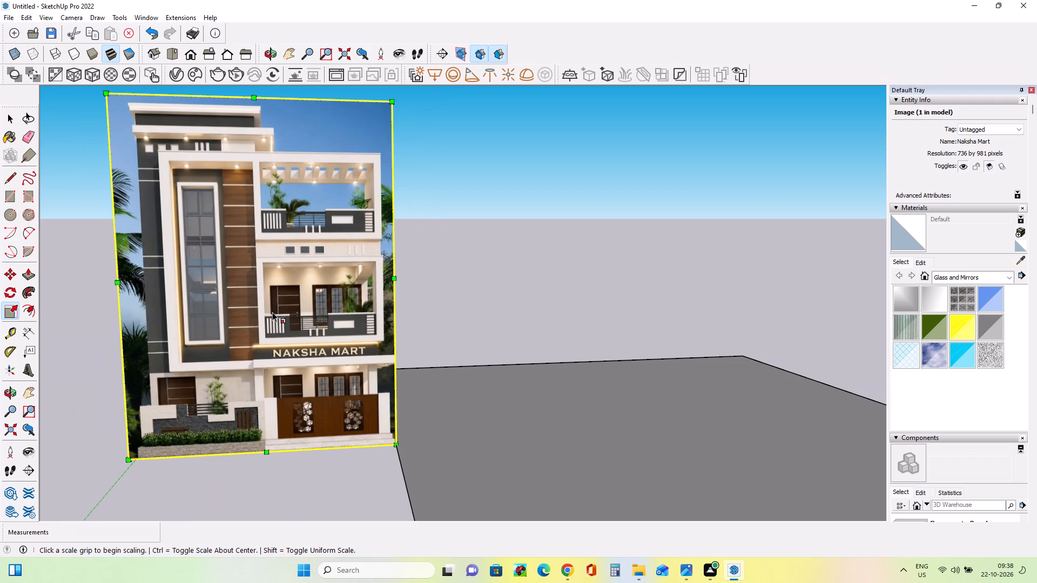
middle_click(272, 312)
scroll(273, 311, down, 1)
scroll(266, 336, up, 3)
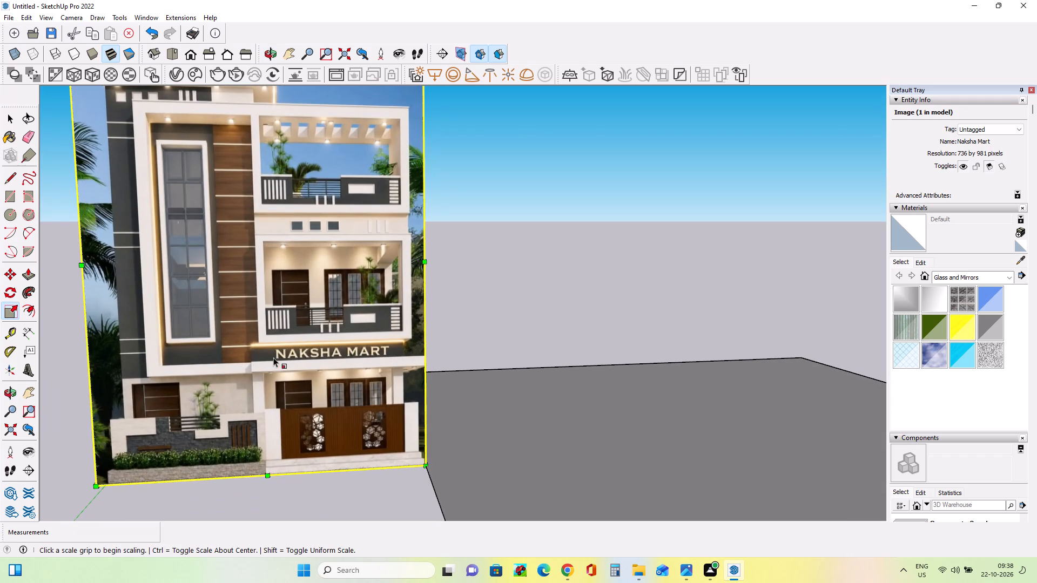
scroll(291, 374, down, 6)
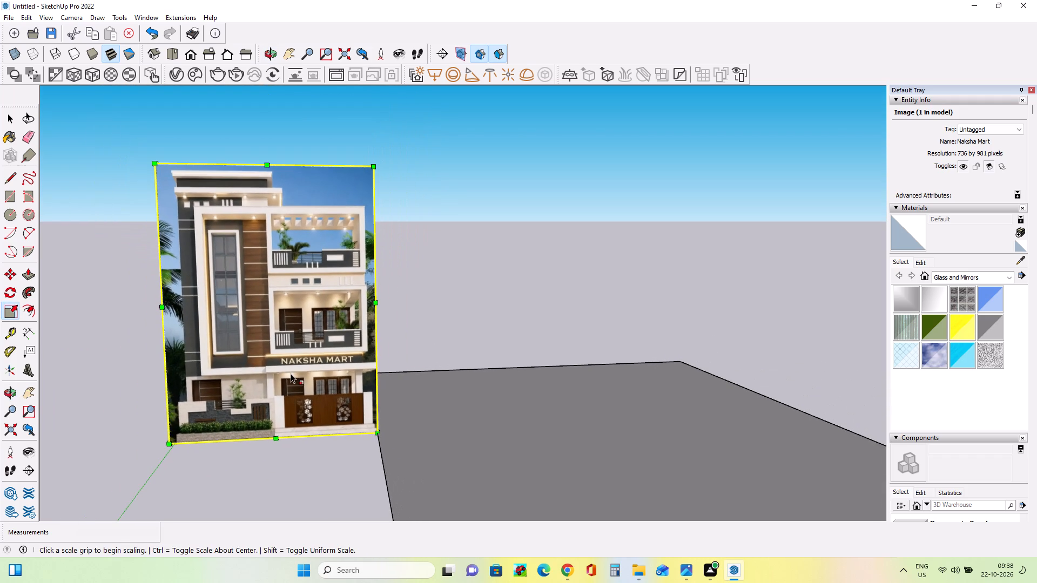
scroll(325, 441, up, 2)
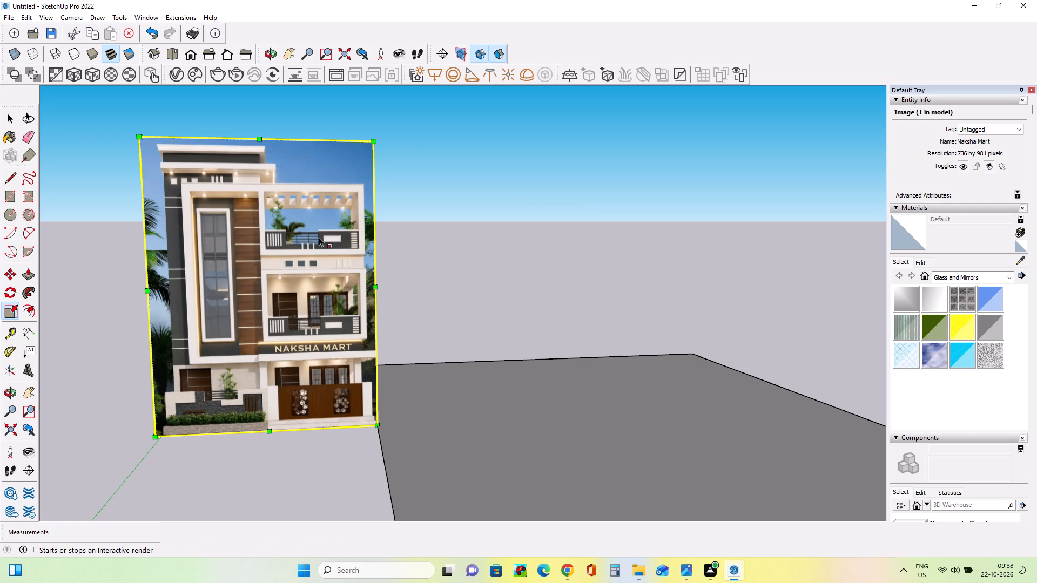
scroll(261, 242, right, 1)
scroll(261, 242, left, 1)
scroll(261, 242, right, 2)
ctrl+scroll(261, 242, up, 1)
scroll(261, 242, up, 1)
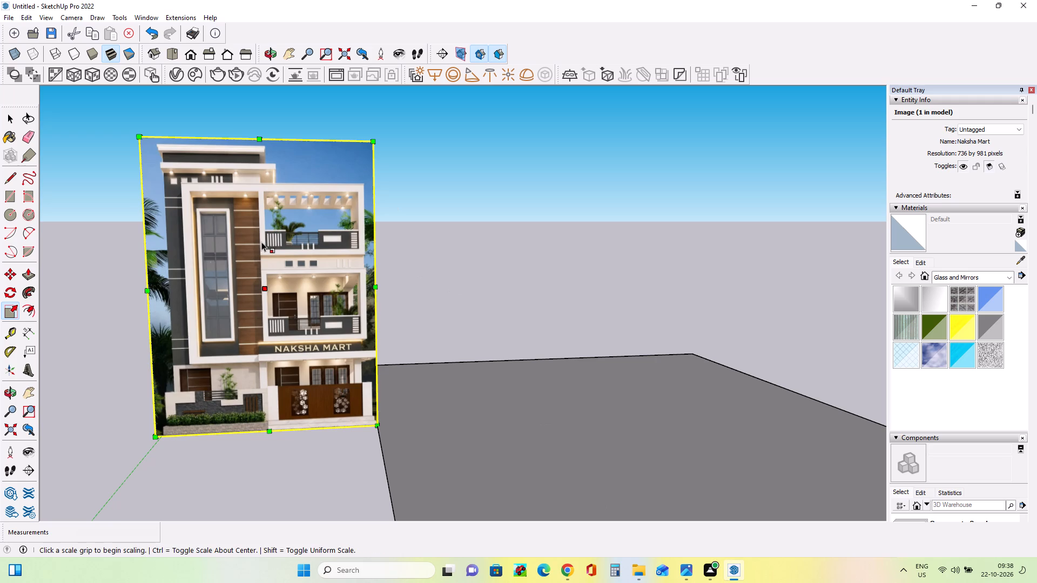
scroll(261, 242, up, 12)
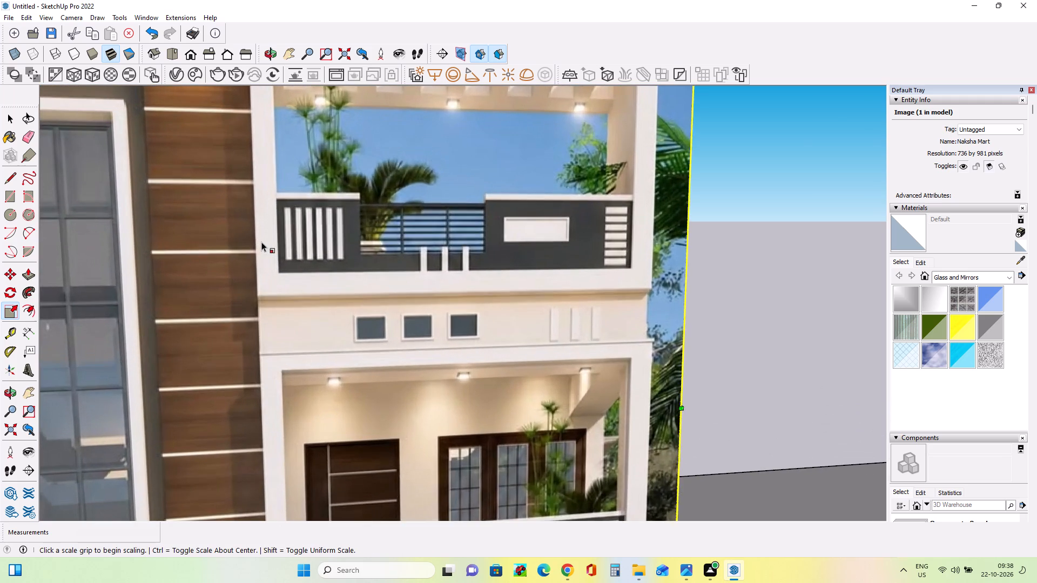
scroll(261, 242, down, 1)
scroll(278, 306, down, 1)
scroll(333, 356, up, 2)
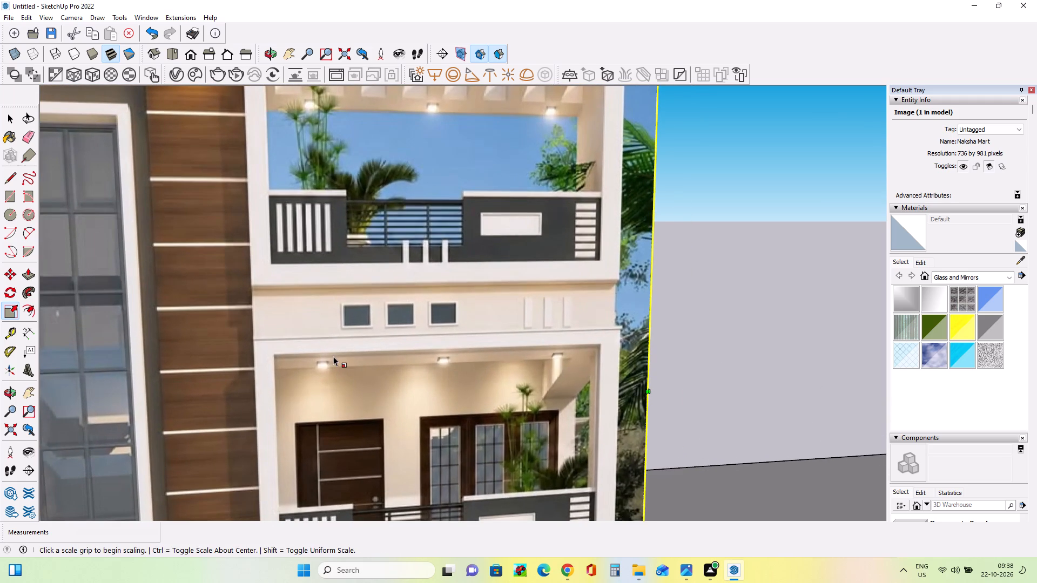
scroll(333, 356, down, 10)
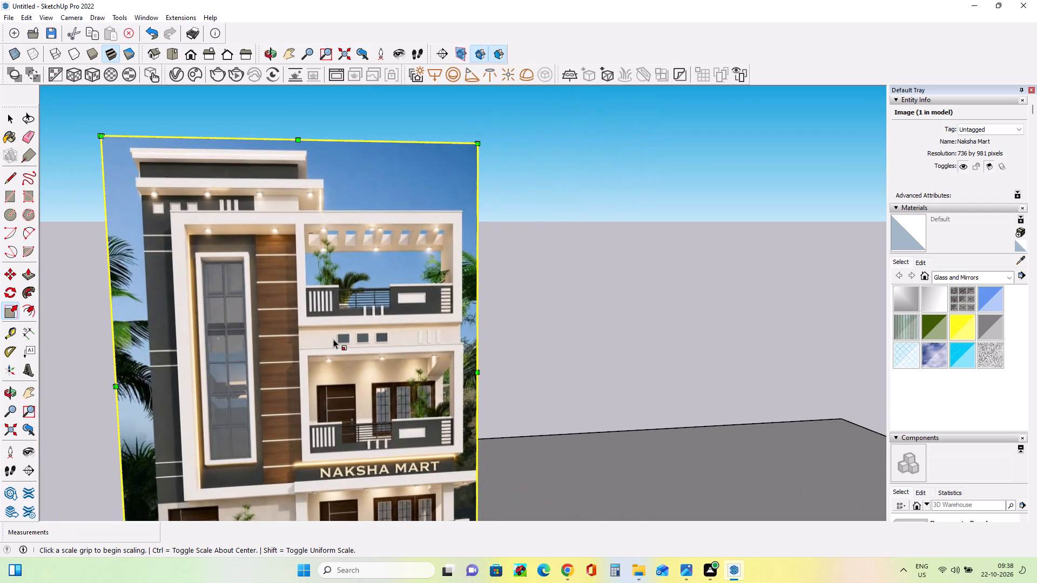
scroll(229, 304, up, 13)
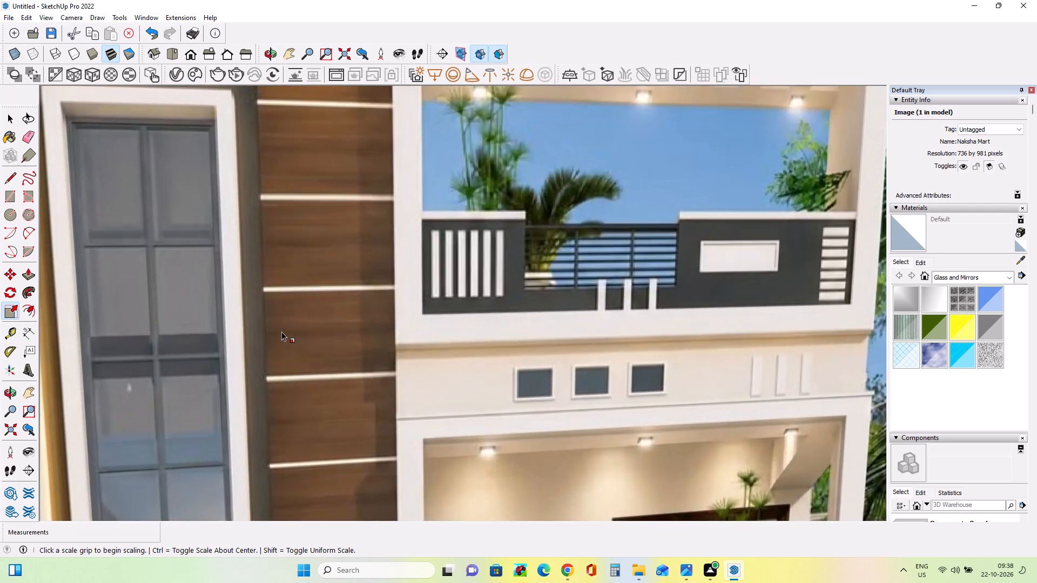
scroll(281, 331, up, 3)
scroll(281, 331, down, 3)
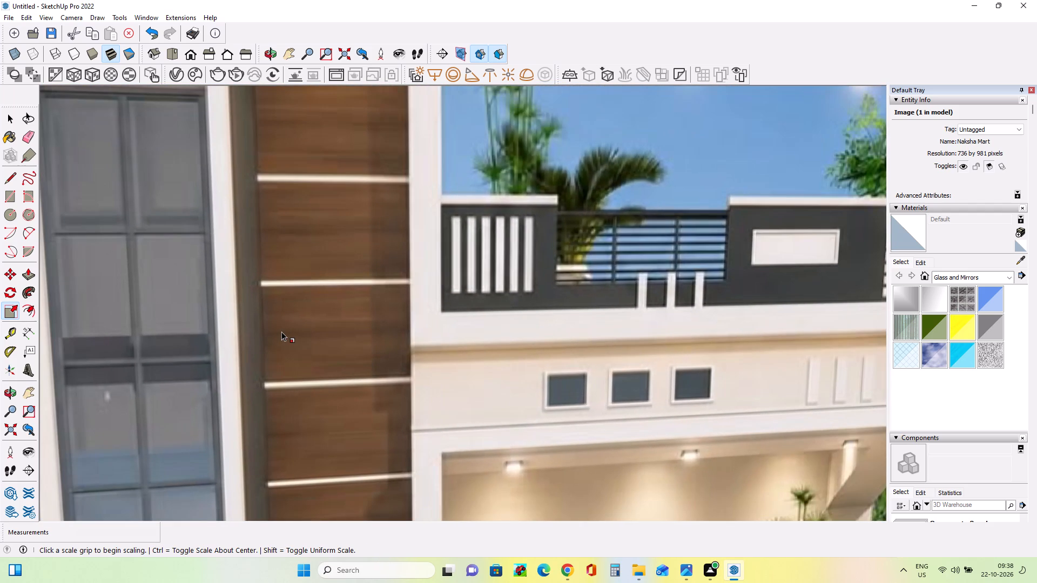
scroll(292, 336, down, 15)
scroll(293, 329, up, 1)
scroll(293, 329, down, 12)
Draw a narrow rectangle of about 2' by 46' 4" across the full width of the ground, near its front edge.
middle_drag(631, 423, 571, 422)
scroll(370, 399, up, 1)
scroll(370, 399, down, 1)
scroll(369, 398, up, 2)
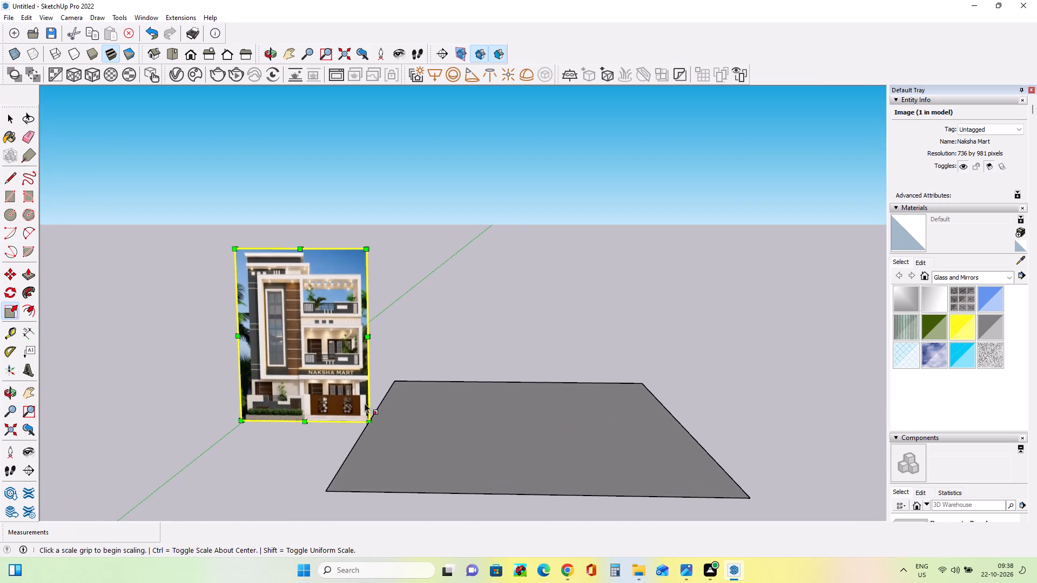
middle_drag(365, 403, 380, 434)
scroll(506, 464, down, 3)
middle_drag(504, 460, 507, 473)
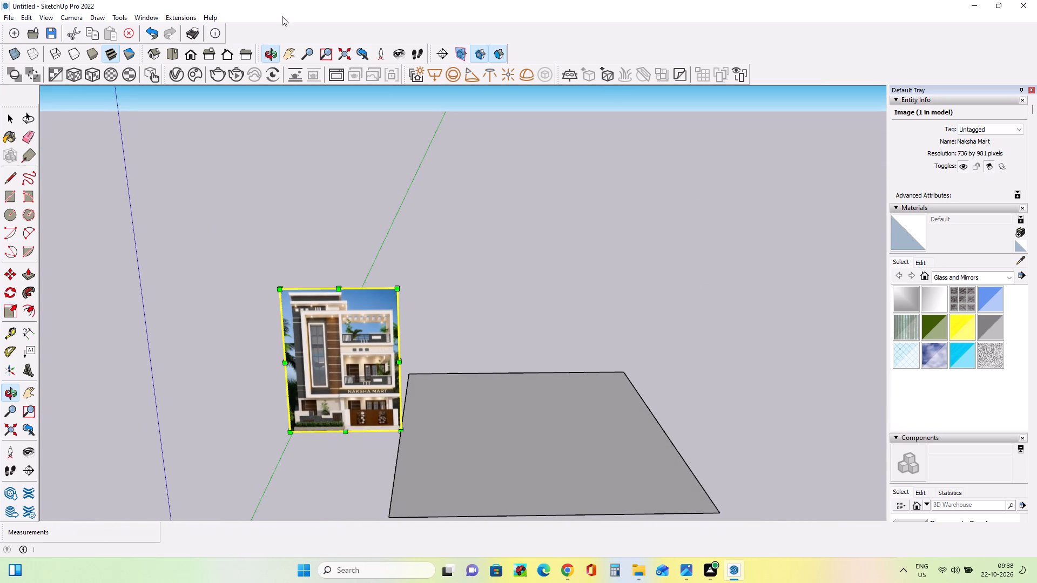
click(10, 199)
middle_drag(531, 531, 527, 491)
scroll(527, 491, down, 4)
scroll(558, 508, up, 4)
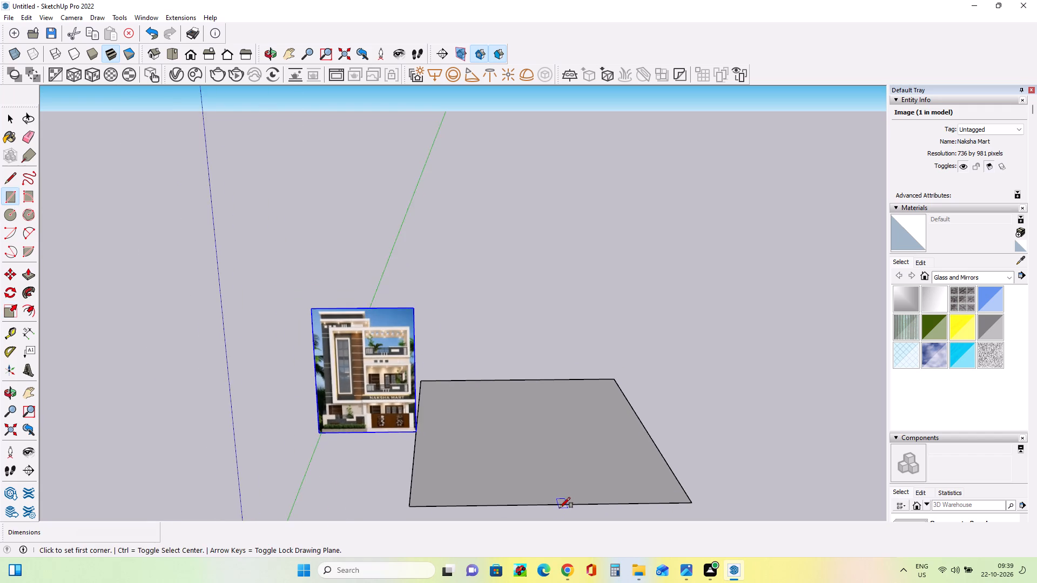
scroll(560, 508, up, 5)
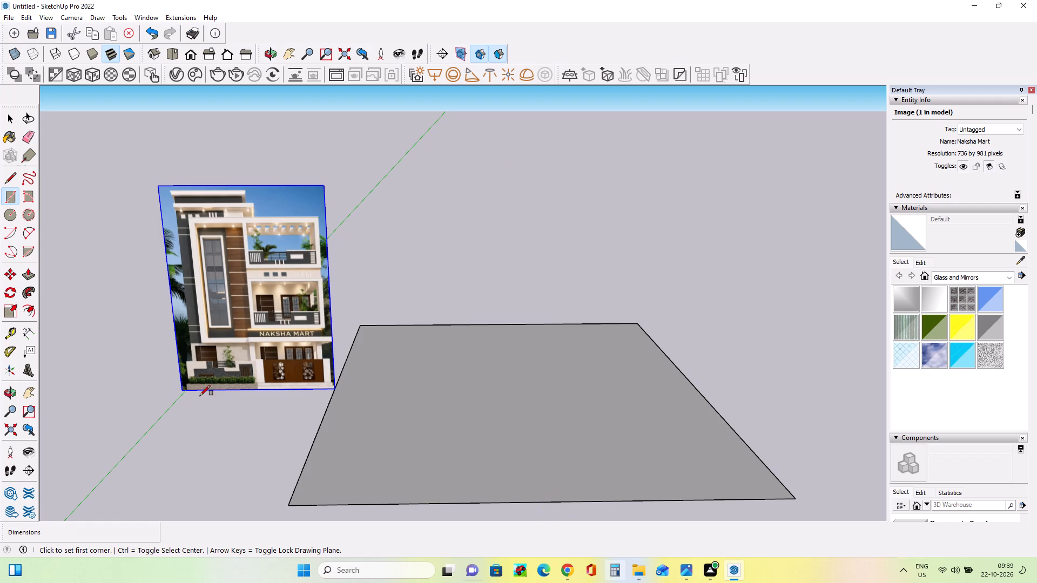
click(756, 460)
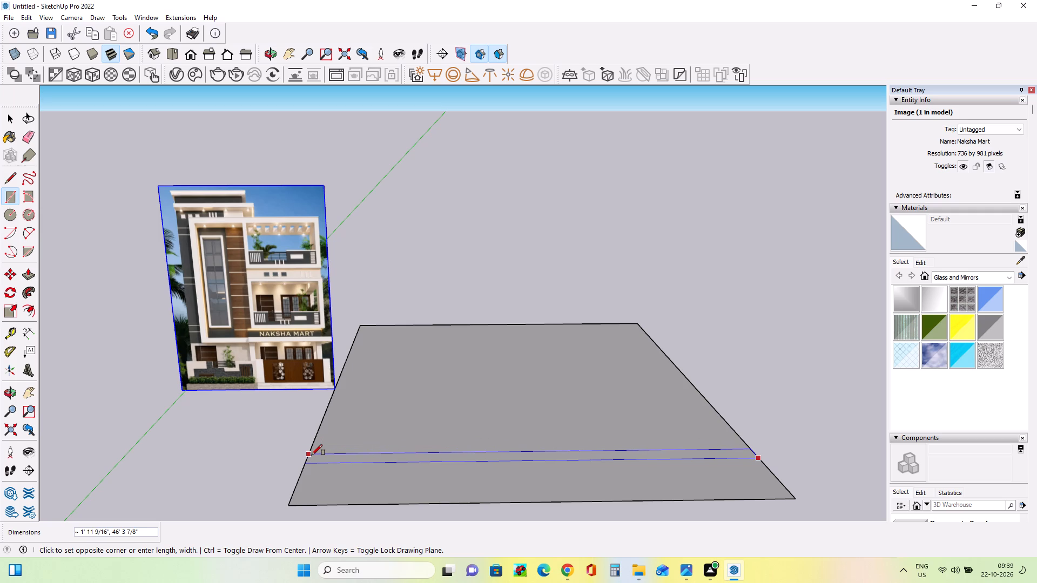
click(312, 455)
Draw a second full-width rectangle of about 18' 5" by 46' 4" on the ground, just behind the narrow strip.
middle_drag(450, 467, 457, 494)
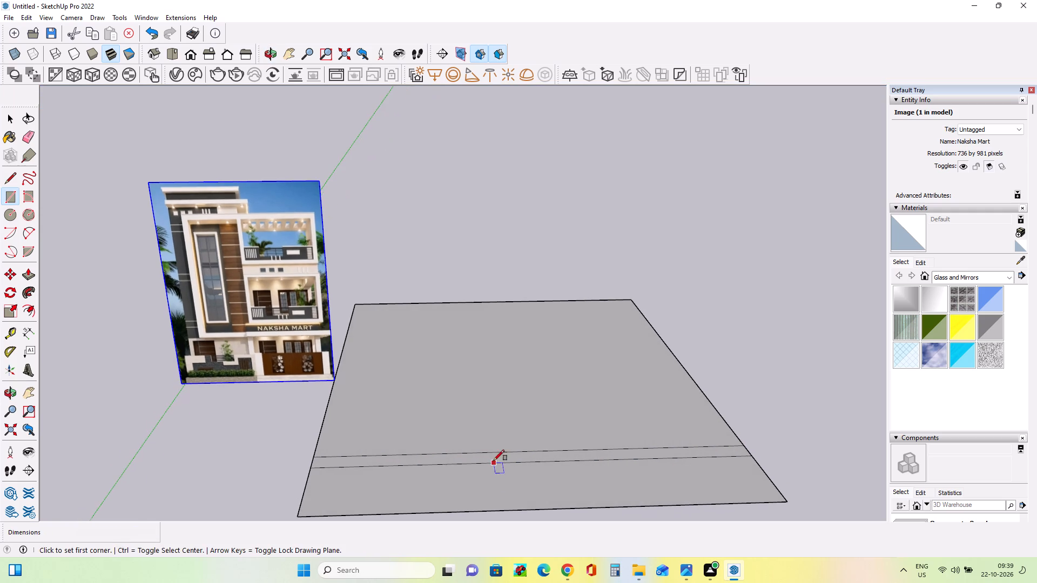
scroll(494, 460, down, 4)
scroll(481, 461, up, 7)
middle_drag(487, 448, 490, 444)
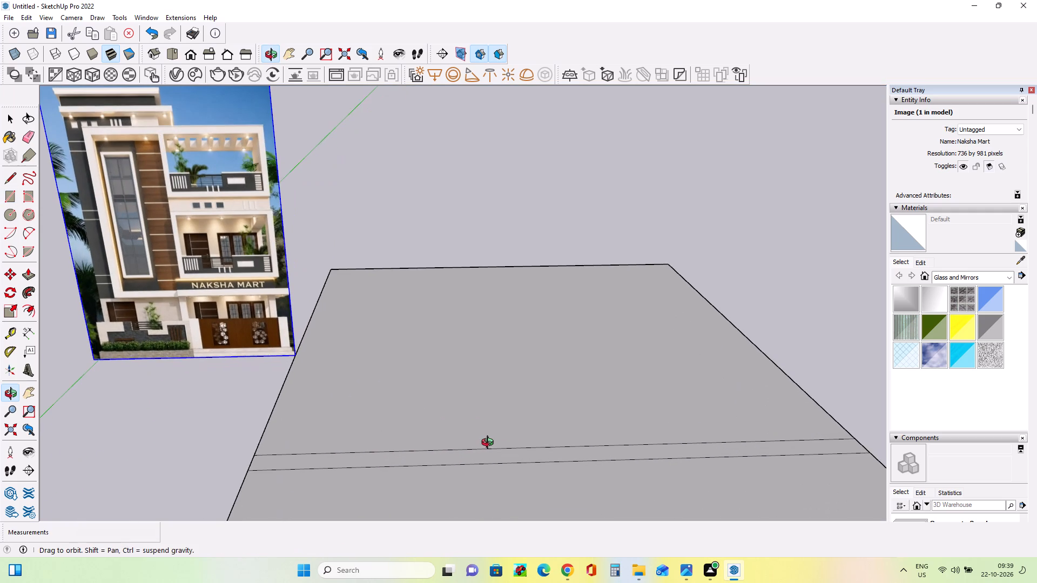
middle_drag(490, 444, 490, 443)
middle_drag(538, 448, 538, 455)
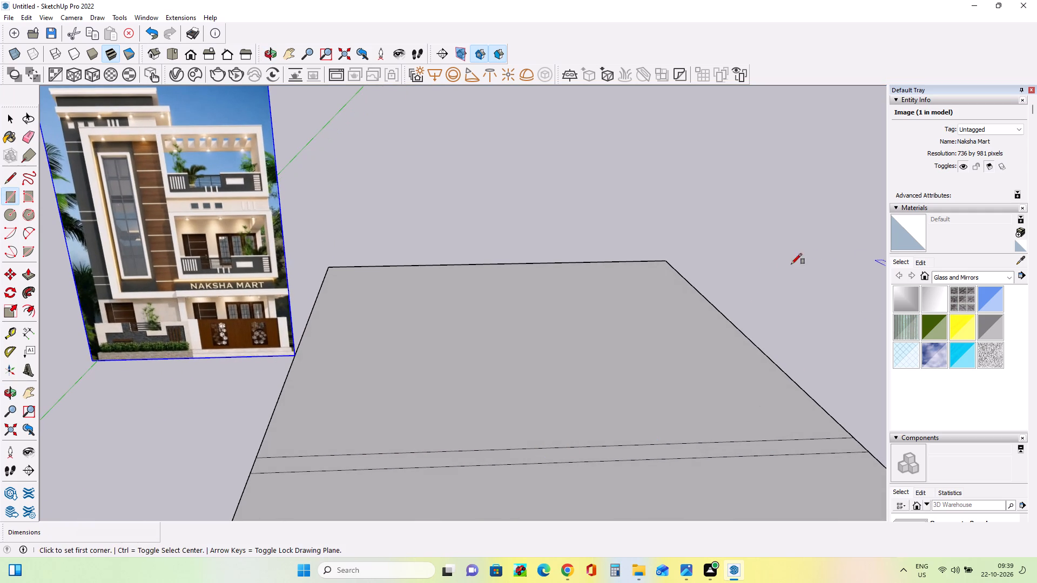
scroll(552, 390, down, 2)
middle_drag(776, 421, 782, 440)
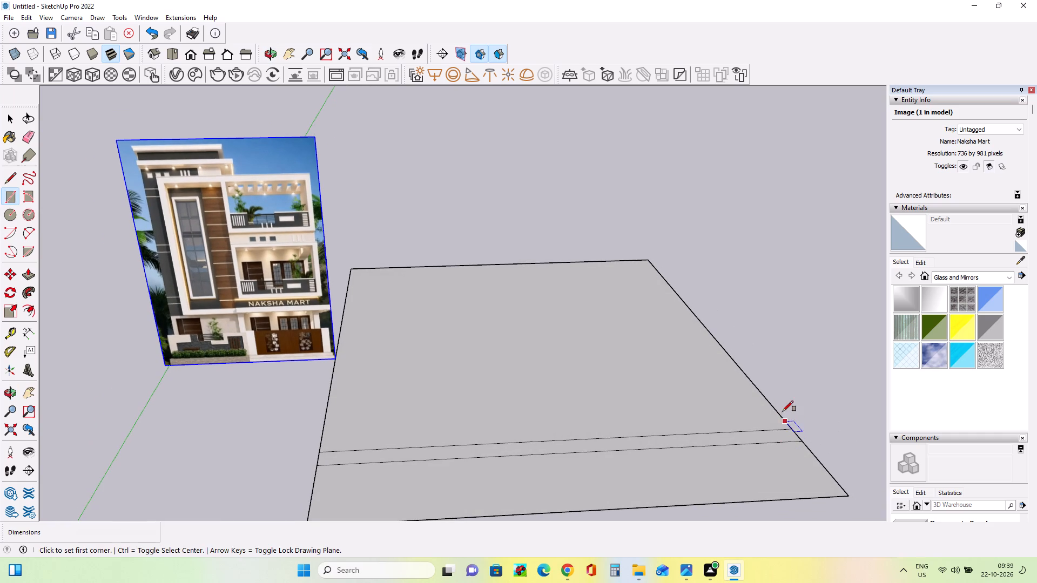
click(773, 406)
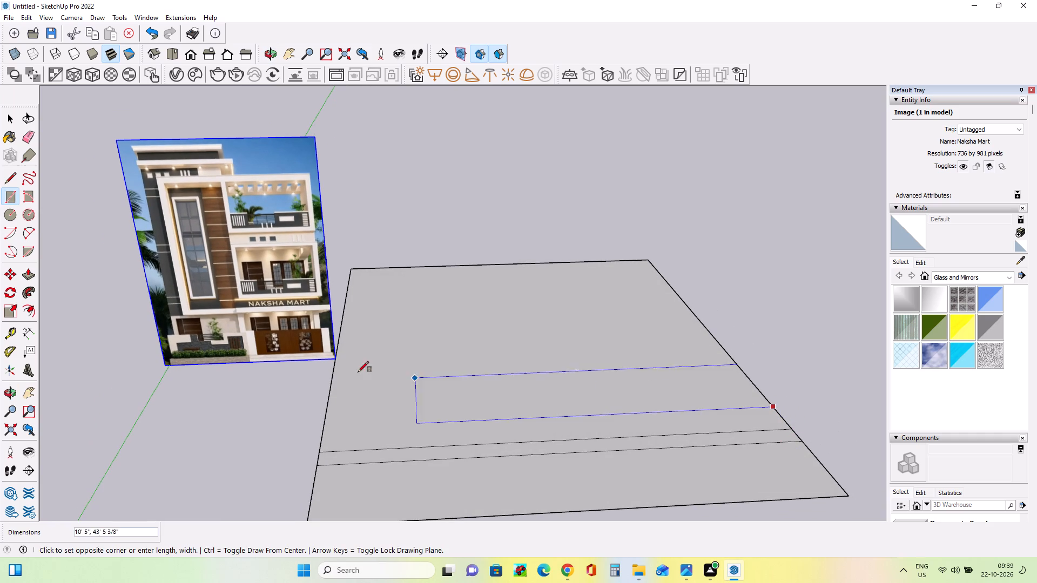
click(339, 338)
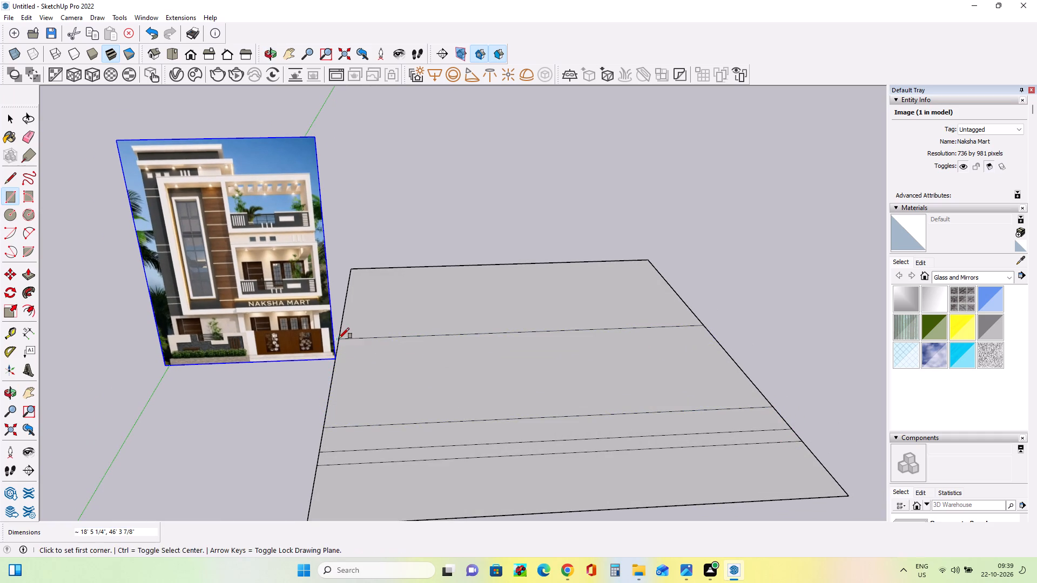
Erase the ground's back edge and side edge segments beyond the deeper rectangle, removing the rear part of the ground.
middle_drag(411, 422, 414, 406)
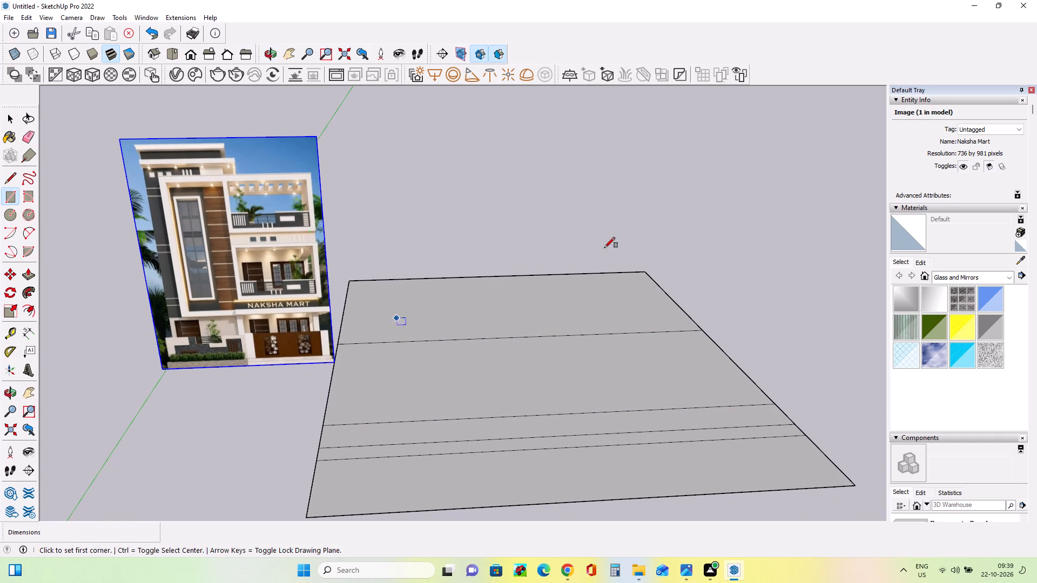
click(23, 134)
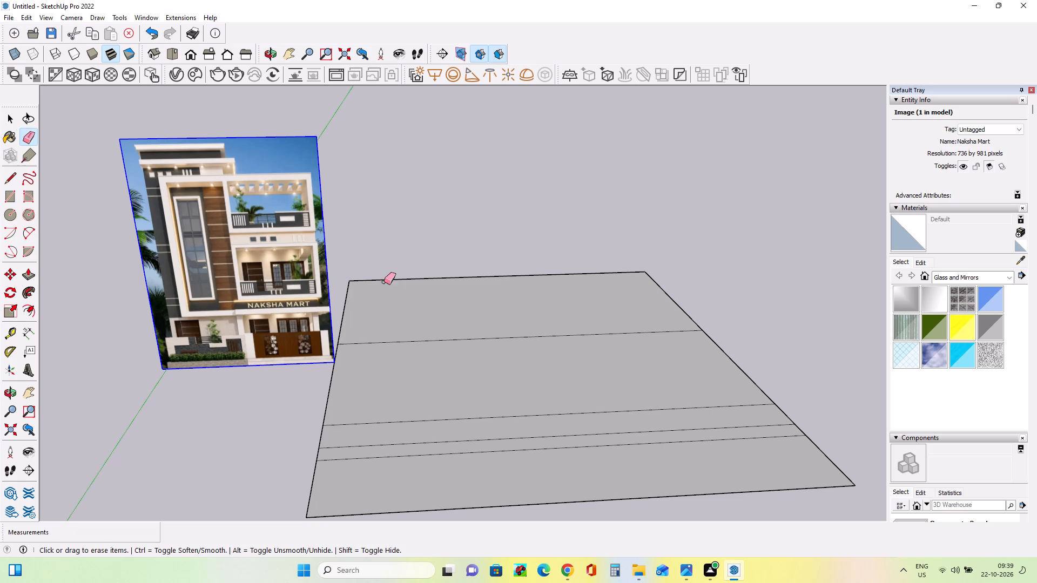
drag(344, 278, 379, 288)
drag(341, 287, 355, 292)
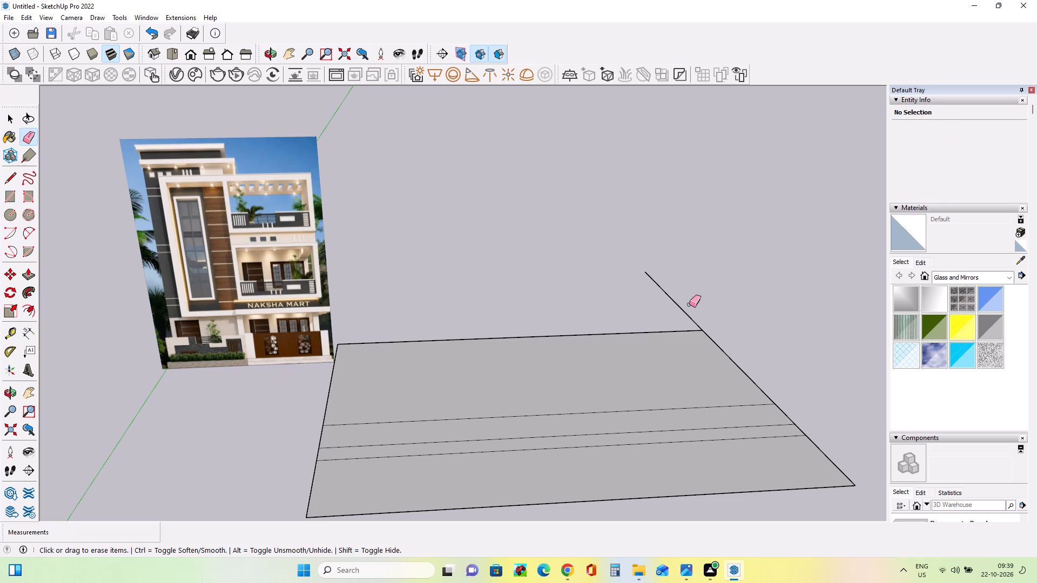
drag(653, 299, 750, 297)
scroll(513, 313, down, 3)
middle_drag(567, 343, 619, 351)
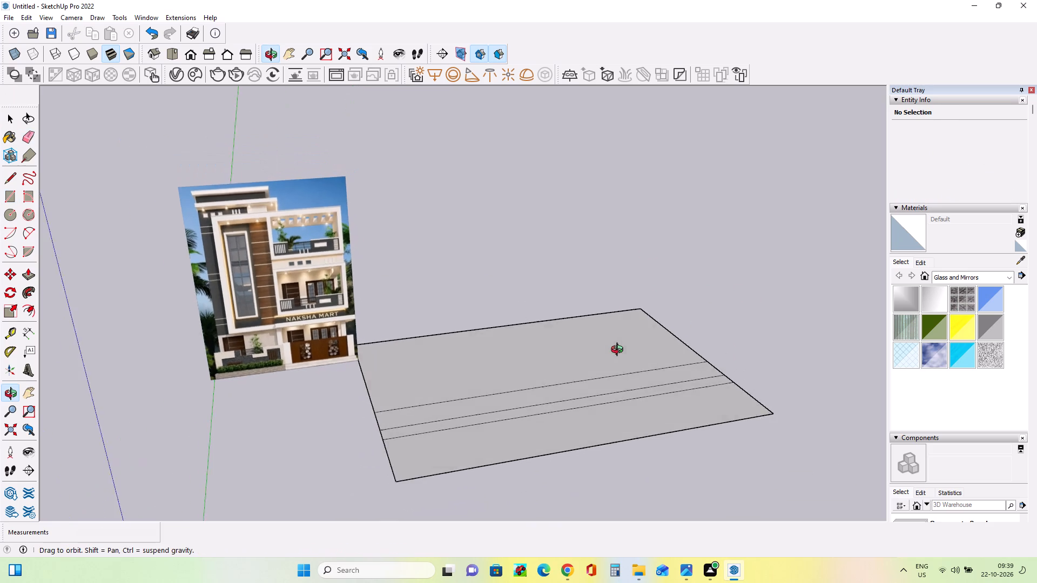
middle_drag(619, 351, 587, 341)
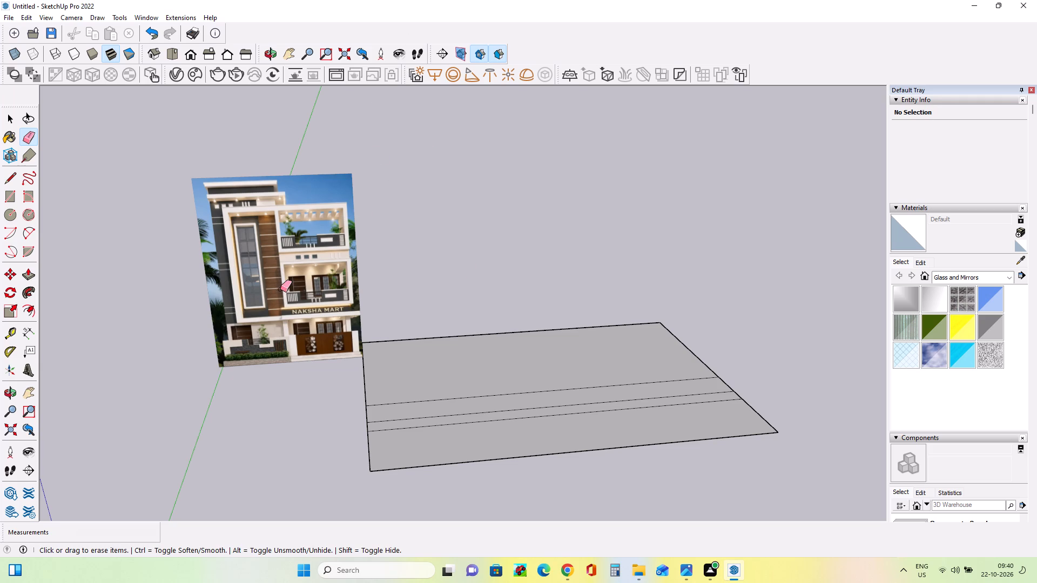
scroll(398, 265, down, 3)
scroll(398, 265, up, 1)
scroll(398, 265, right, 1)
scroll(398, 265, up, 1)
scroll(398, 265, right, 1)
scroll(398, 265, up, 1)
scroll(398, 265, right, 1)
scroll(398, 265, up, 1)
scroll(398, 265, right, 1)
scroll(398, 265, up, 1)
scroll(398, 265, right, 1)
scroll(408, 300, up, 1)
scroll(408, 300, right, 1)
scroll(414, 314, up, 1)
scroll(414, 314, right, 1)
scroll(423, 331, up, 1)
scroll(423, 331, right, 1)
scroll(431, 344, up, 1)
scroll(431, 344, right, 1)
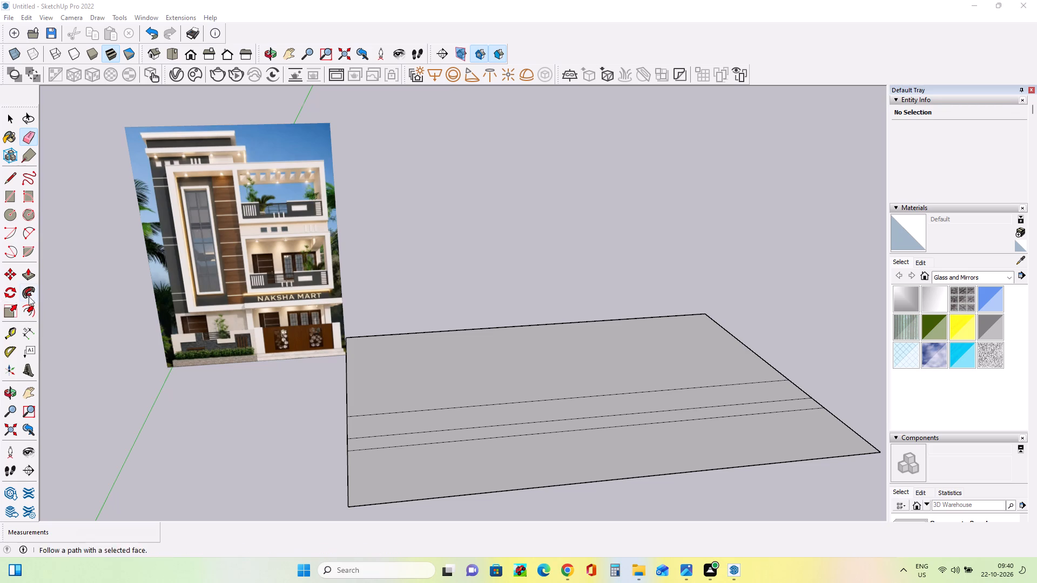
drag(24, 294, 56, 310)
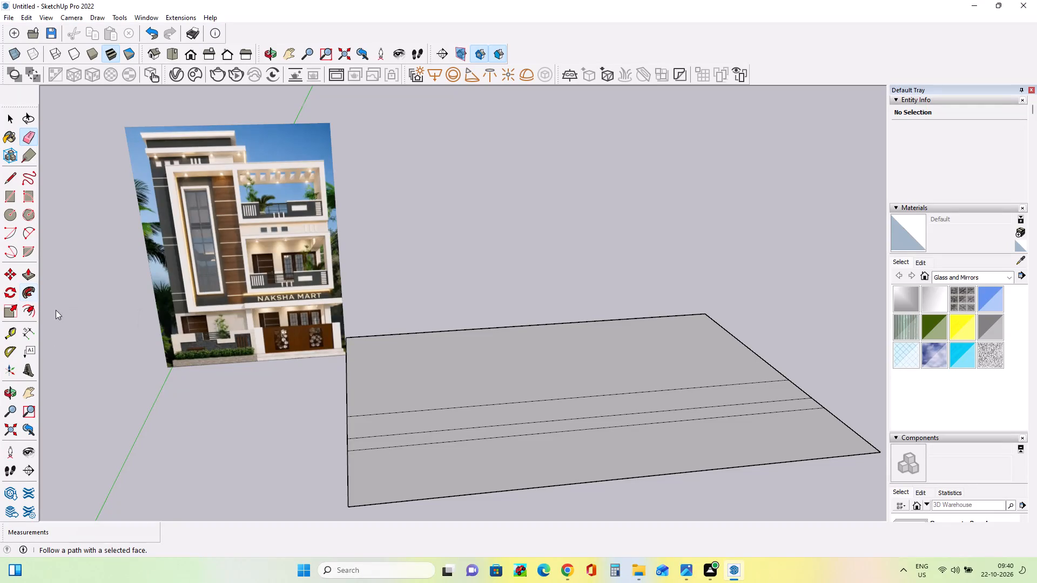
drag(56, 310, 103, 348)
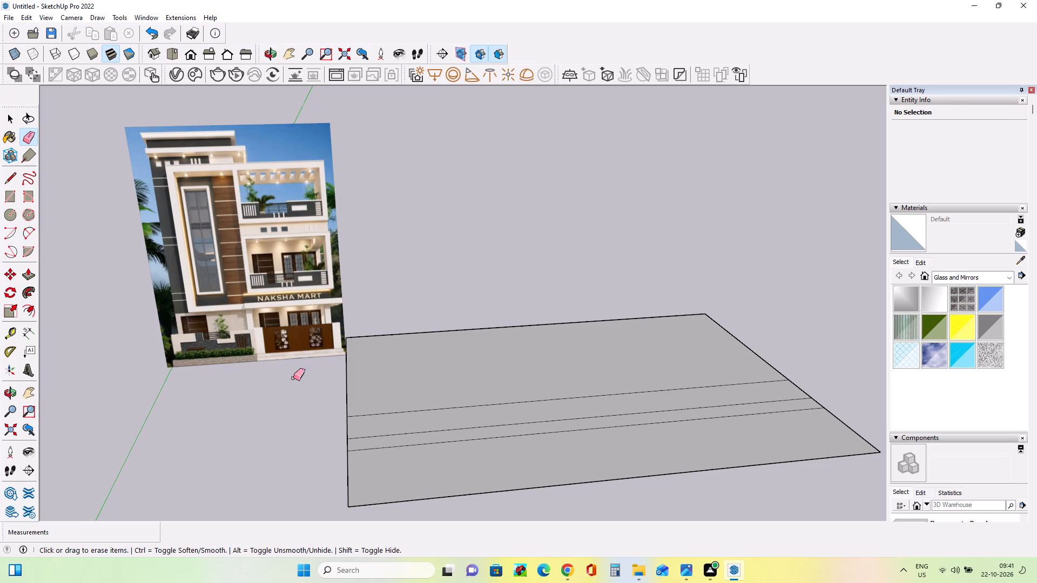
Push/Pull the deeper rear zone of the ground upward about 15' 3" to form the building block.
middle_drag(211, 398, 212, 381)
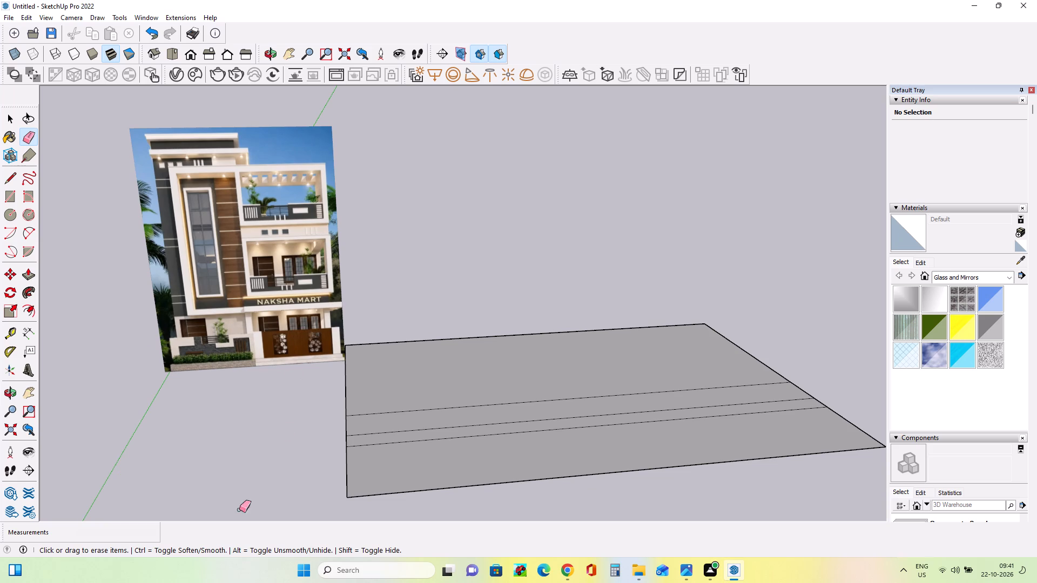
middle_drag(454, 428, 461, 455)
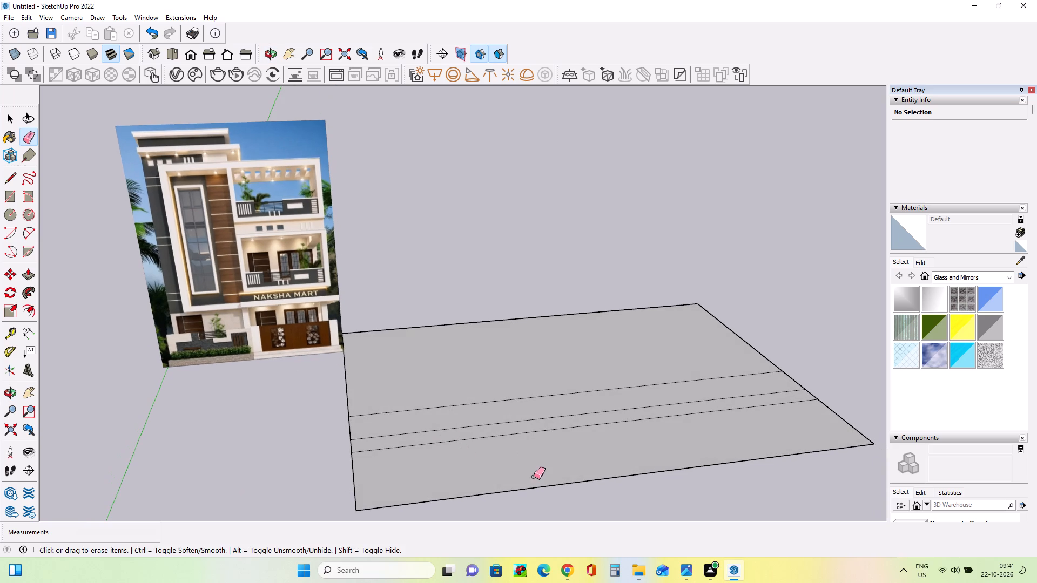
middle_drag(534, 477, 530, 462)
scroll(530, 462, down, 1)
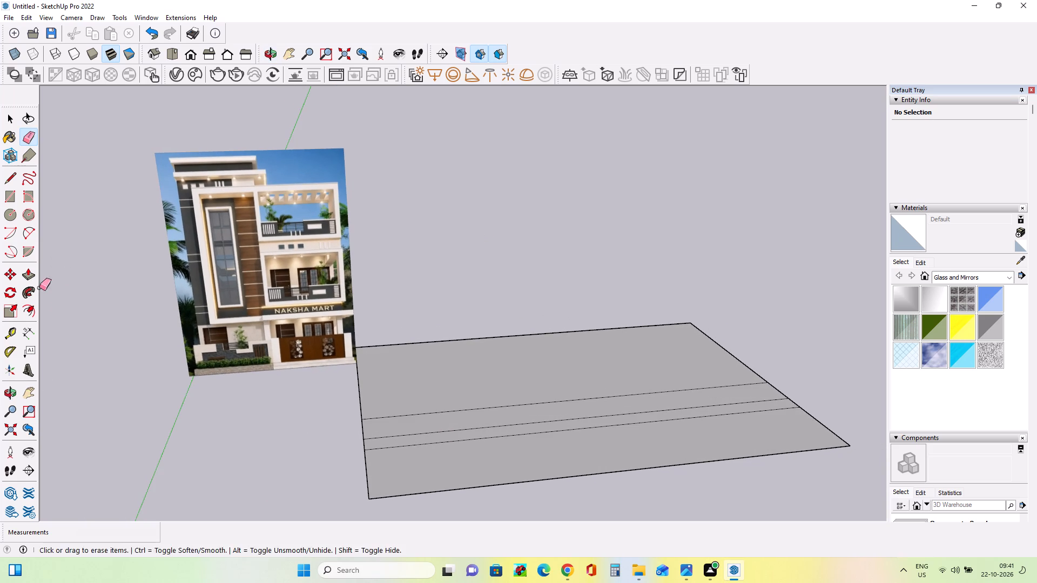
click(28, 273)
click(488, 370)
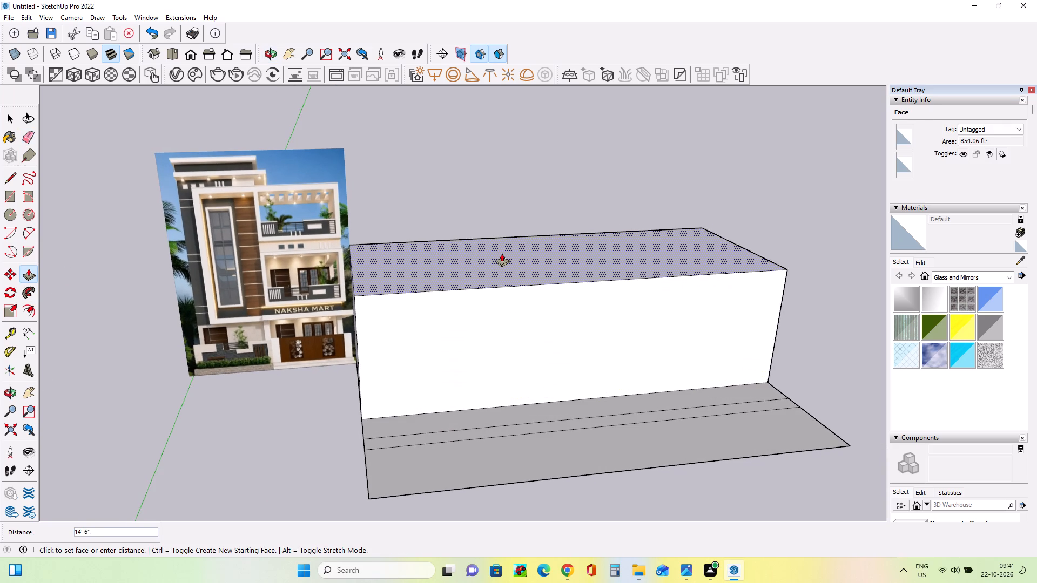
click(503, 247)
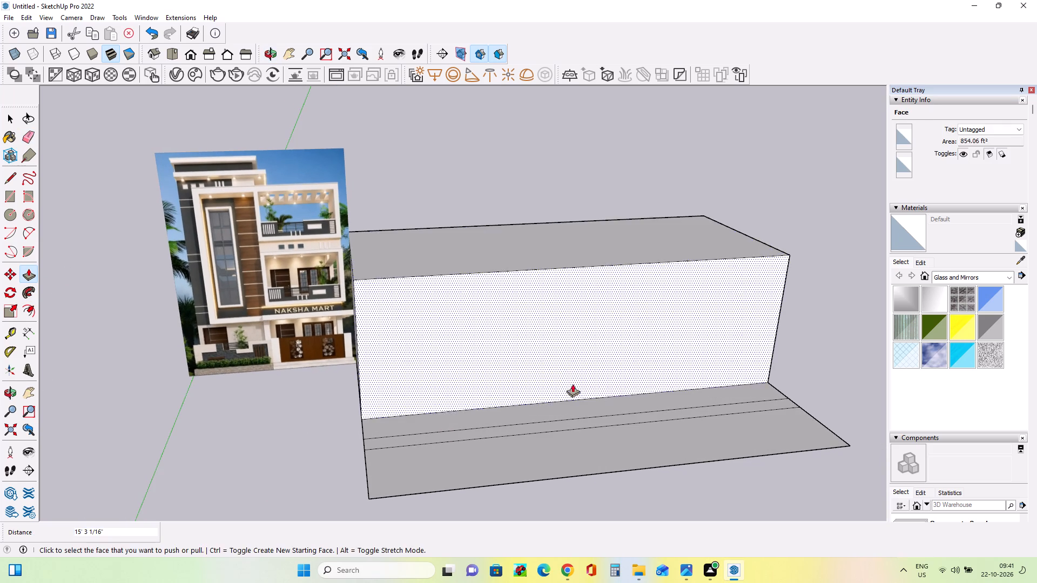
Examine the raised block beside the facade image, including the image's ground floor, gate, sign band and first-floor balcony.
middle_drag(575, 410, 540, 413)
scroll(461, 384, up, 2)
middle_drag(459, 385, 472, 383)
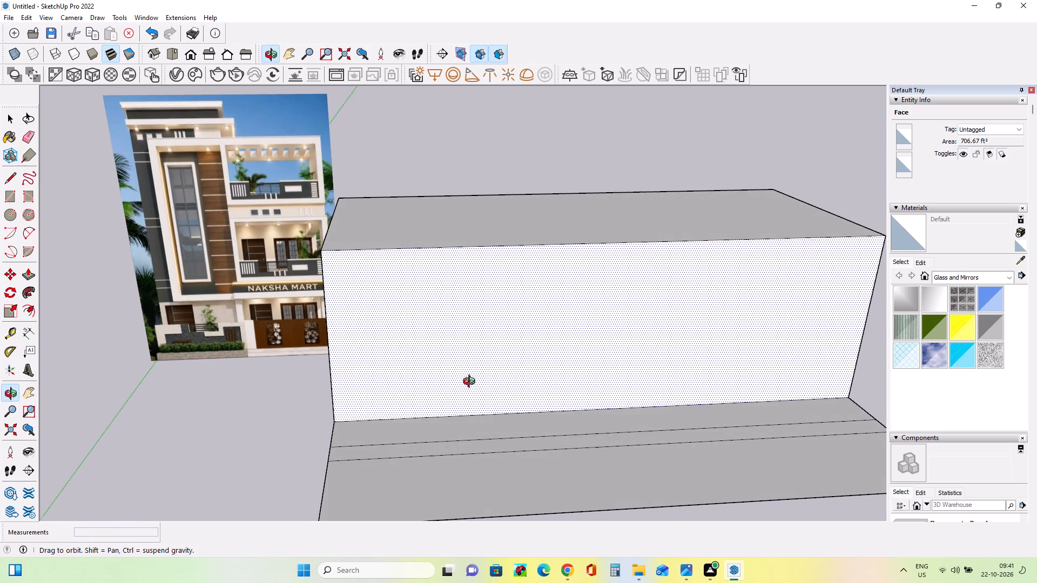
middle_drag(472, 383, 472, 382)
middle_drag(445, 405, 445, 403)
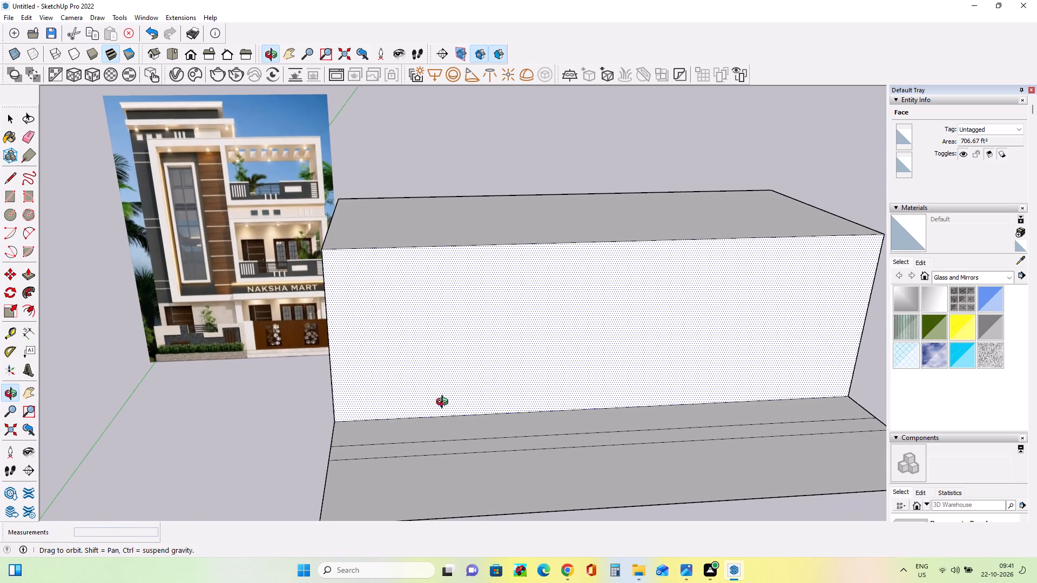
middle_drag(445, 403, 446, 390)
scroll(370, 380, down, 5)
middle_drag(568, 379, 588, 374)
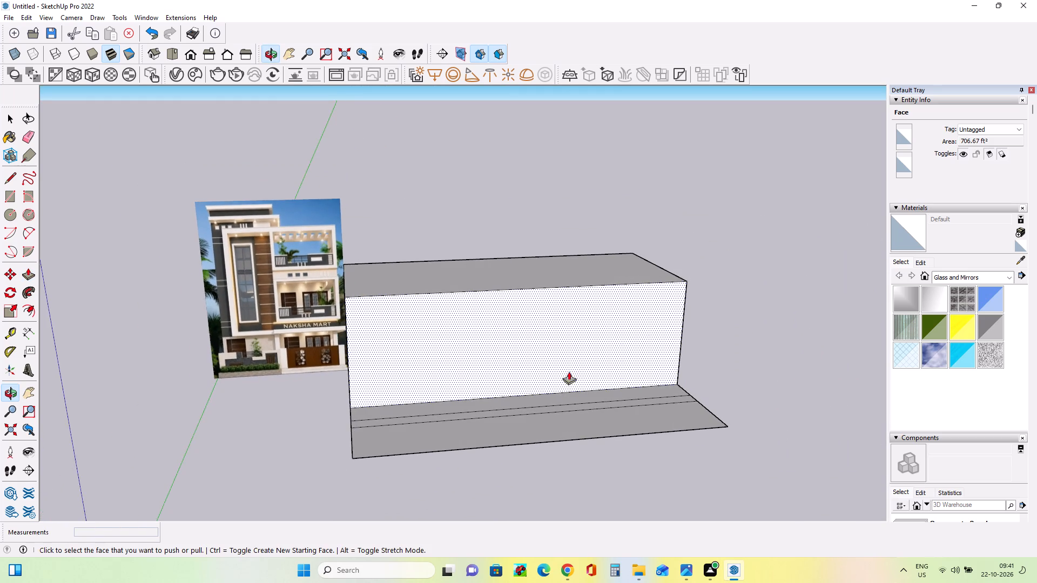
scroll(530, 357, up, 4)
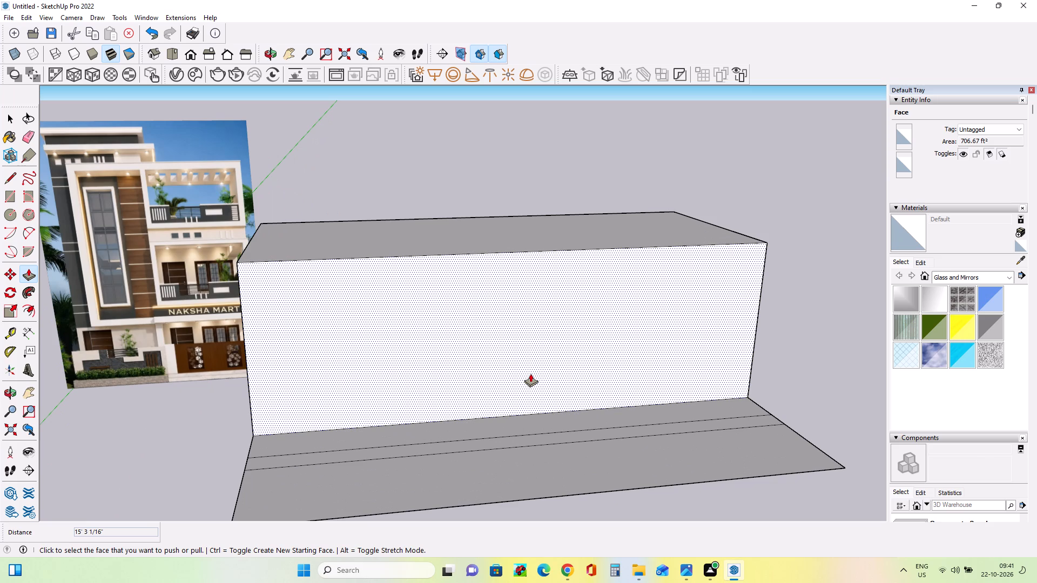
scroll(528, 396, down, 1)
middle_drag(503, 409, 509, 361)
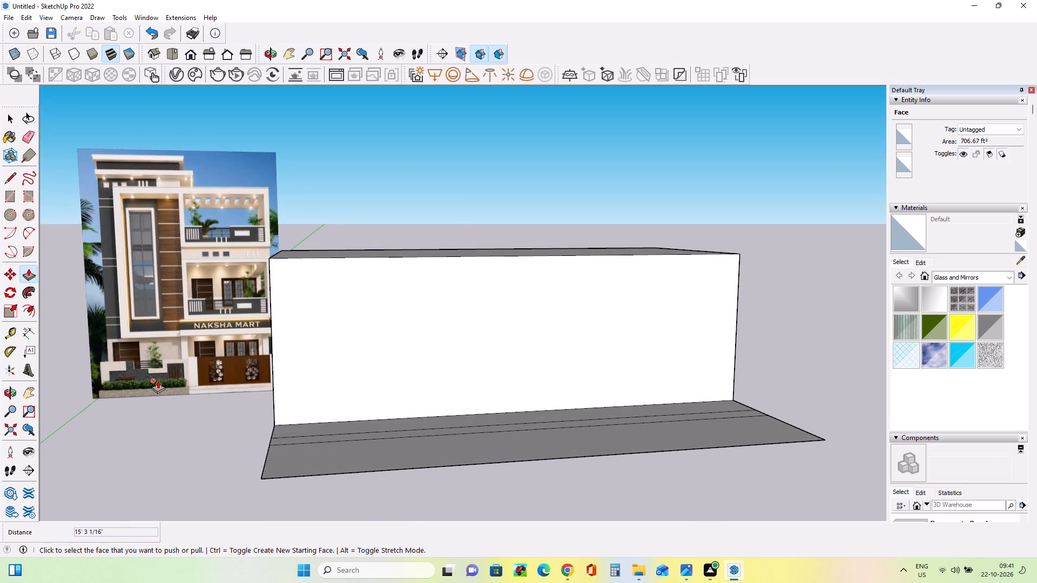
scroll(209, 362, up, 8)
middle_drag(215, 355, 260, 286)
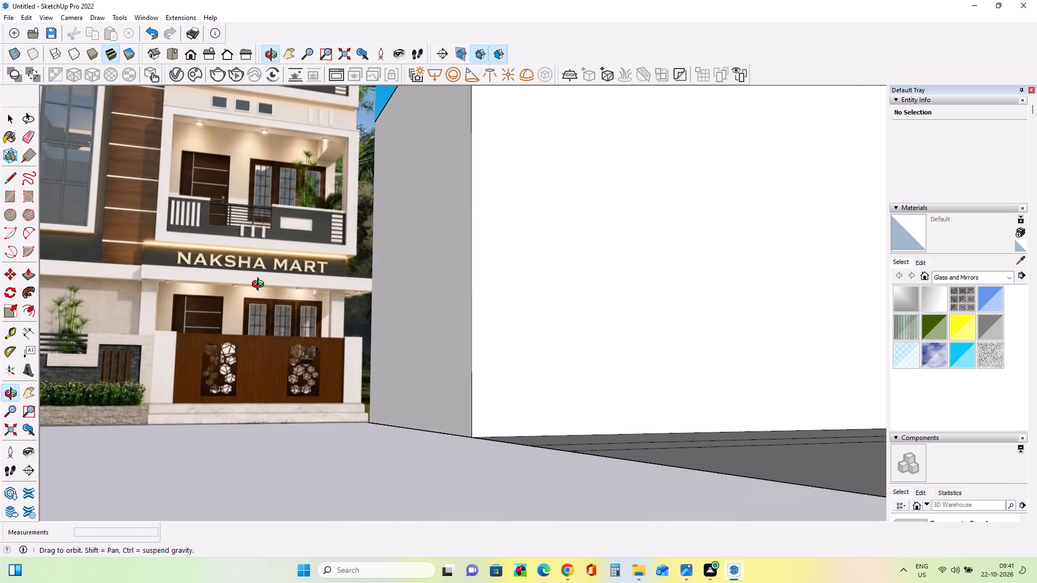
middle_drag(260, 286, 269, 220)
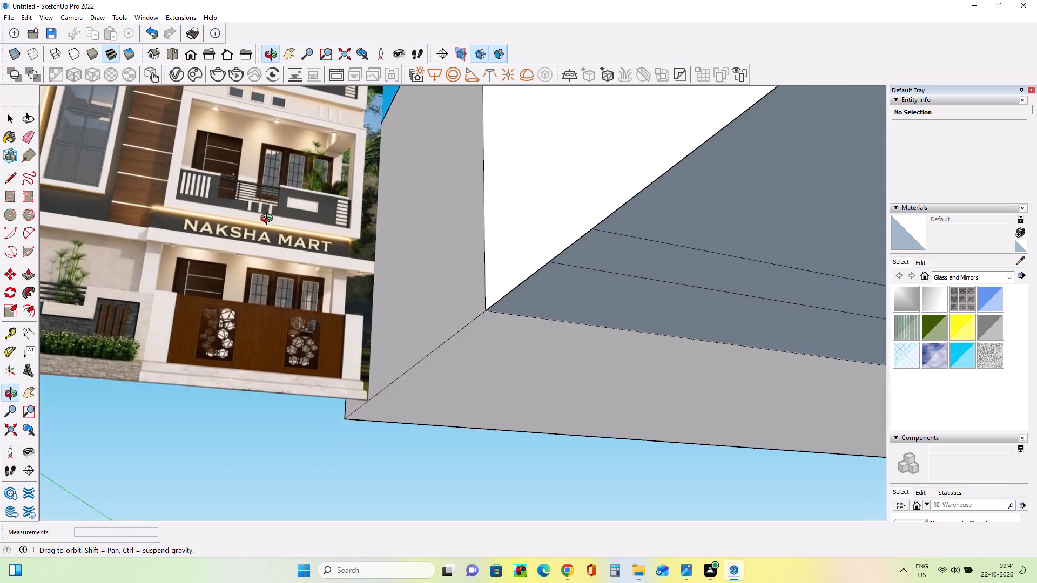
middle_drag(269, 220, 273, 206)
middle_drag(265, 284, 235, 328)
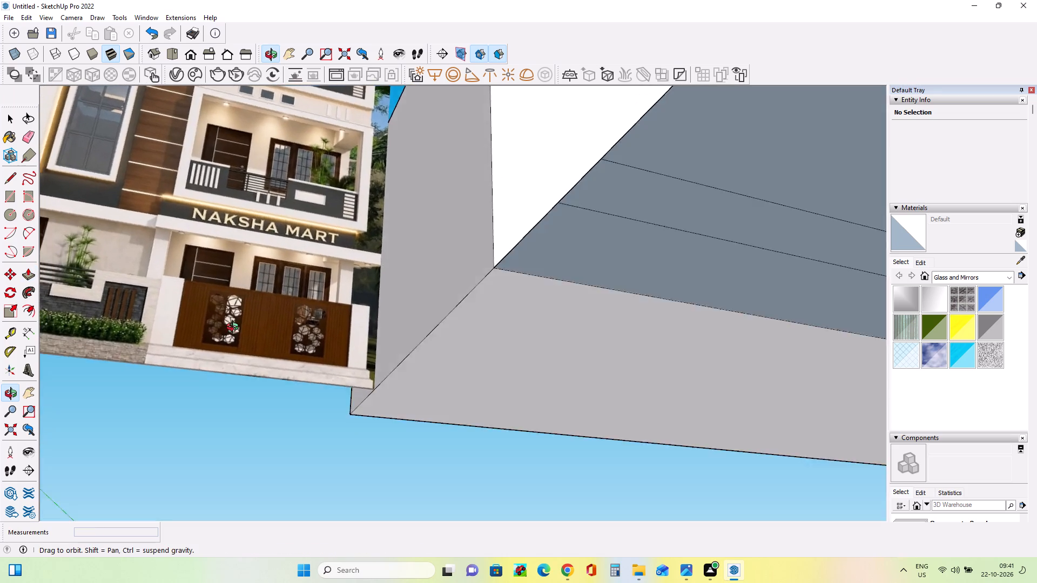
middle_drag(235, 328, 179, 395)
scroll(179, 395, down, 18)
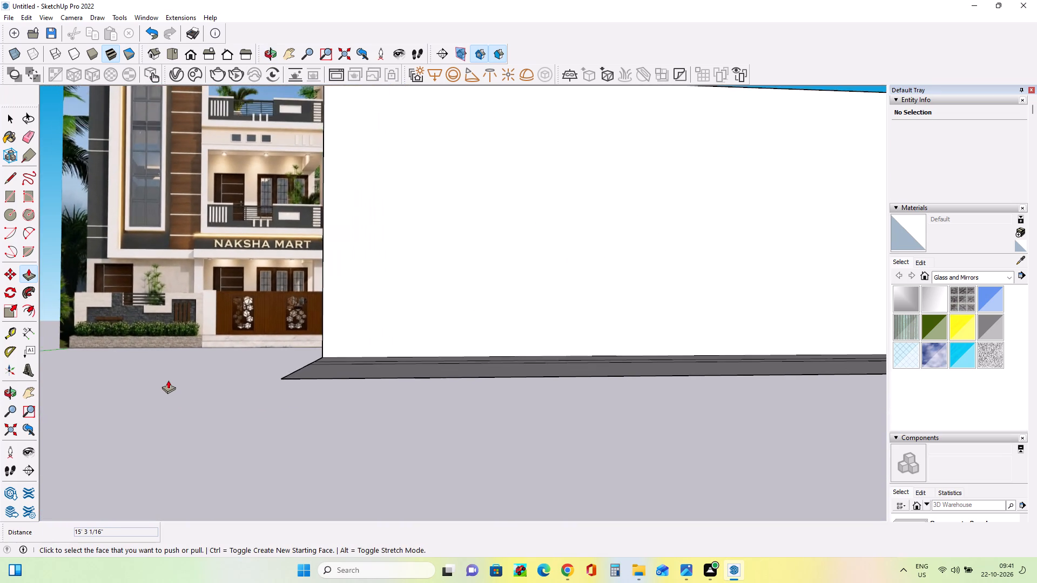
scroll(168, 380, up, 1)
scroll(168, 380, down, 8)
click(27, 391)
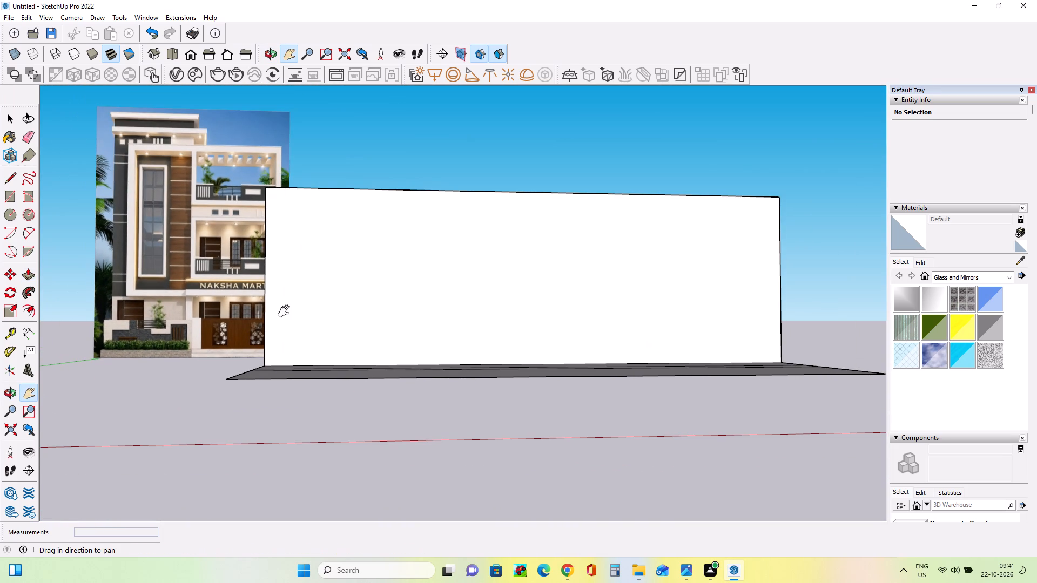
drag(286, 311, 273, 424)
scroll(568, 425, down, 1)
middle_drag(568, 425, 588, 476)
scroll(526, 457, down, 4)
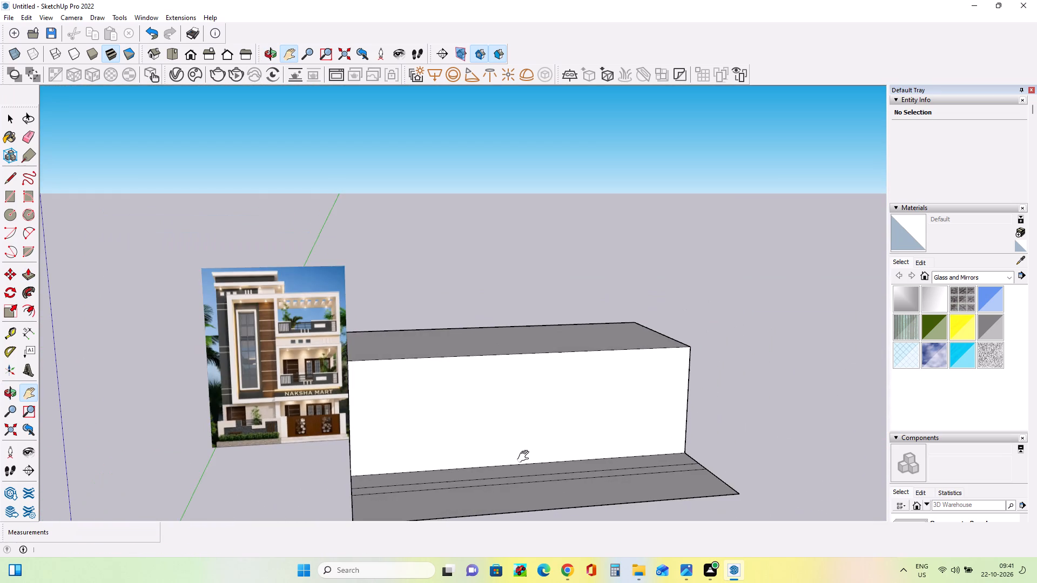
scroll(505, 473, up, 6)
scroll(523, 458, down, 4)
middle_drag(525, 456, 538, 431)
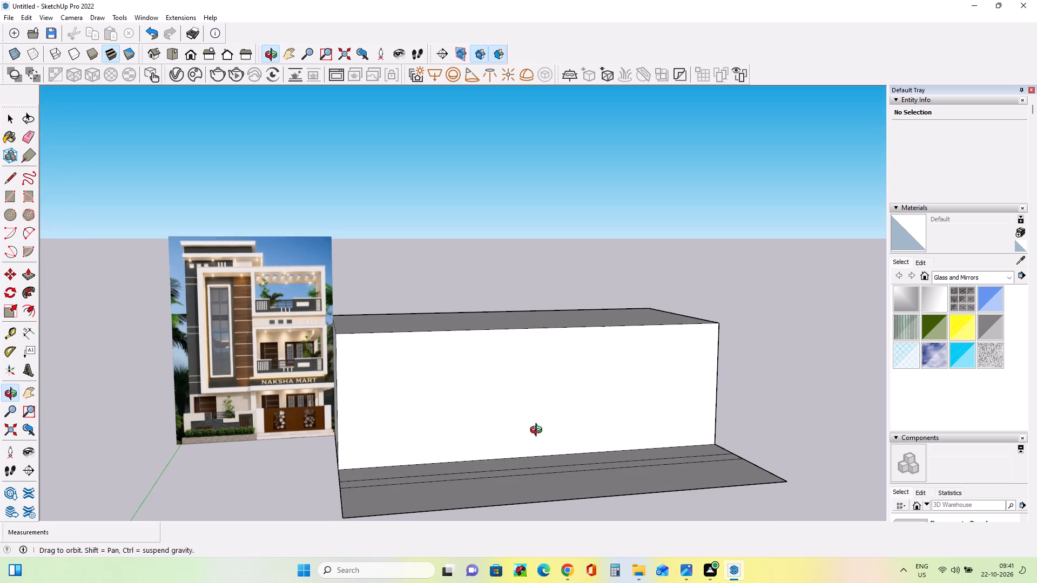
middle_drag(538, 431, 541, 434)
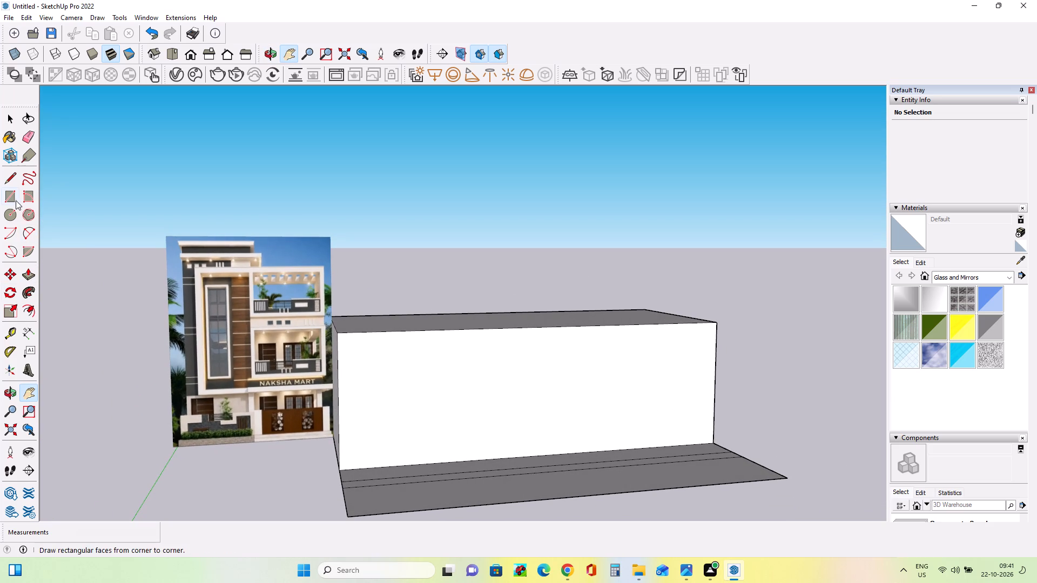
Draw a horizontal band of about 30' 1" by 1' 8" along the front face's top edge, from its right corner.
click(14, 200)
middle_drag(596, 418, 597, 429)
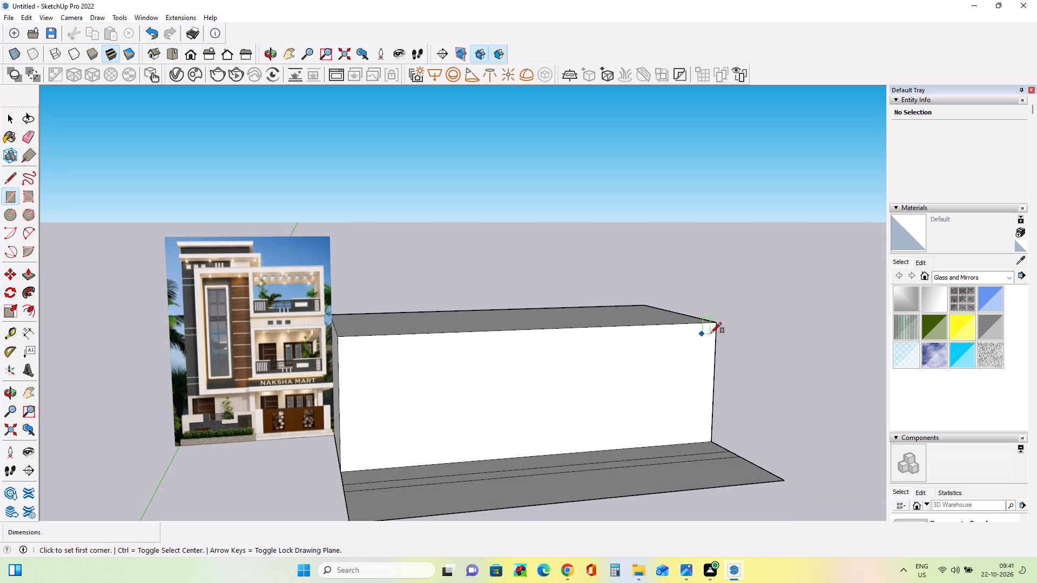
click(715, 323)
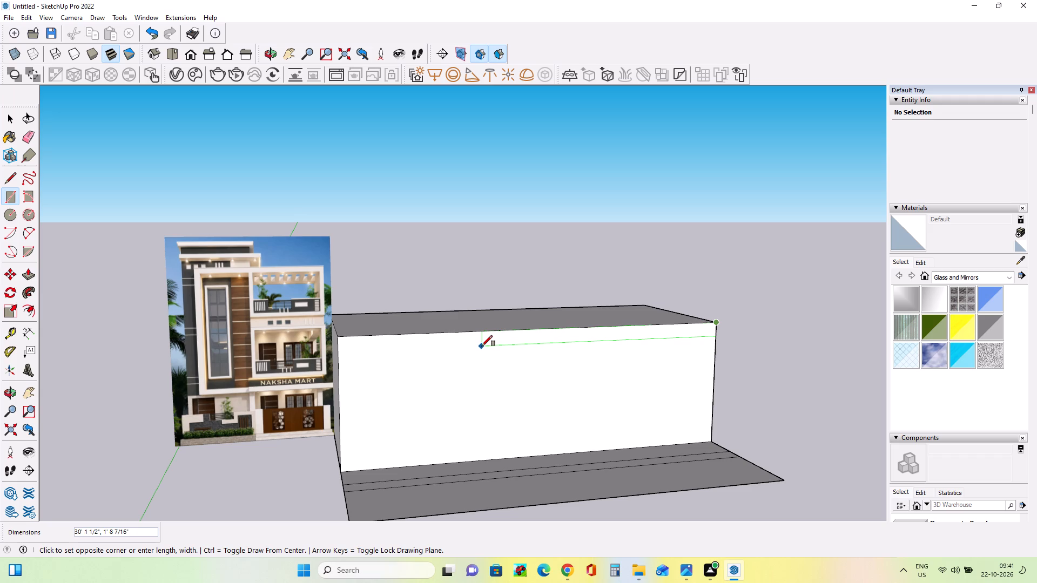
click(482, 346)
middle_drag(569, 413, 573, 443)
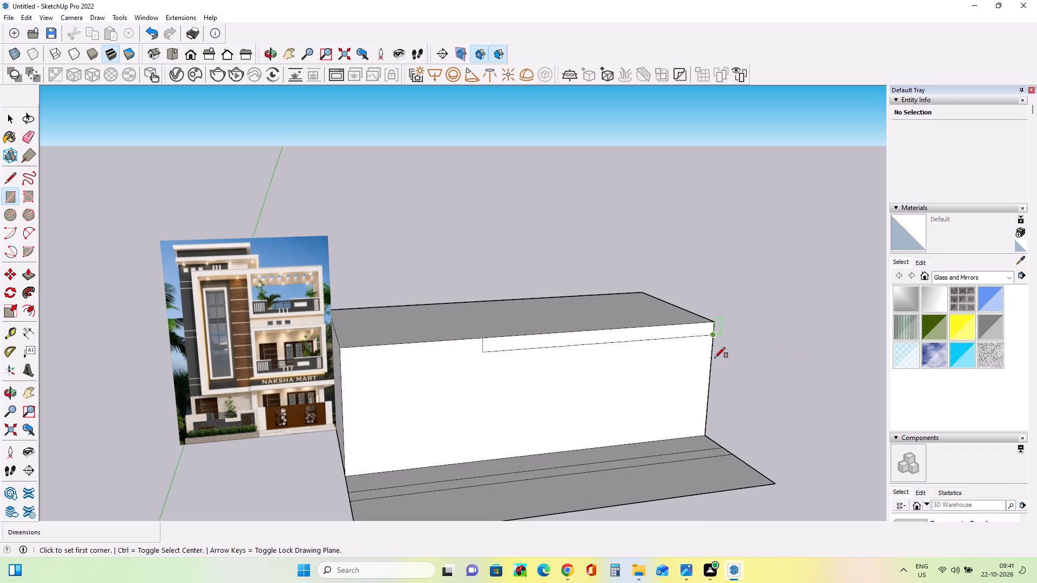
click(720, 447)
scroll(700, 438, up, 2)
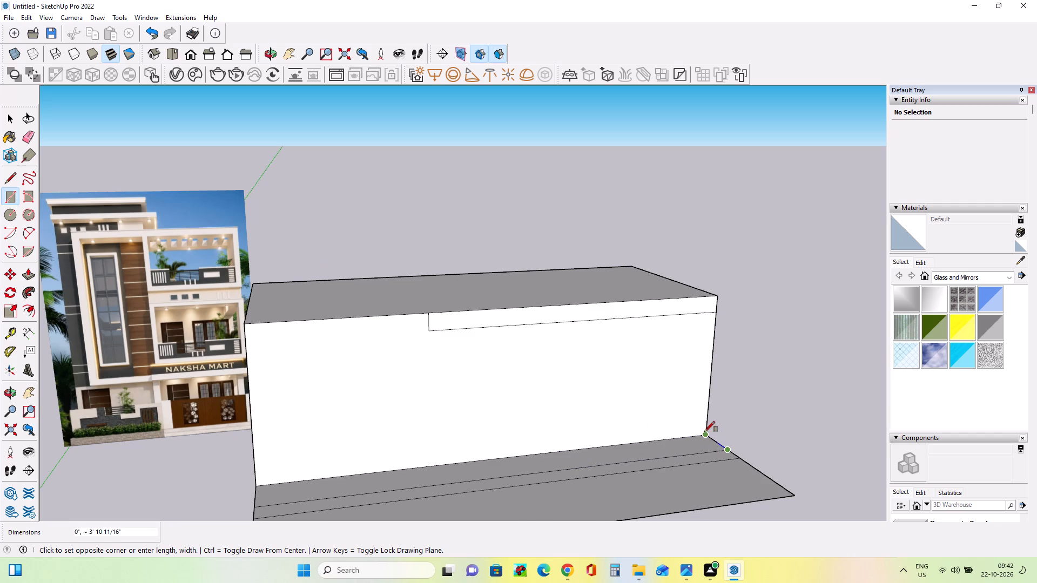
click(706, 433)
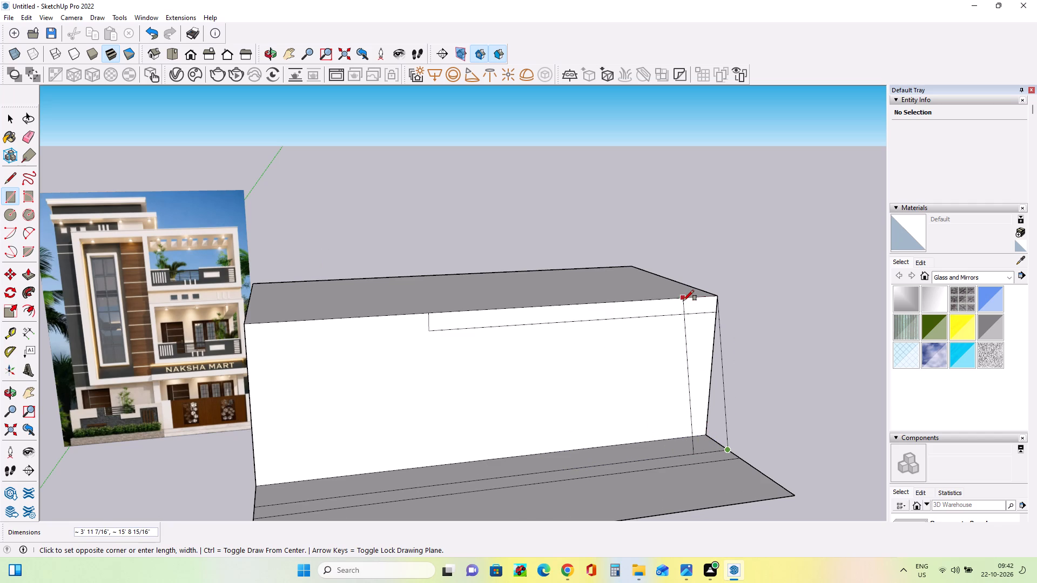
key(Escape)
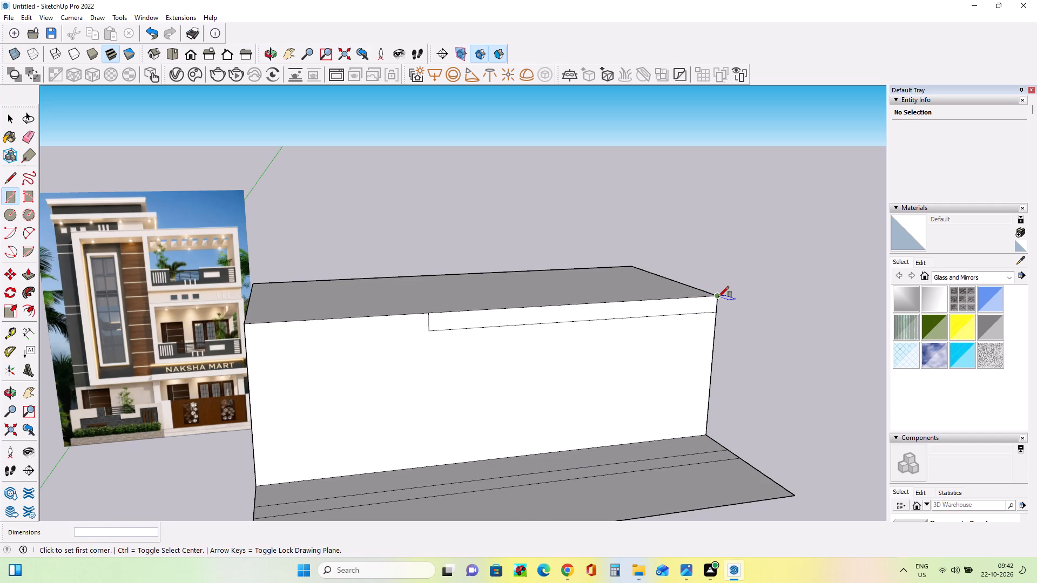
Draw a full-height vertical strip of about 15' 3" by 2' 5" at the right end of the front face.
click(718, 297)
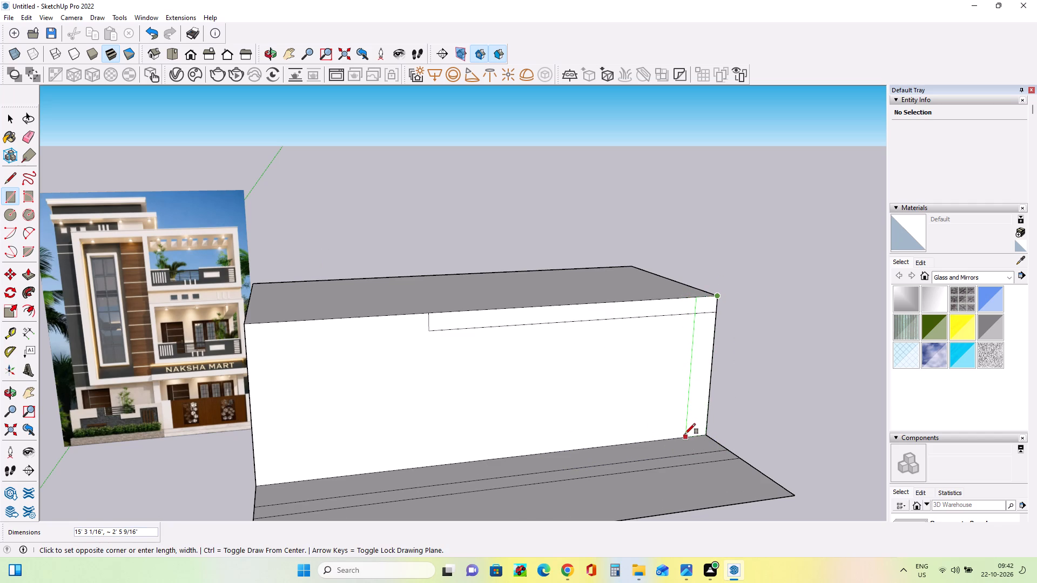
click(685, 434)
Draw a narrow vertical strip down the front face from its top edge, just inside the top band's left end.
middle_drag(736, 446, 710, 444)
scroll(710, 444, down, 2)
middle_click(713, 445)
scroll(717, 450, down, 1)
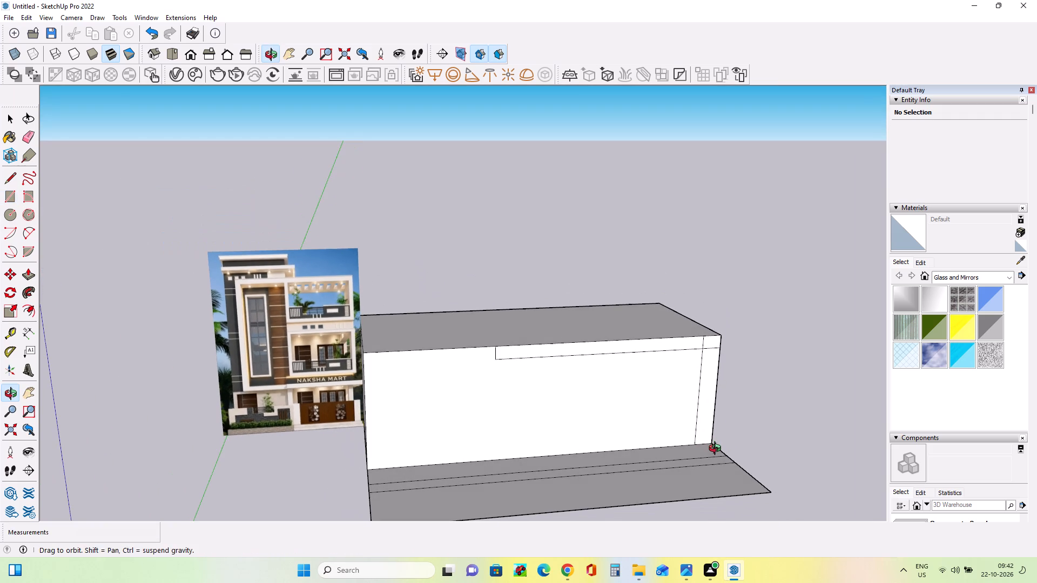
scroll(464, 489, up, 3)
middle_drag(483, 478, 489, 478)
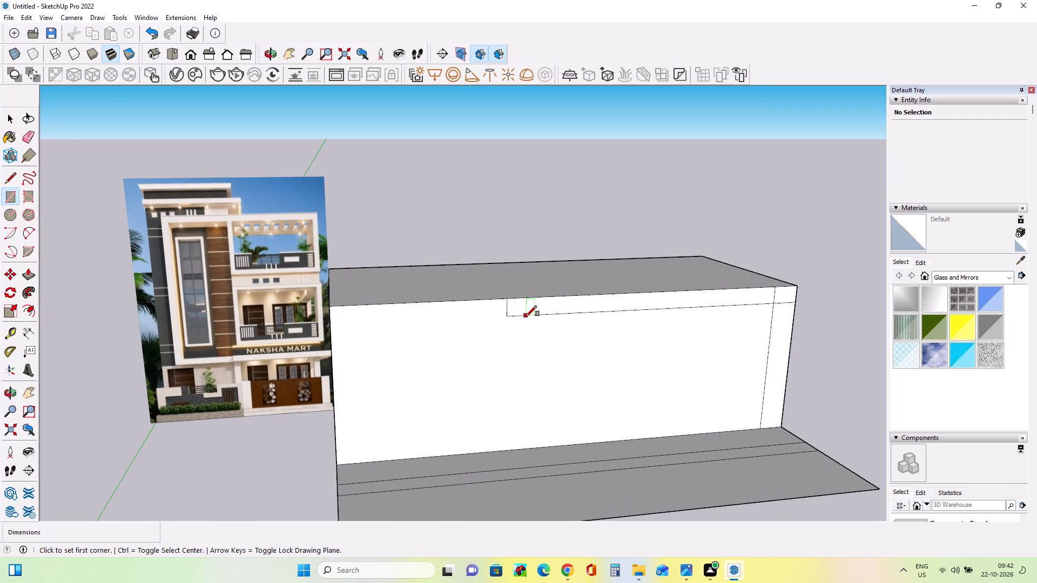
click(523, 297)
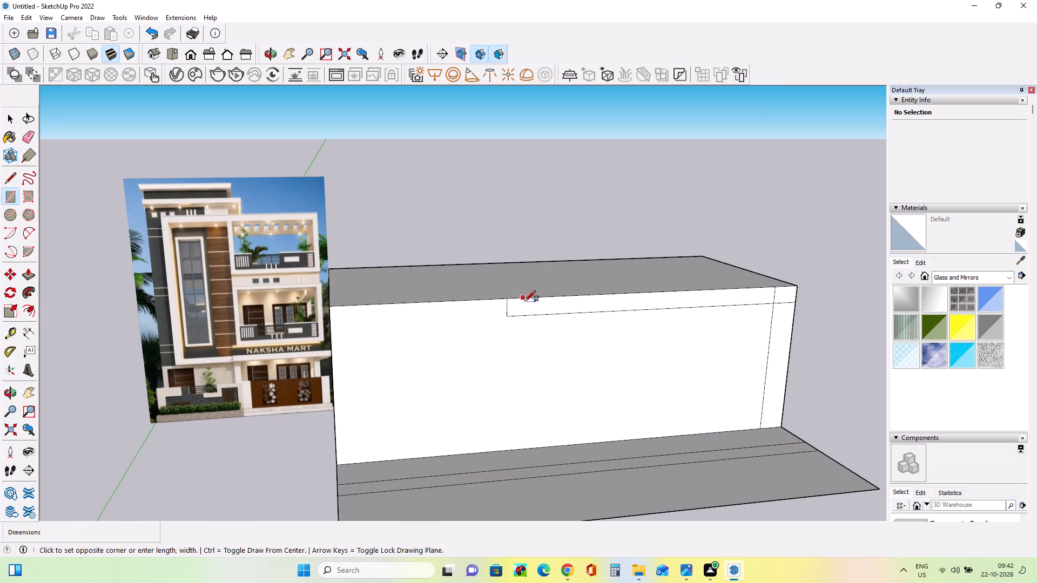
click(536, 444)
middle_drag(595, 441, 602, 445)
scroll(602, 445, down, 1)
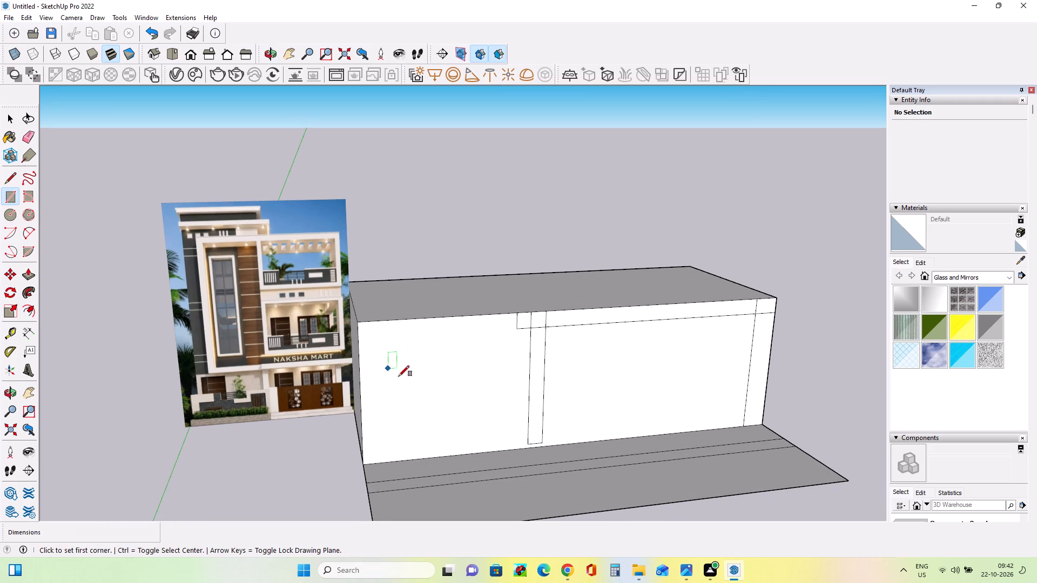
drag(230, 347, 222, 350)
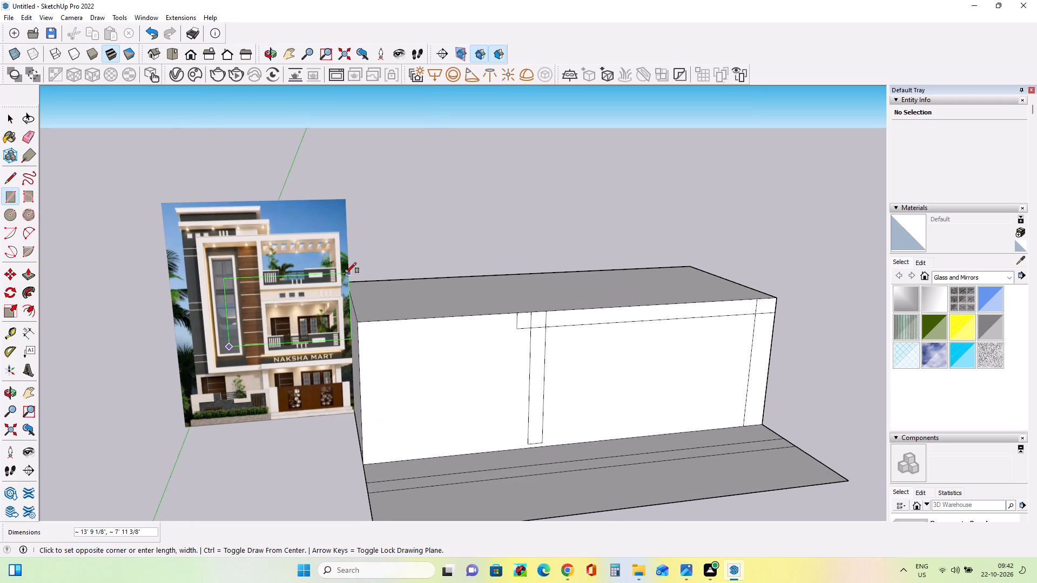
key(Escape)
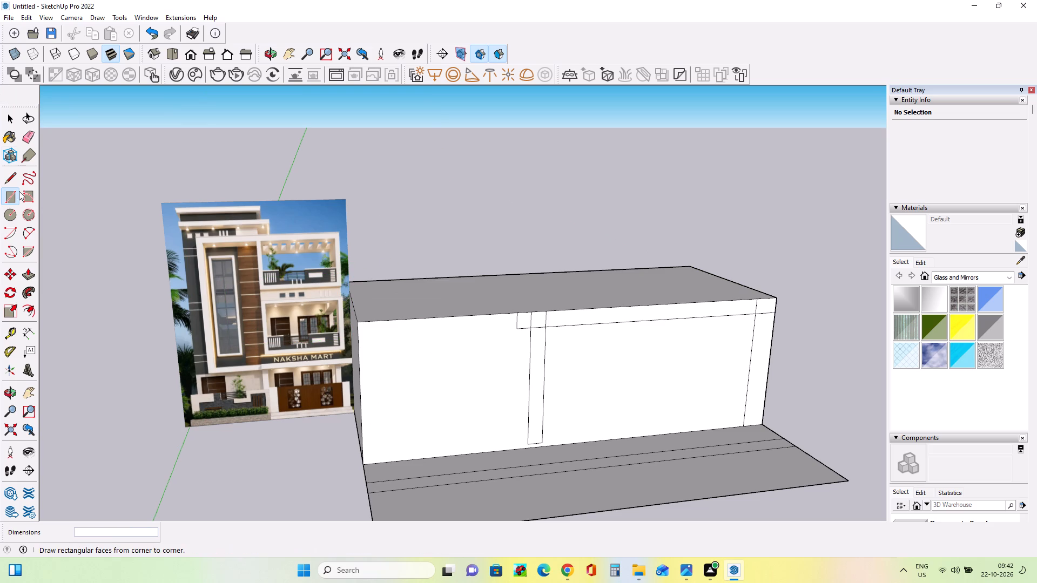
Draw a rectangle of about 17' 8" by 1' 8" continuing the top band to the front face's left corner.
click(12, 194)
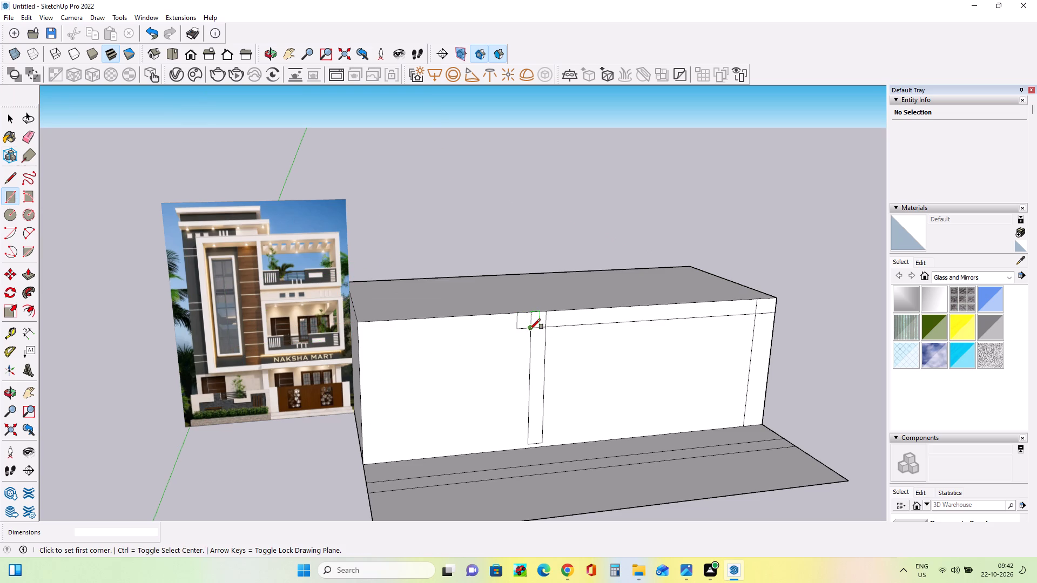
click(530, 329)
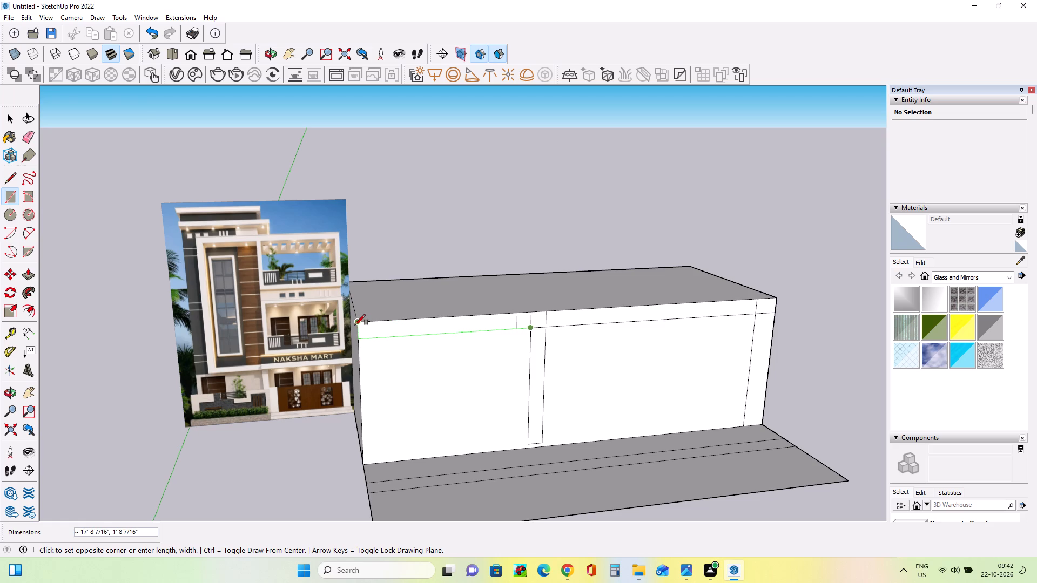
click(355, 325)
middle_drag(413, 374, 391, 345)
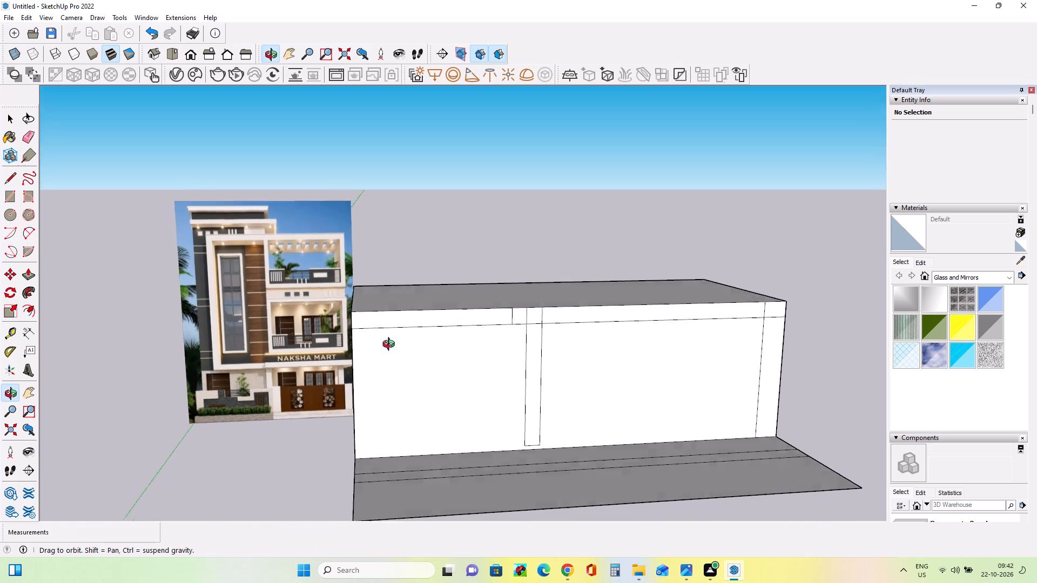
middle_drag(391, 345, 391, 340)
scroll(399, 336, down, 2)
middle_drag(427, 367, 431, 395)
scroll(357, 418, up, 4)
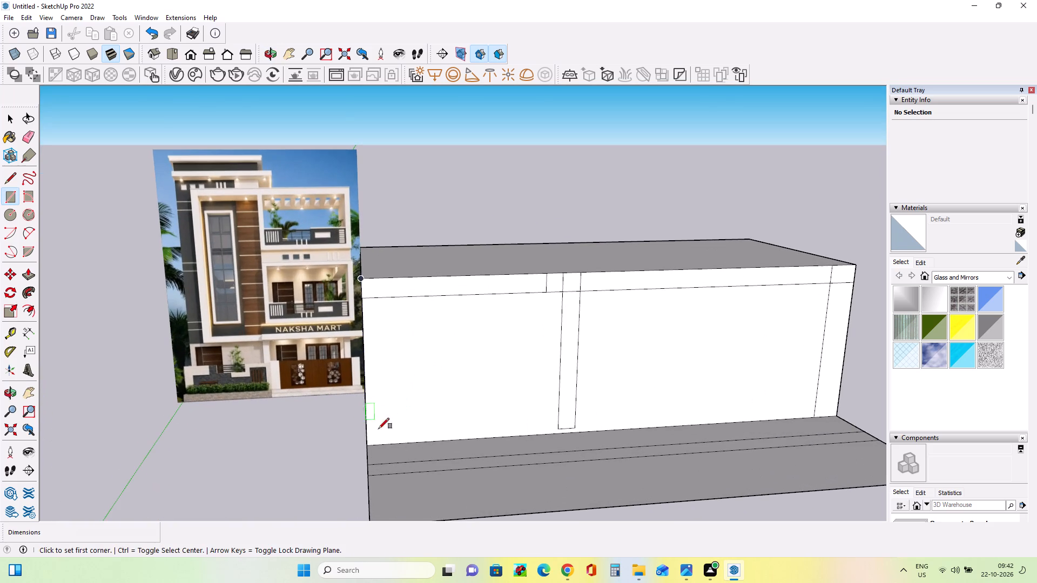
Draw a full-height vertical strip of about 15' 3" by 1' 4" at the left end of the front face.
click(368, 443)
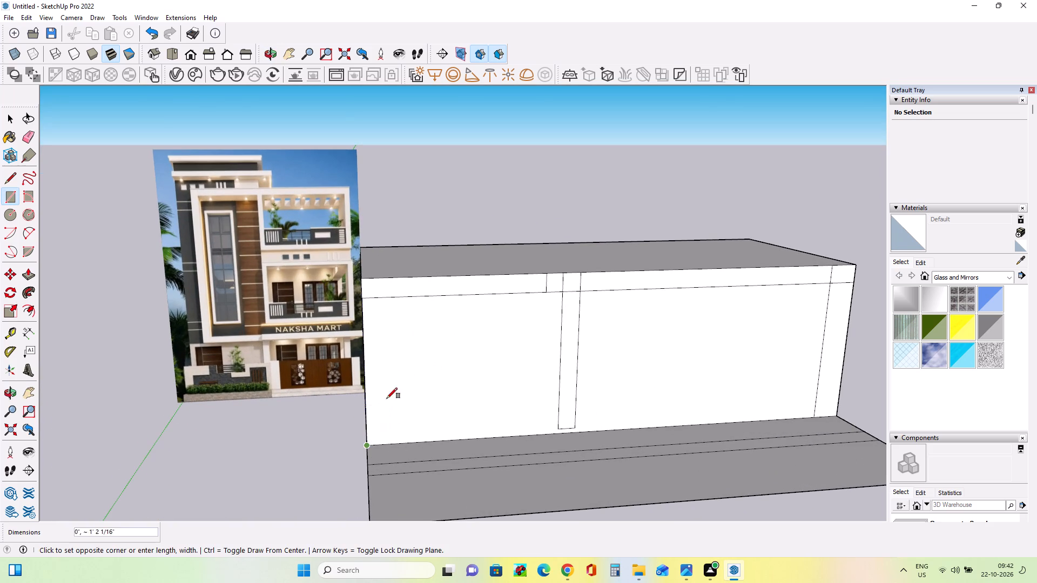
click(377, 281)
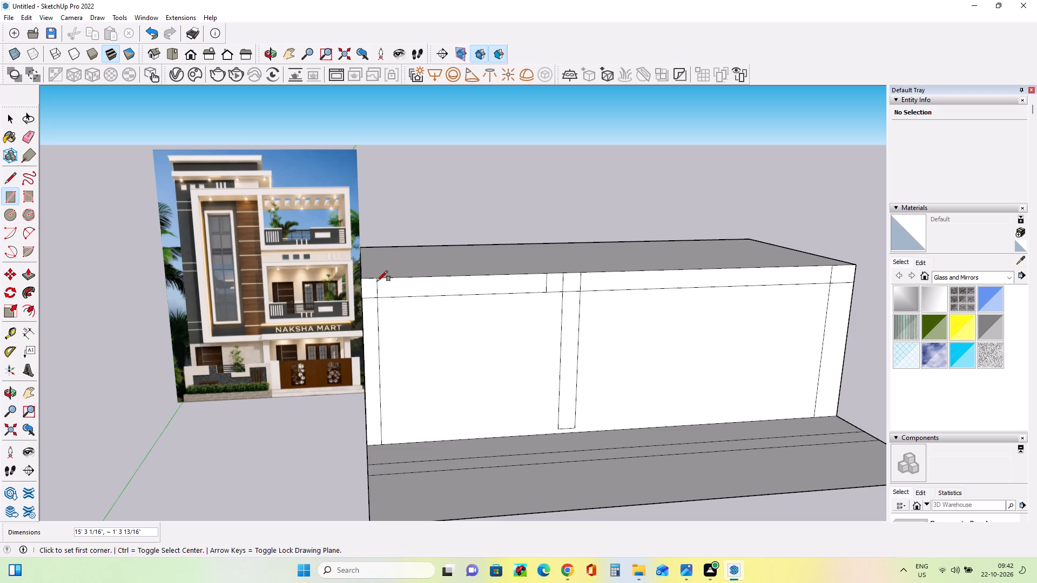
Push/Pull the top band section between the middle and right strips outward about 1' 10".
middle_drag(375, 327, 374, 338)
click(26, 277)
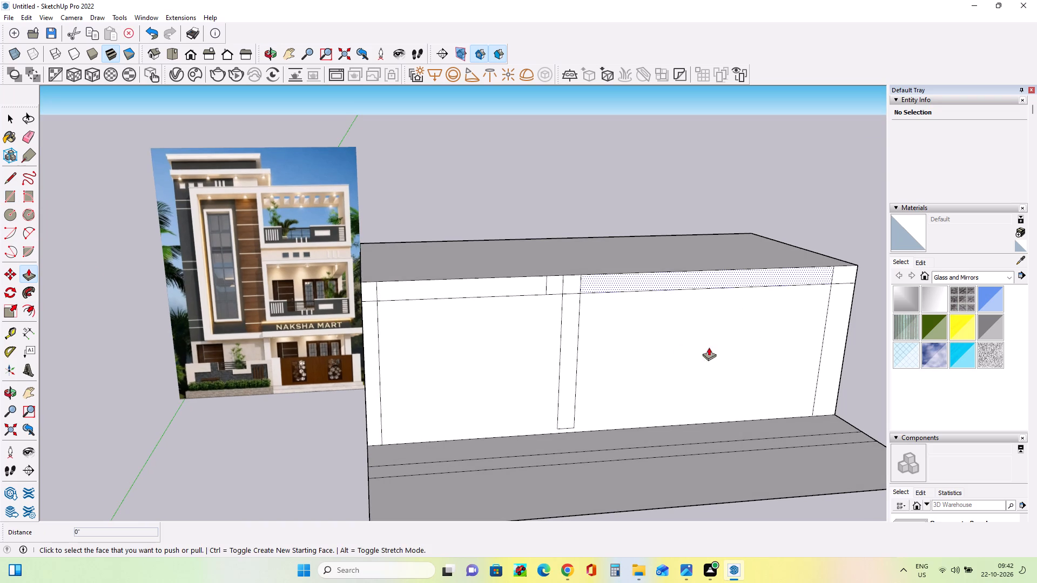
click(594, 279)
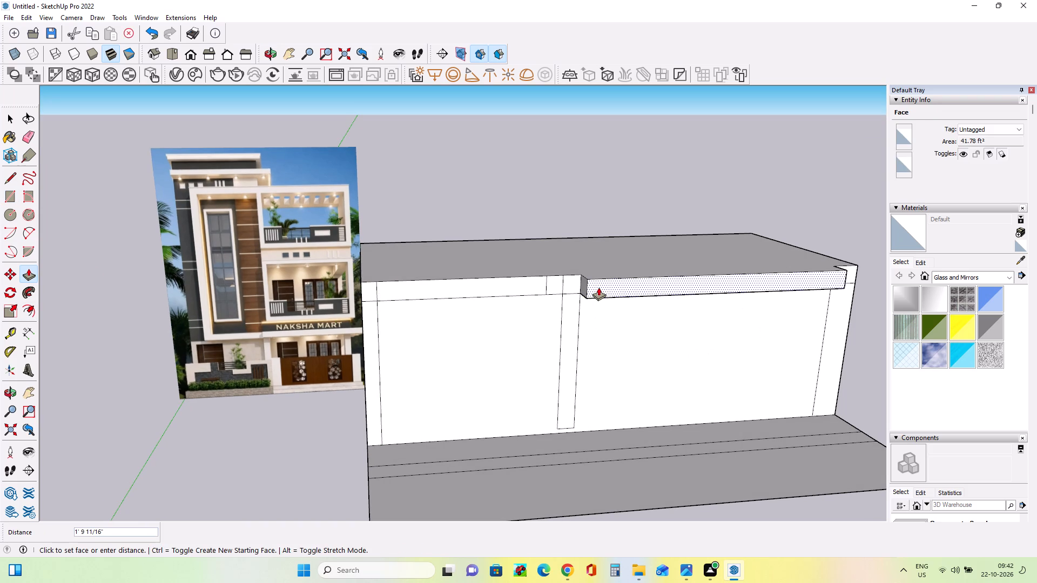
click(598, 287)
Extend the middle vertical strip down to the front face's base with a small rectangle and erase the dividing line.
middle_drag(610, 377, 605, 358)
scroll(565, 425, up, 4)
middle_drag(566, 440, 571, 450)
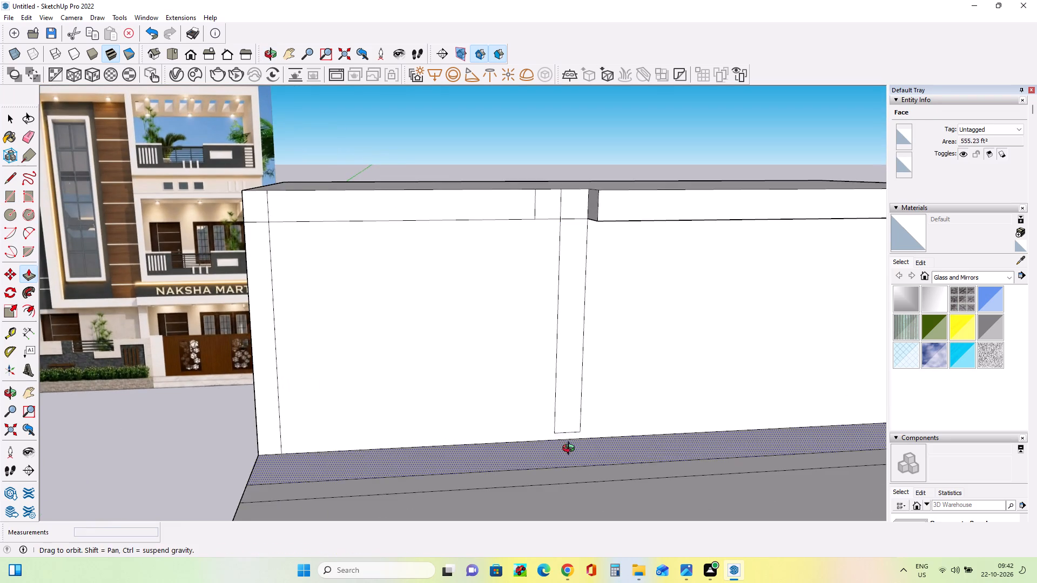
middle_drag(571, 450, 572, 452)
click(14, 195)
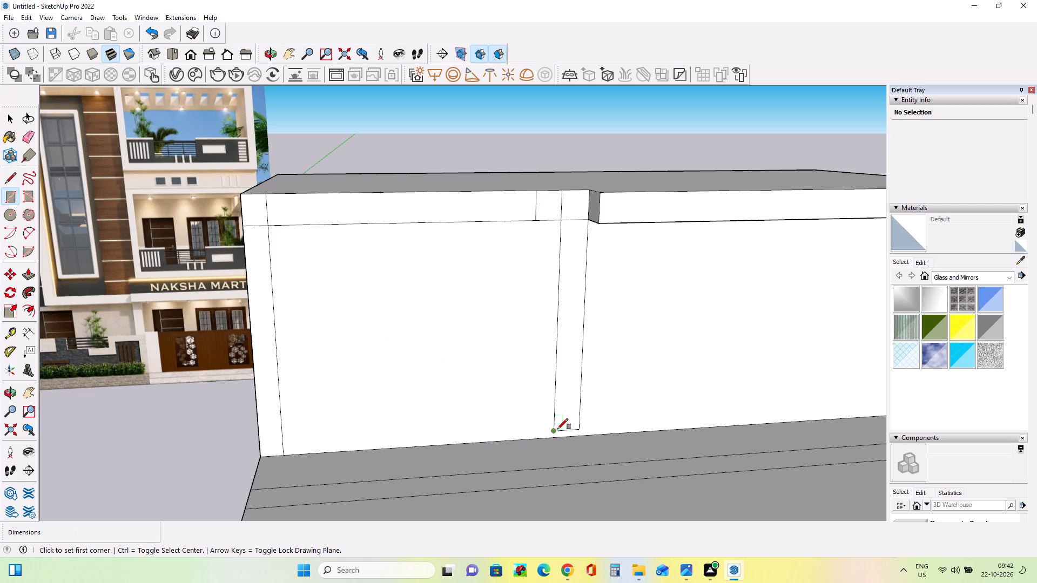
click(558, 429)
click(581, 426)
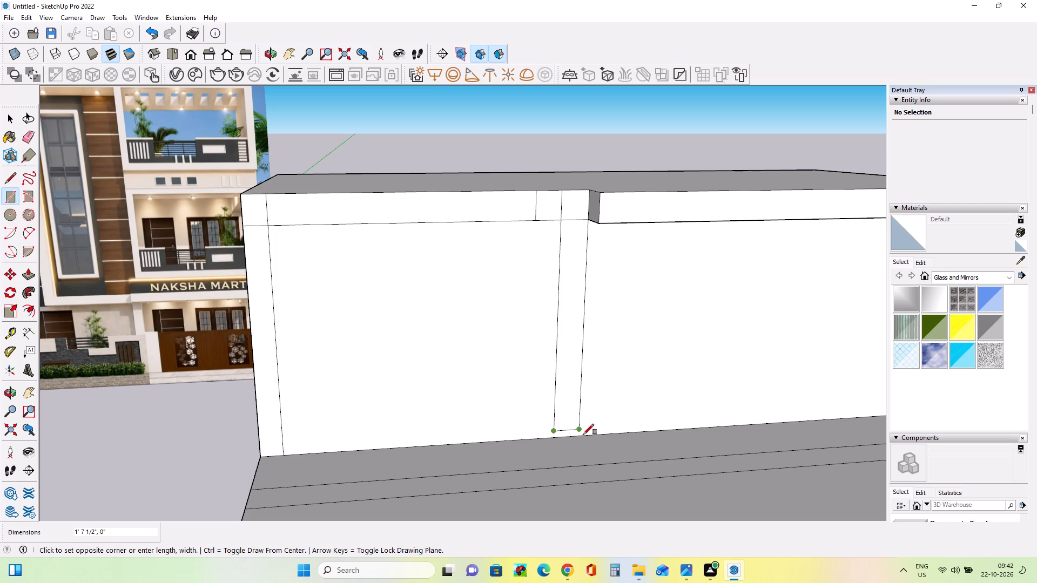
click(584, 436)
middle_click(443, 429)
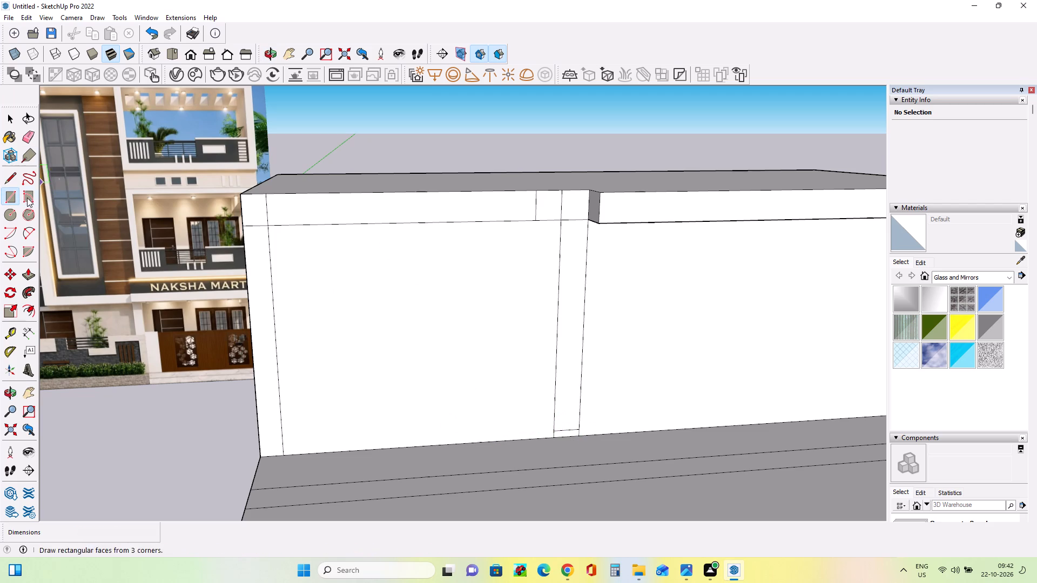
click(34, 135)
click(567, 430)
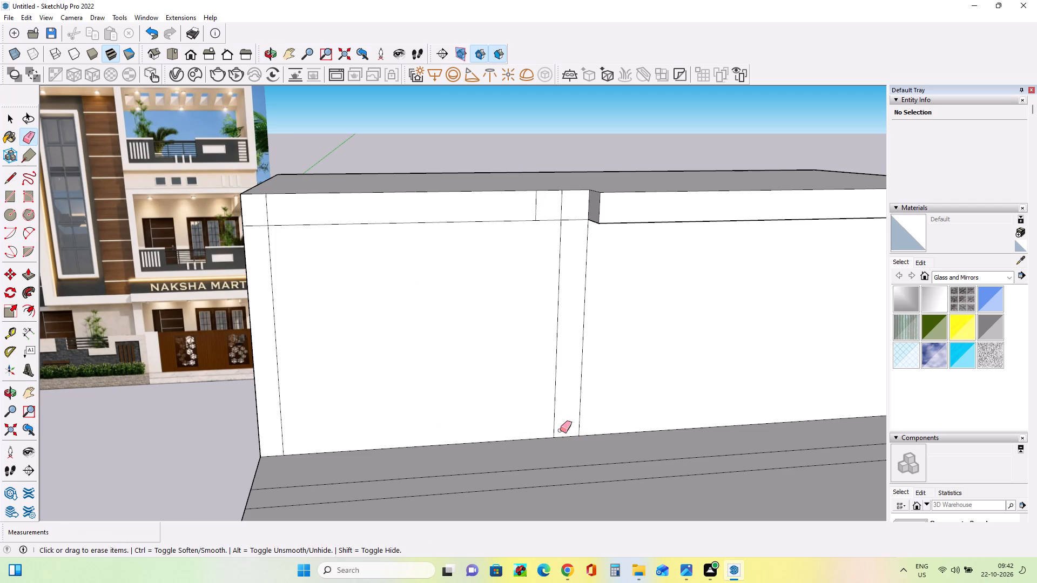
Push/Pull the left end of the projecting top band 1' 7 1/2" so it covers the top of the middle strip.
scroll(501, 424, down, 4)
middle_drag(573, 402, 600, 443)
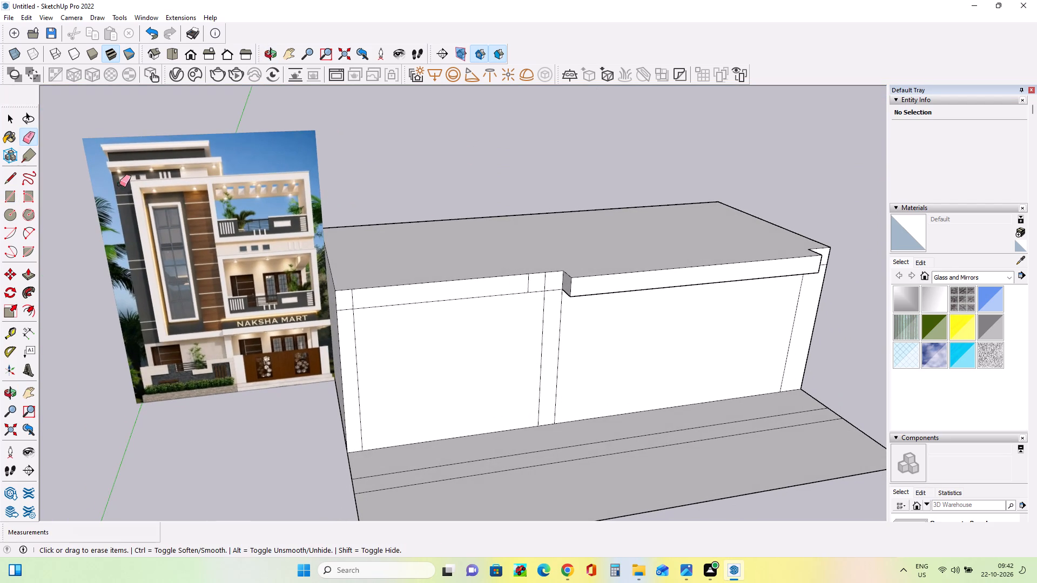
click(27, 273)
scroll(567, 275, up, 2)
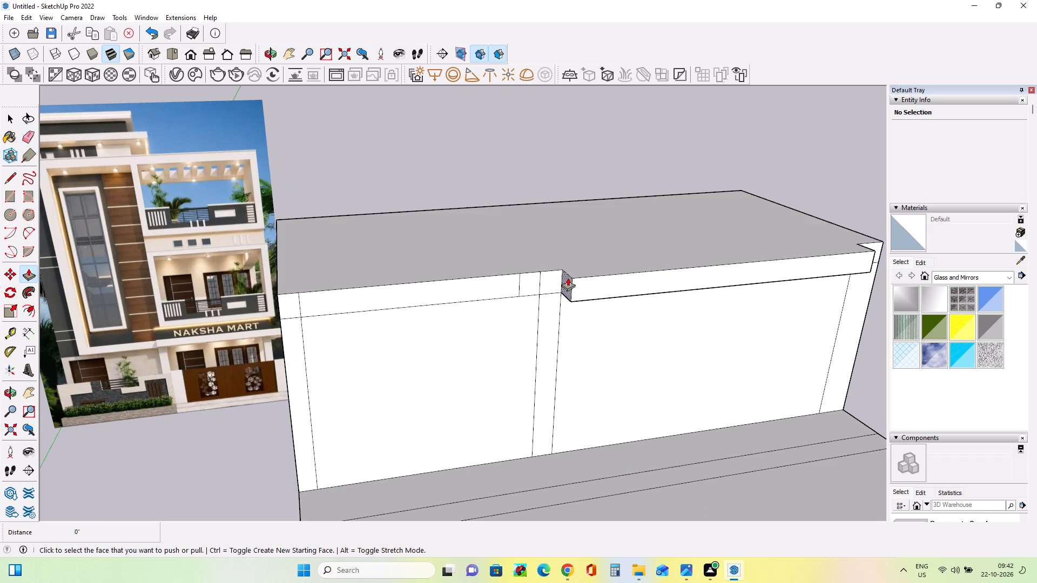
click(568, 280)
click(543, 283)
Push/Pull the right end of the projecting top band flush with the building's right side.
scroll(415, 334, up, 1)
middle_drag(414, 330, 420, 305)
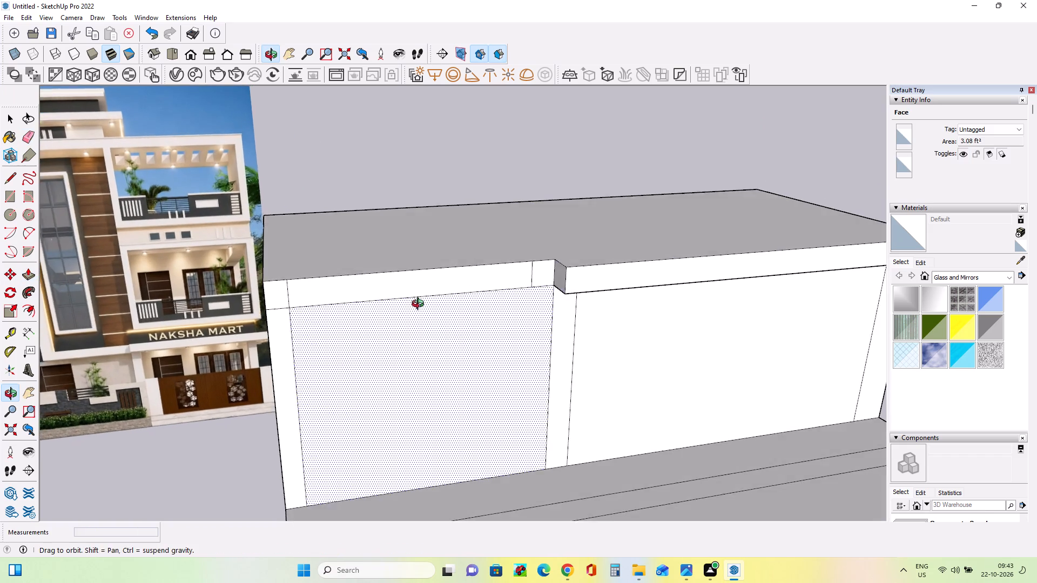
middle_drag(420, 305, 420, 304)
scroll(420, 304, down, 8)
middle_drag(652, 322, 279, 333)
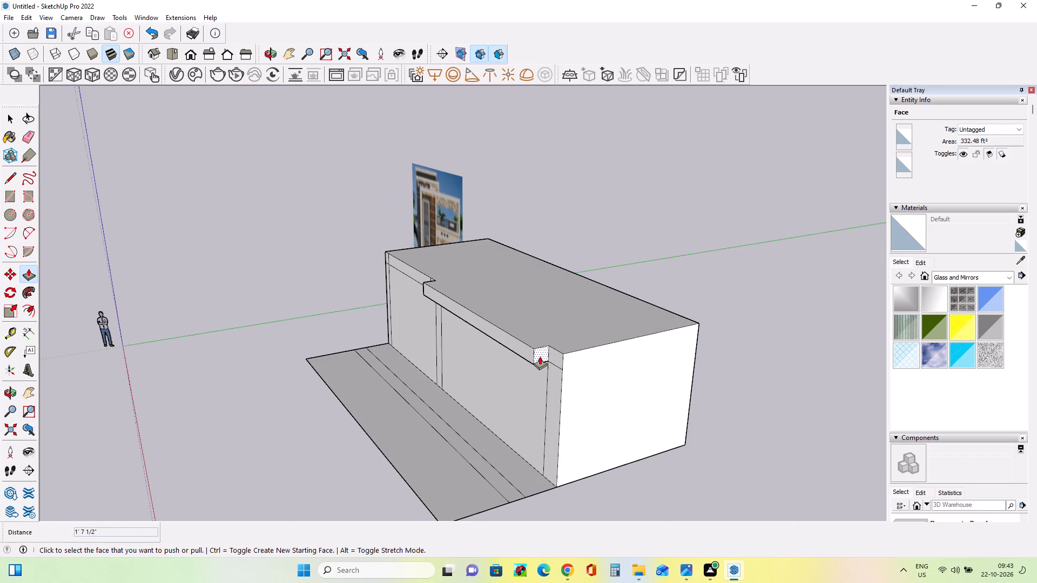
click(540, 356)
click(563, 361)
middle_drag(522, 402, 629, 395)
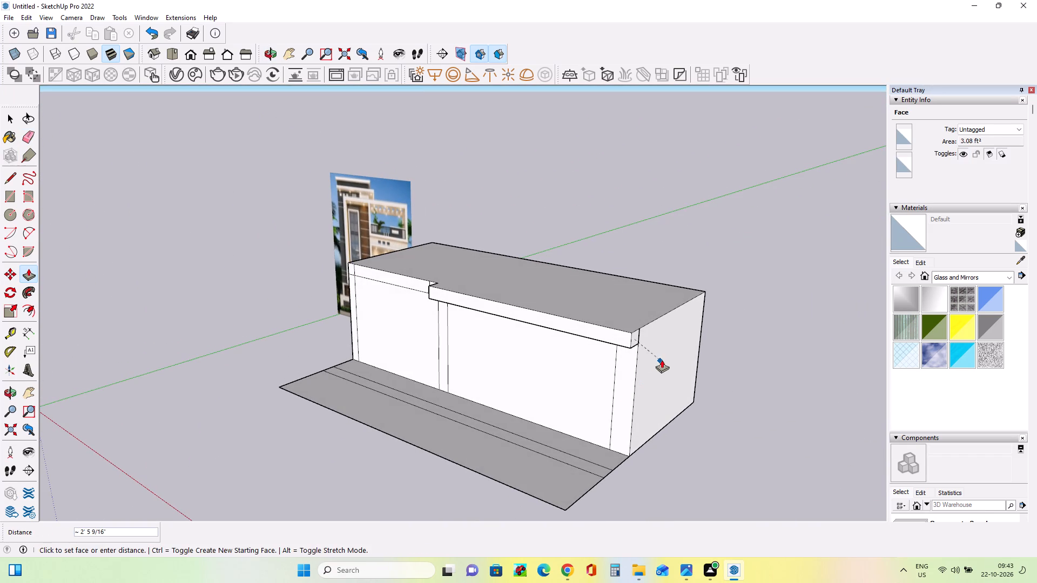
click(662, 360)
Push/Pull the middle vertical strip outward about 1' 6" to form a column under the projecting band.
middle_drag(475, 426, 672, 401)
scroll(657, 368, up, 2)
middle_drag(591, 383, 635, 372)
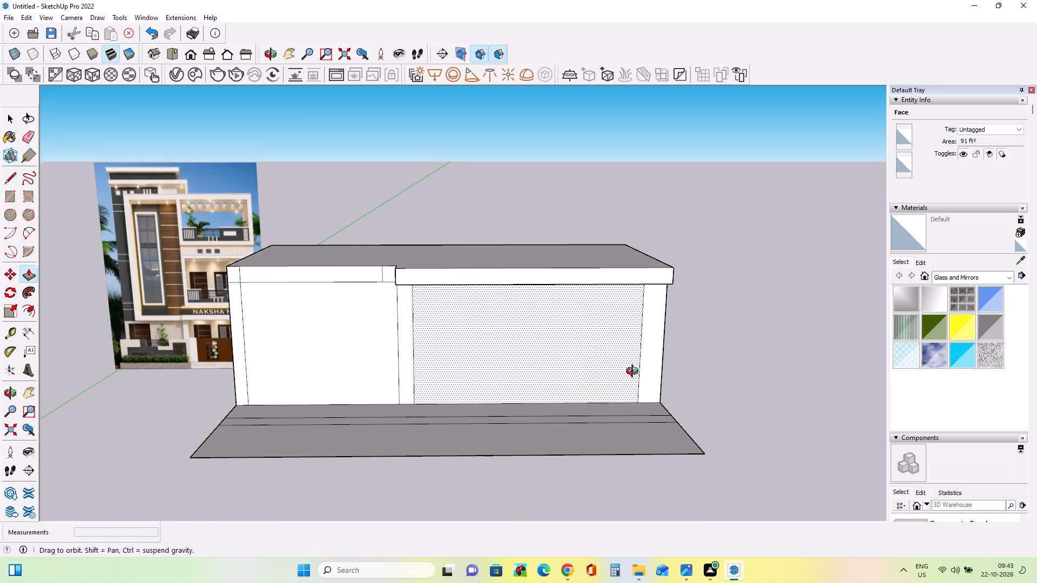
middle_drag(635, 372, 720, 360)
click(423, 342)
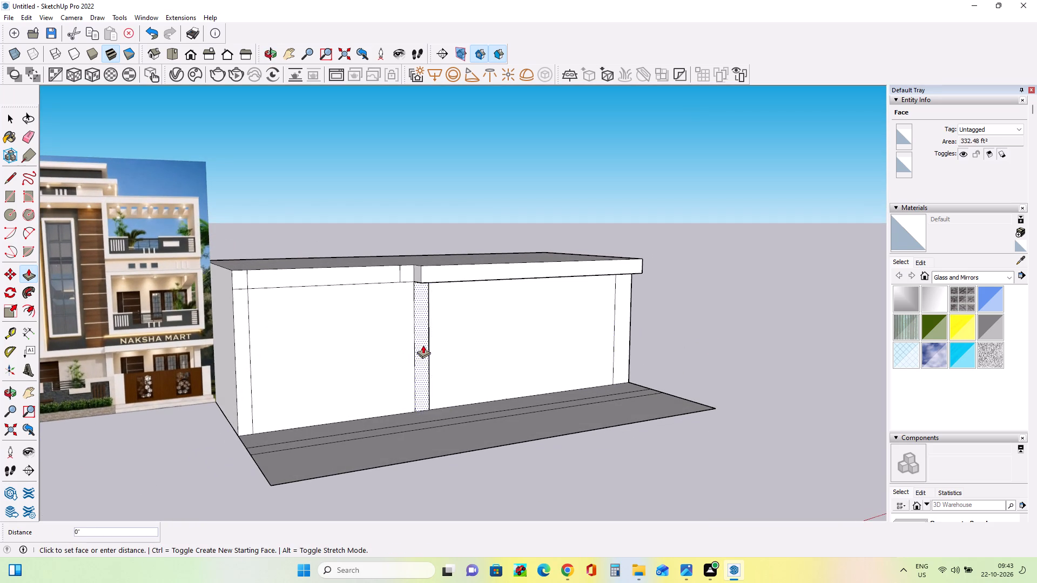
click(426, 352)
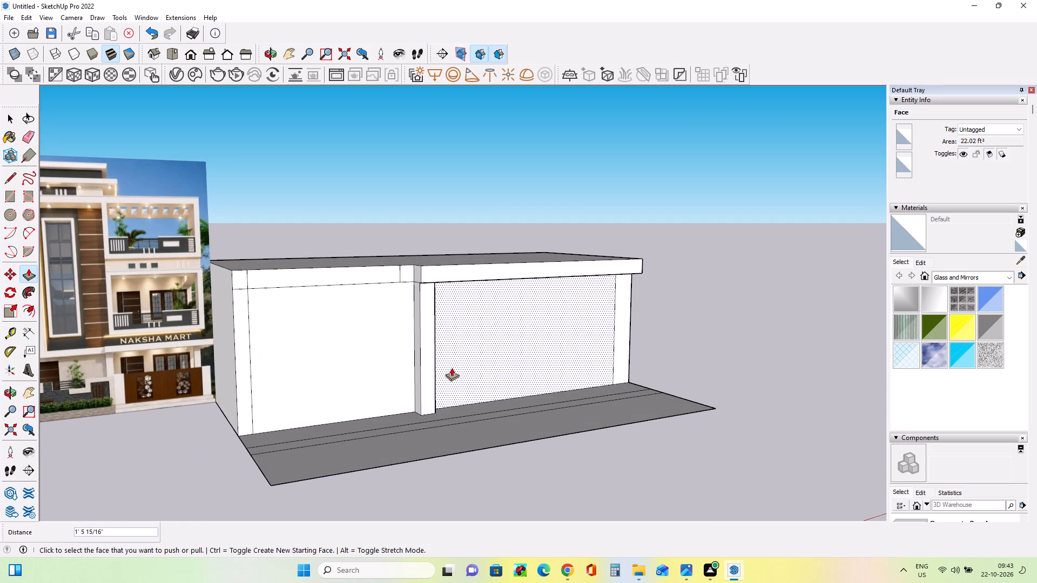
Push/Pull the projecting band's front face outward about 7' 5" to form a deep canopy.
middle_drag(472, 385, 475, 390)
middle_drag(481, 282, 550, 417)
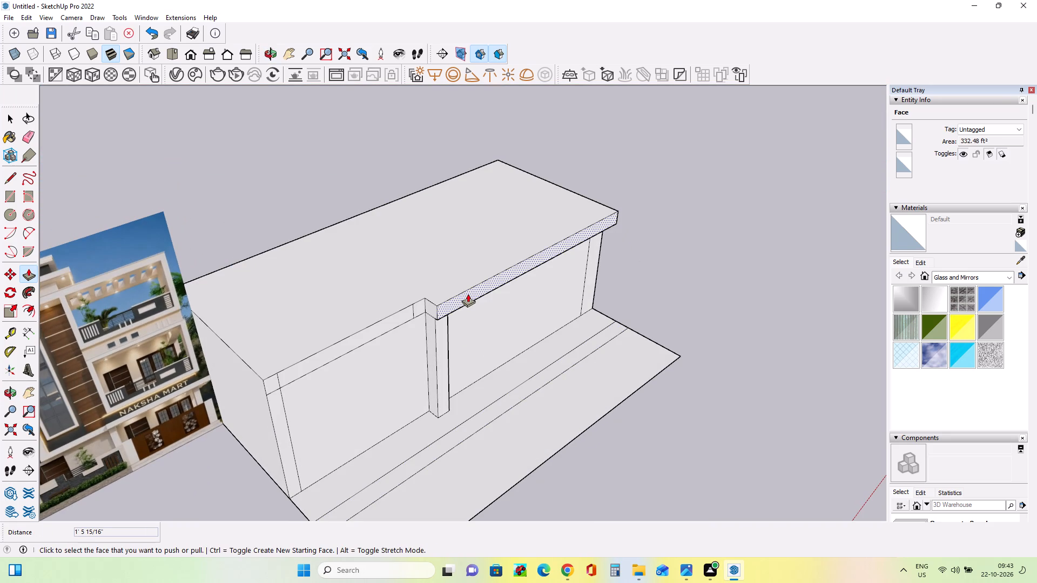
click(468, 294)
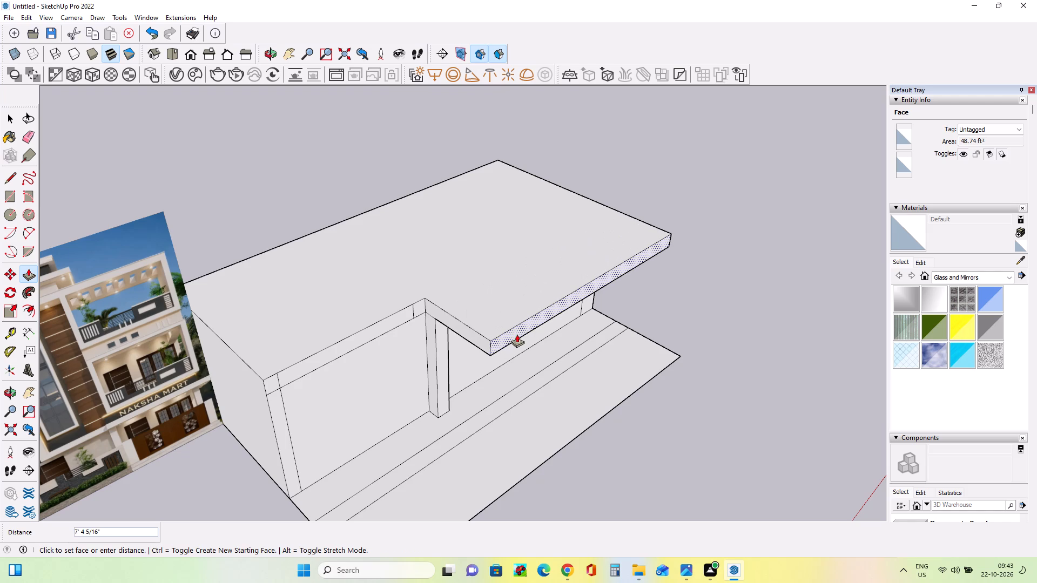
click(517, 334)
Push/Pull the right-end vertical strip outward 1' 7 1/2" to form the second column under the canopy.
middle_drag(494, 397, 398, 180)
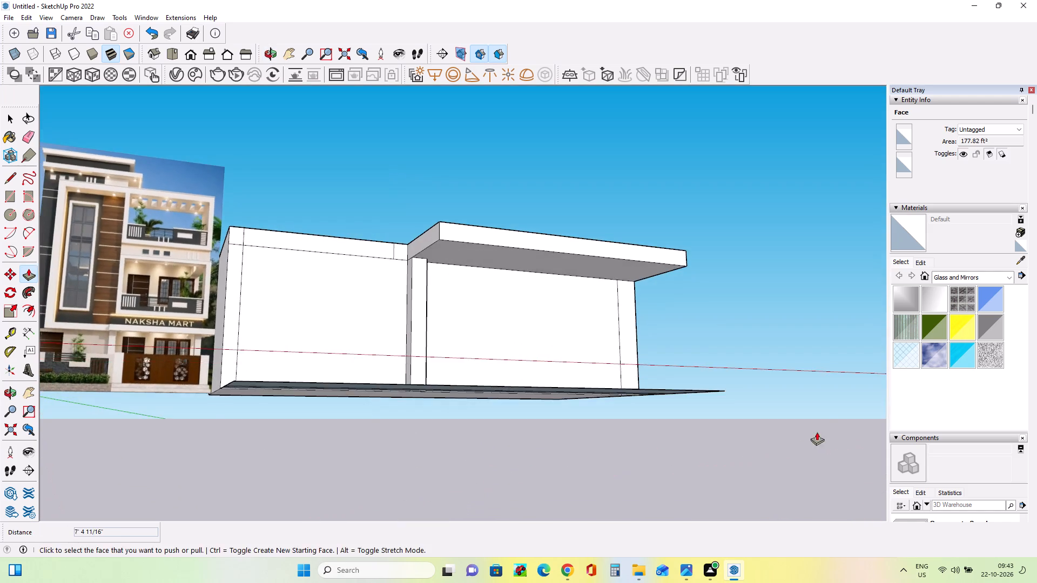
middle_drag(811, 433, 590, 478)
click(666, 365)
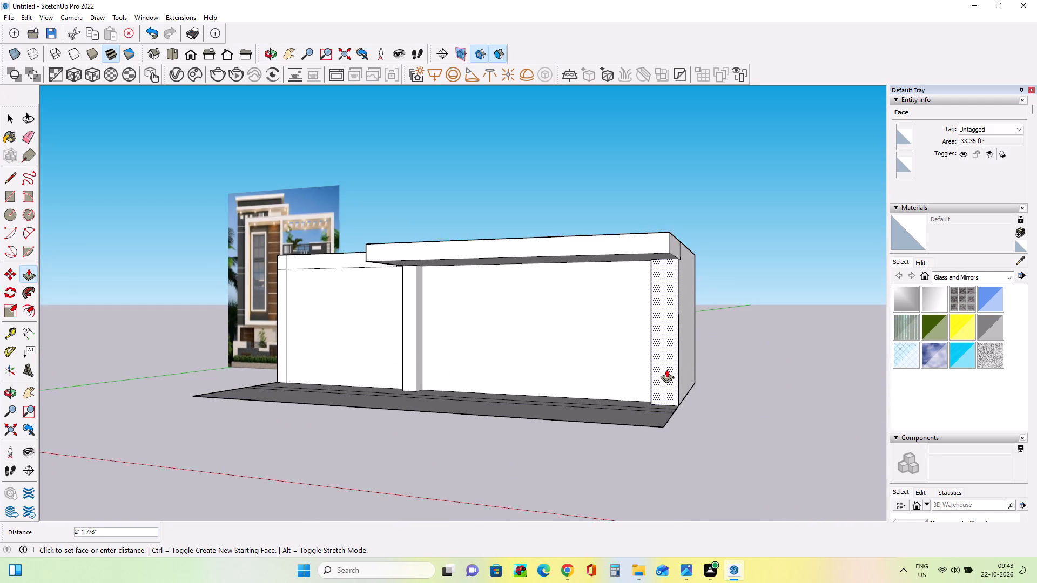
click(666, 369)
Push/Pull the roof's top face down about 2 7/8".
middle_drag(663, 416, 767, 538)
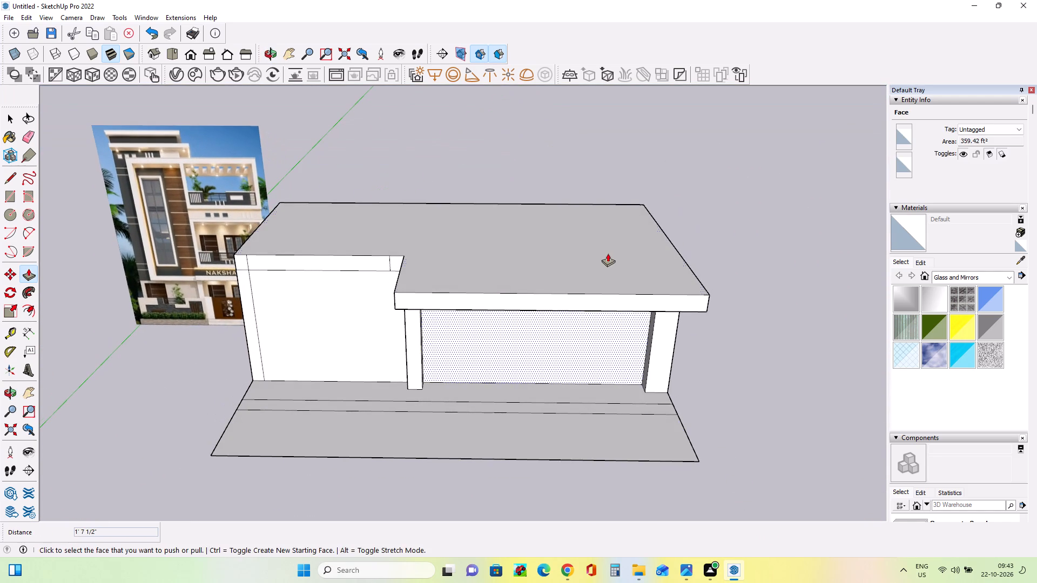
click(608, 253)
click(608, 255)
Examine the model's left bay and canopy against the ground floor and NAKSHA MART sign in the facade image.
middle_drag(590, 308, 631, 303)
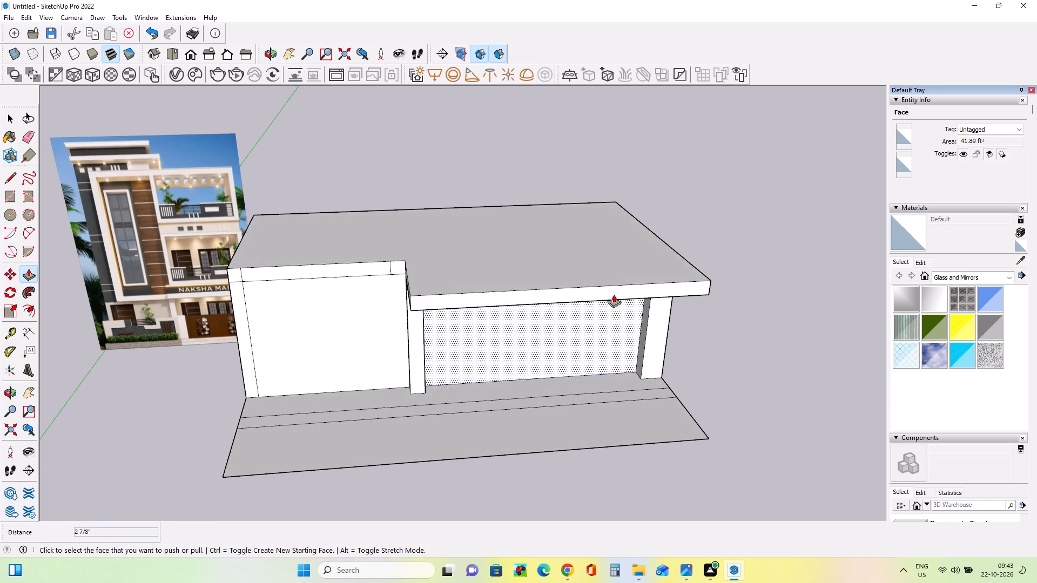
middle_drag(363, 271, 368, 291)
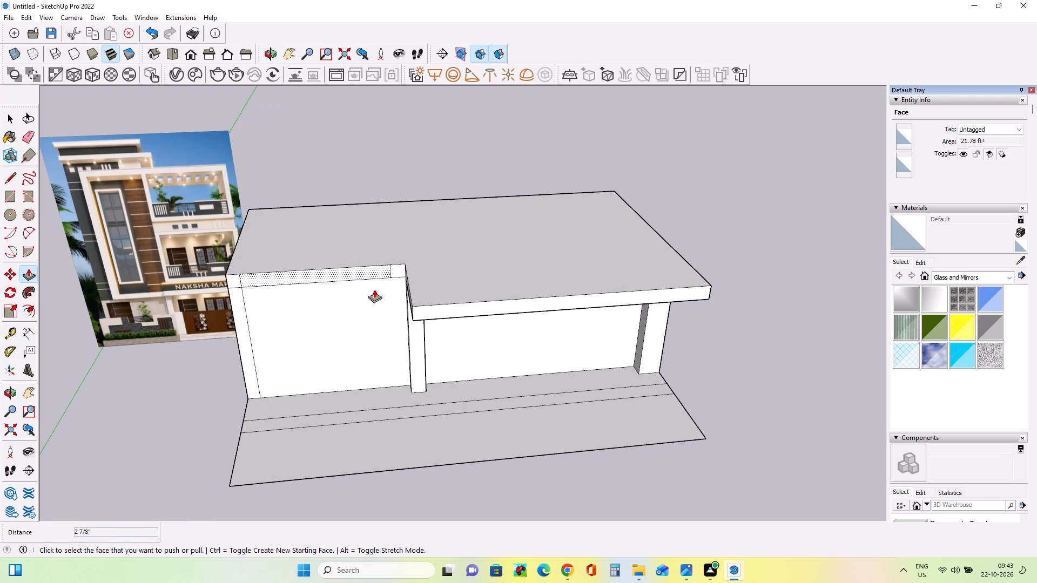
middle_drag(442, 239, 448, 245)
scroll(378, 262, up, 1)
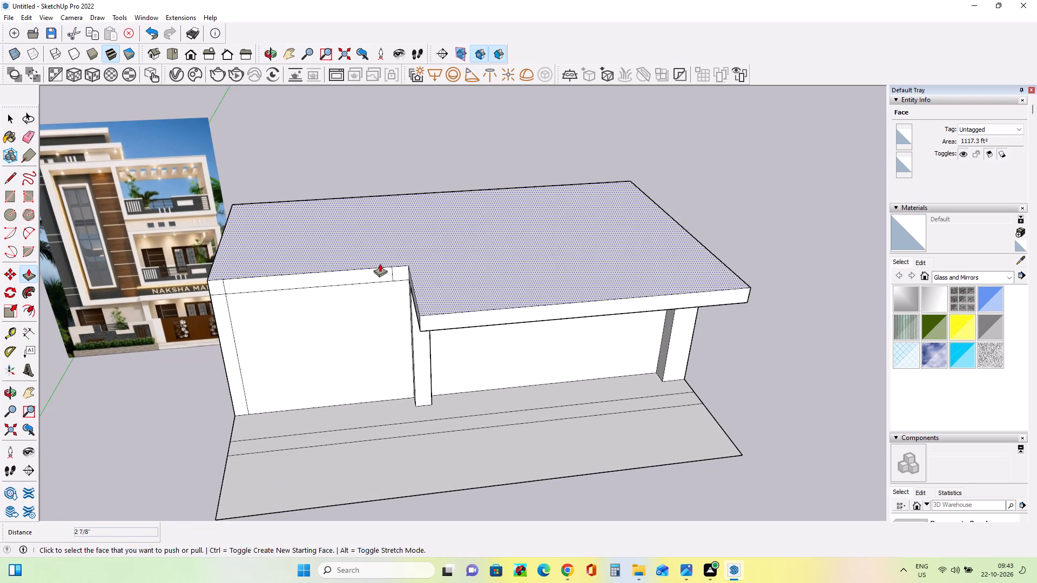
scroll(415, 273, down, 3)
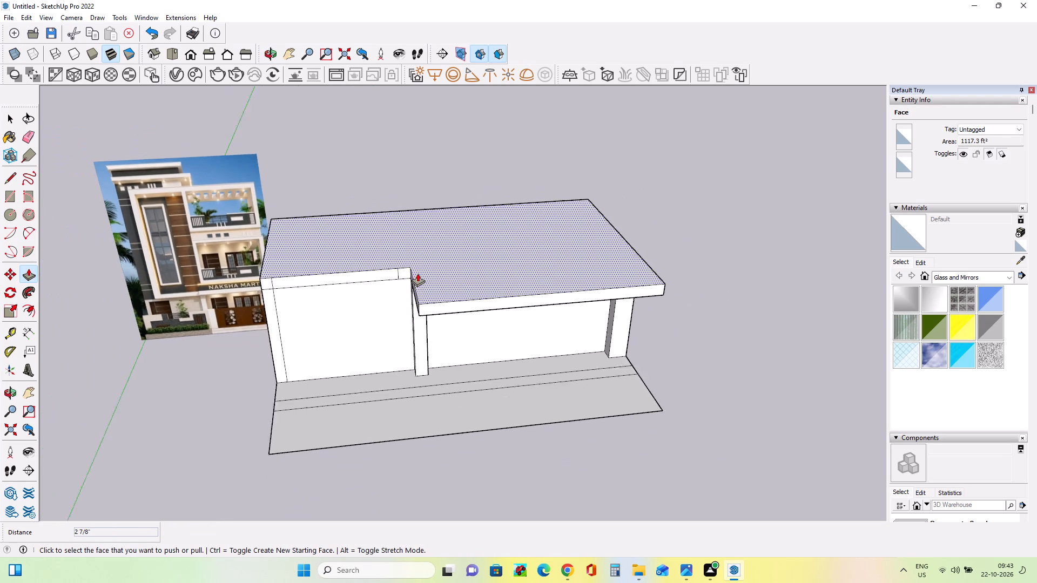
scroll(418, 273, down, 1)
middle_drag(453, 276, 455, 292)
scroll(289, 295, up, 3)
scroll(219, 304, up, 5)
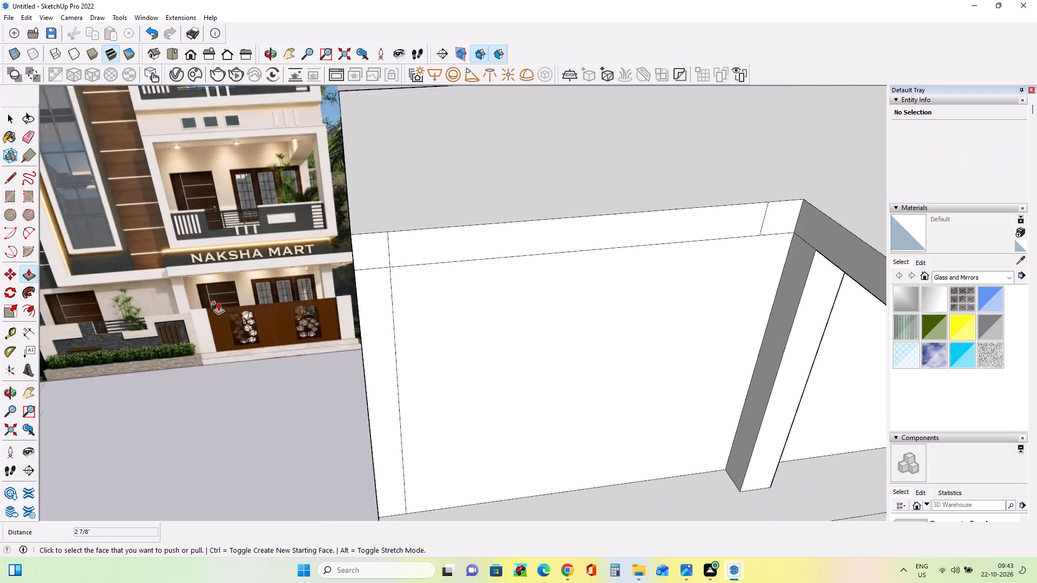
scroll(218, 302, up, 4)
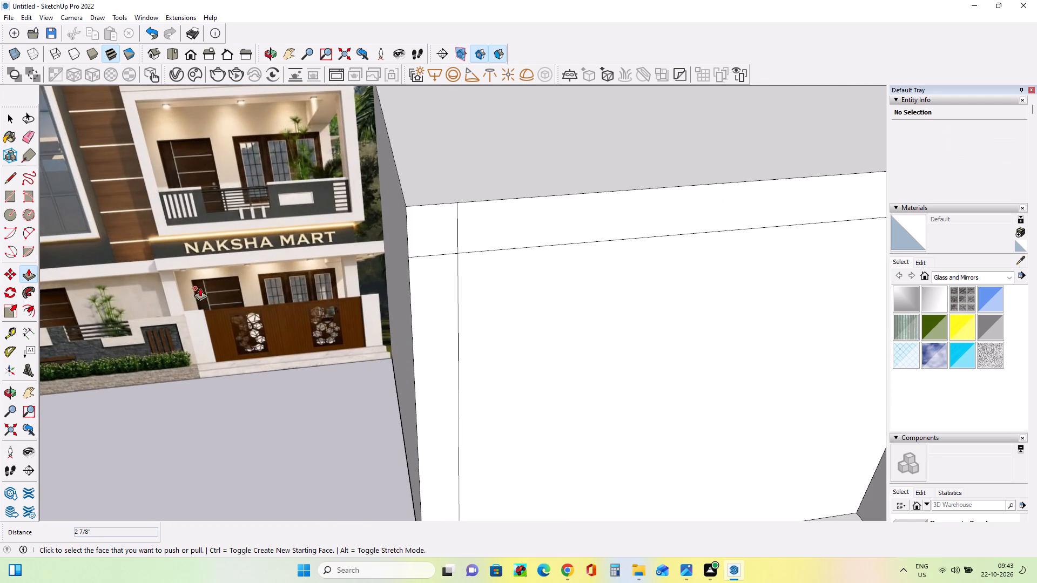
scroll(187, 283, down, 15)
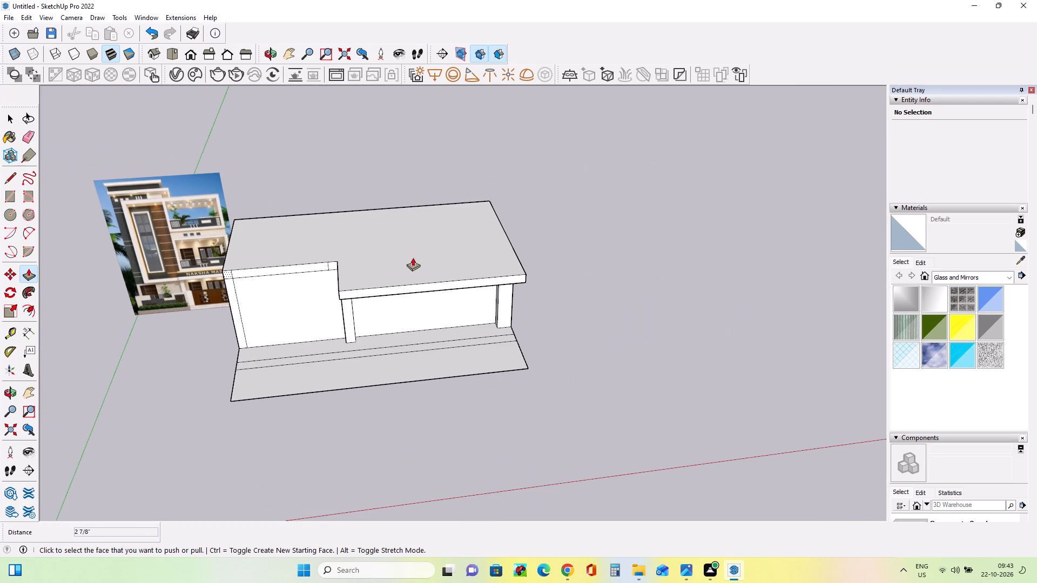
Draw a rectangle of about 28' 7" by 2' 7" on the roof along the canopy's front edge.
click(6, 196)
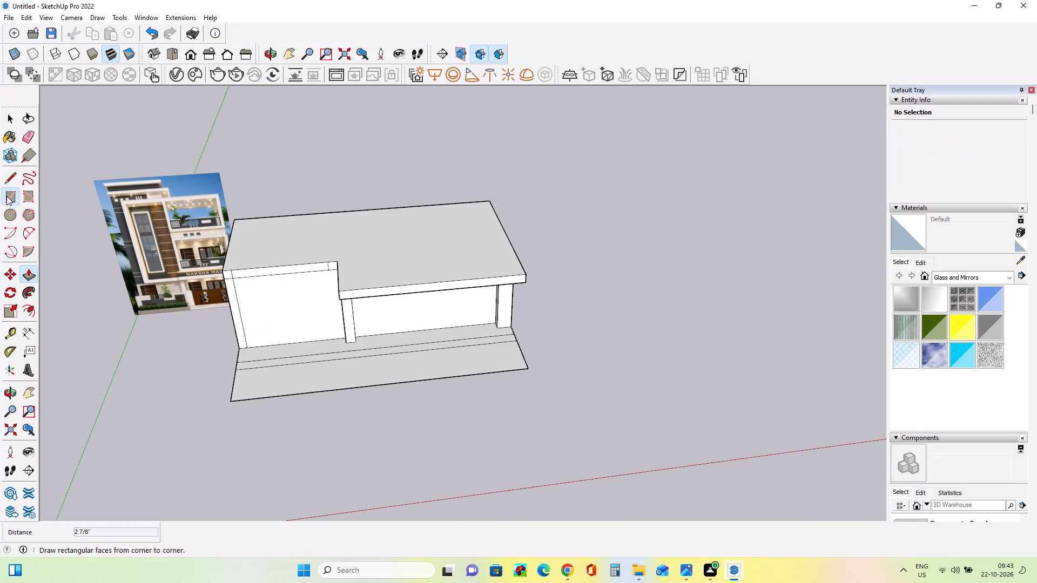
middle_drag(398, 289, 402, 314)
click(342, 300)
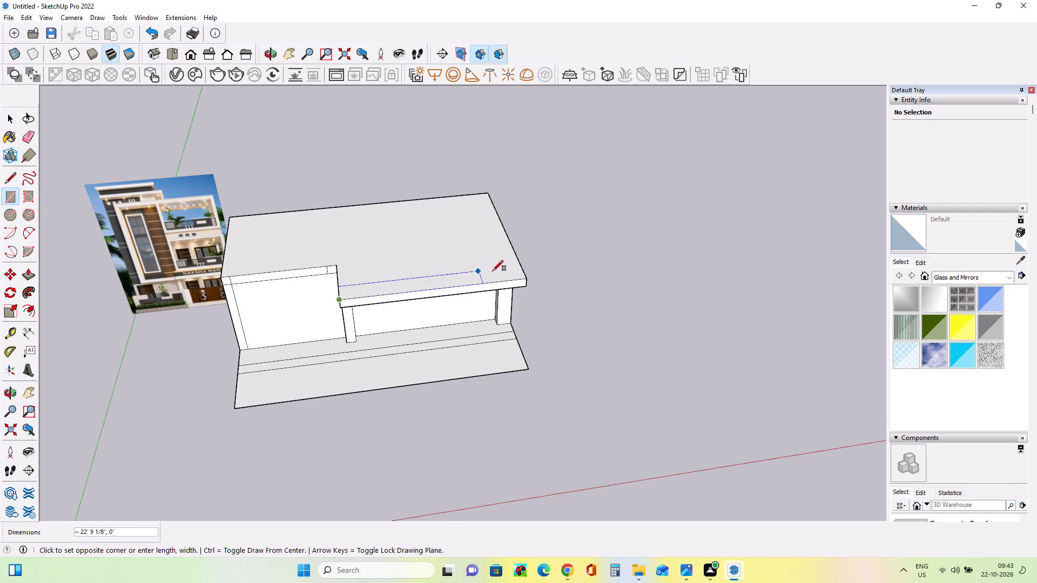
click(521, 270)
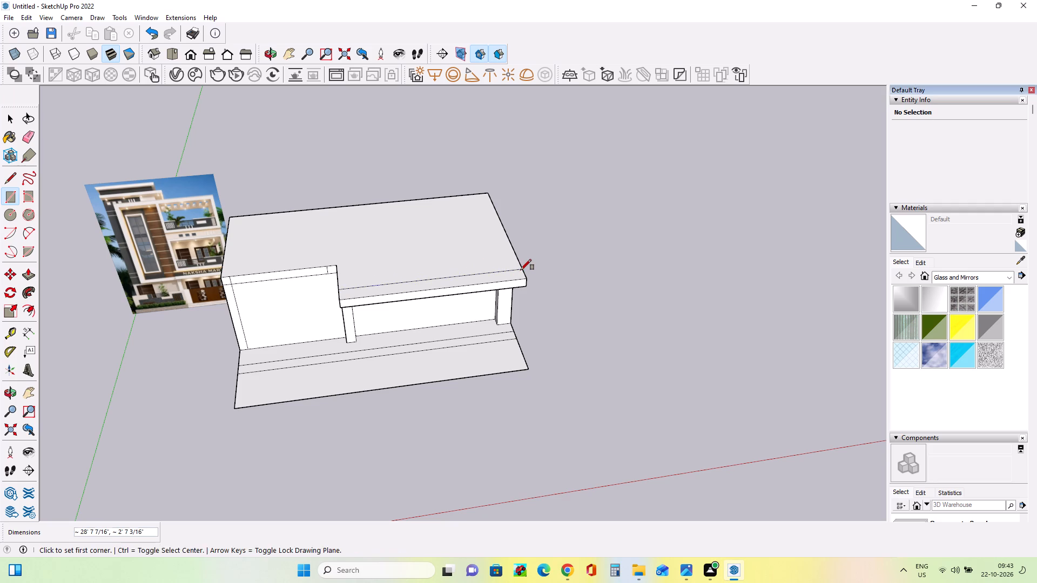
Draw a rectangle about 28' 7" wide on the roof behind the canopy, reaching from the inner canopy corner to the back edge.
middle_drag(450, 310, 490, 292)
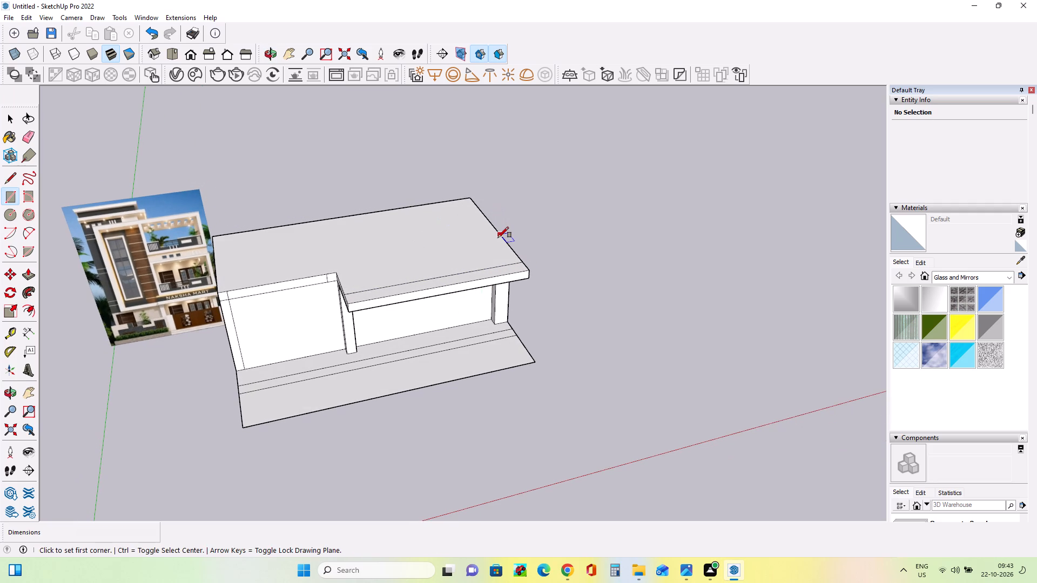
click(502, 240)
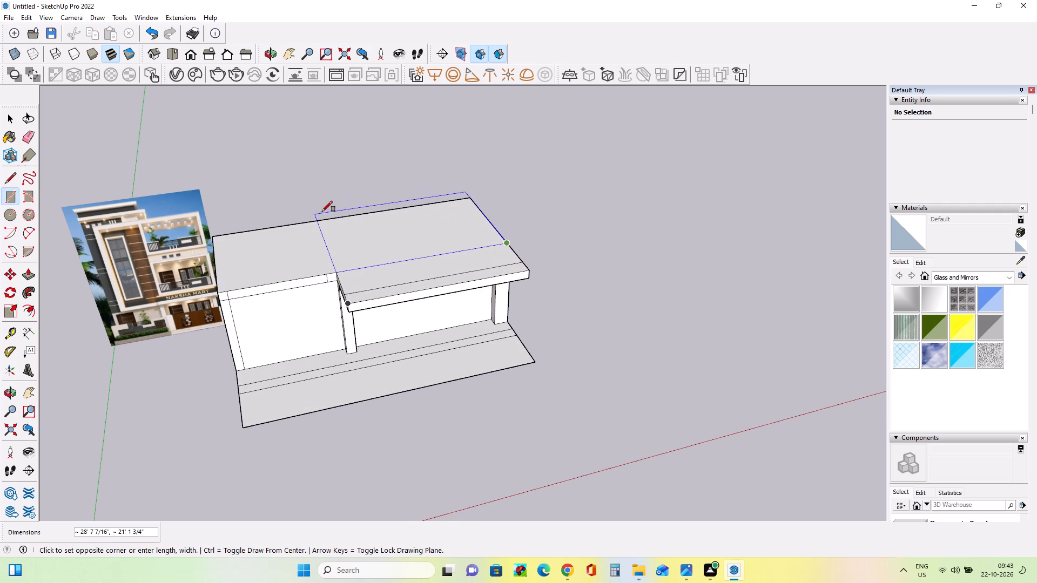
click(320, 220)
Push/Pull the rectangle behind the canopy up about 7' 7 1/2" to form the upper-floor block.
middle_drag(416, 225, 434, 231)
click(28, 274)
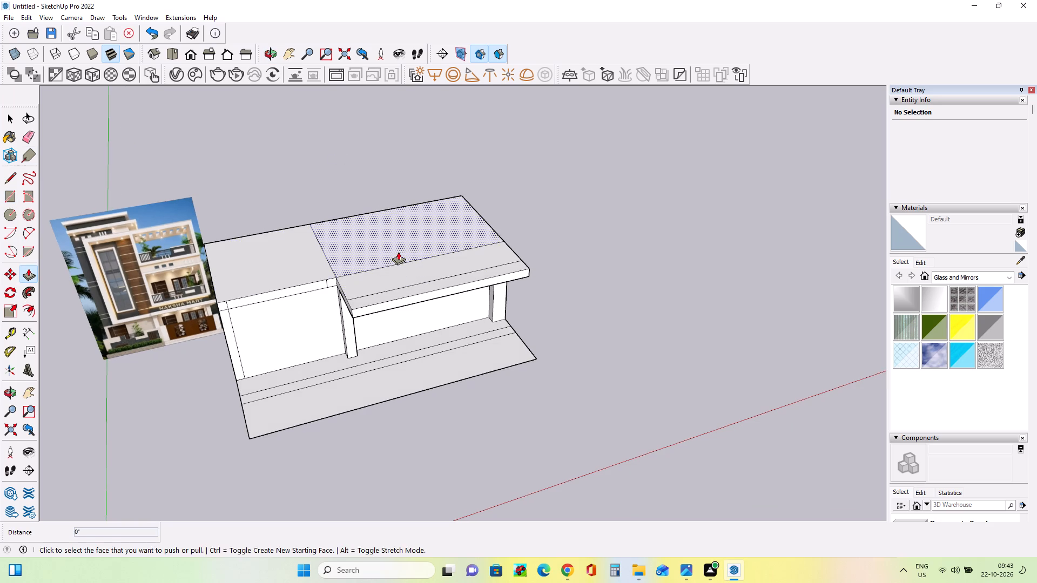
click(398, 252)
click(401, 209)
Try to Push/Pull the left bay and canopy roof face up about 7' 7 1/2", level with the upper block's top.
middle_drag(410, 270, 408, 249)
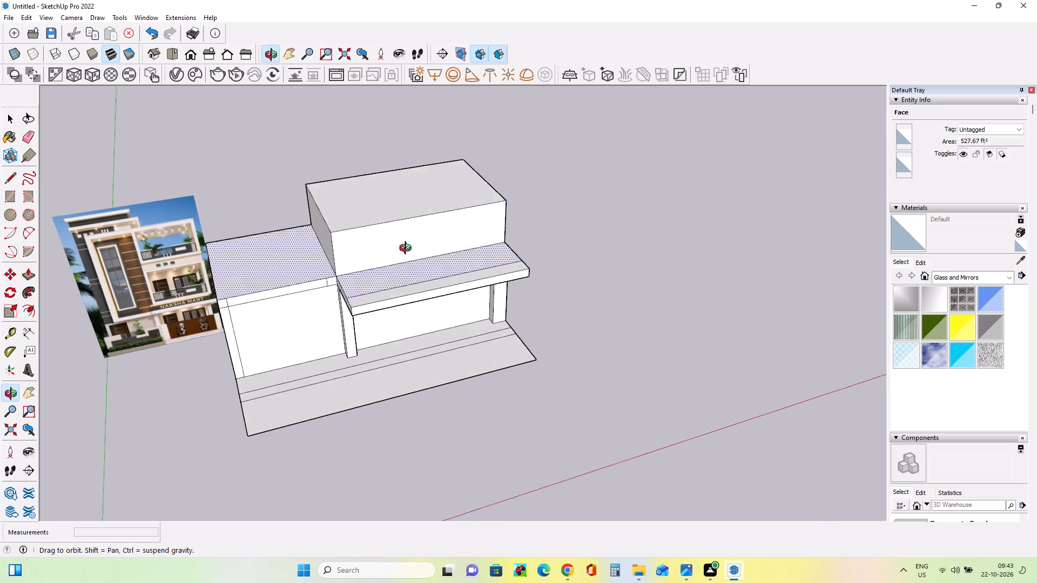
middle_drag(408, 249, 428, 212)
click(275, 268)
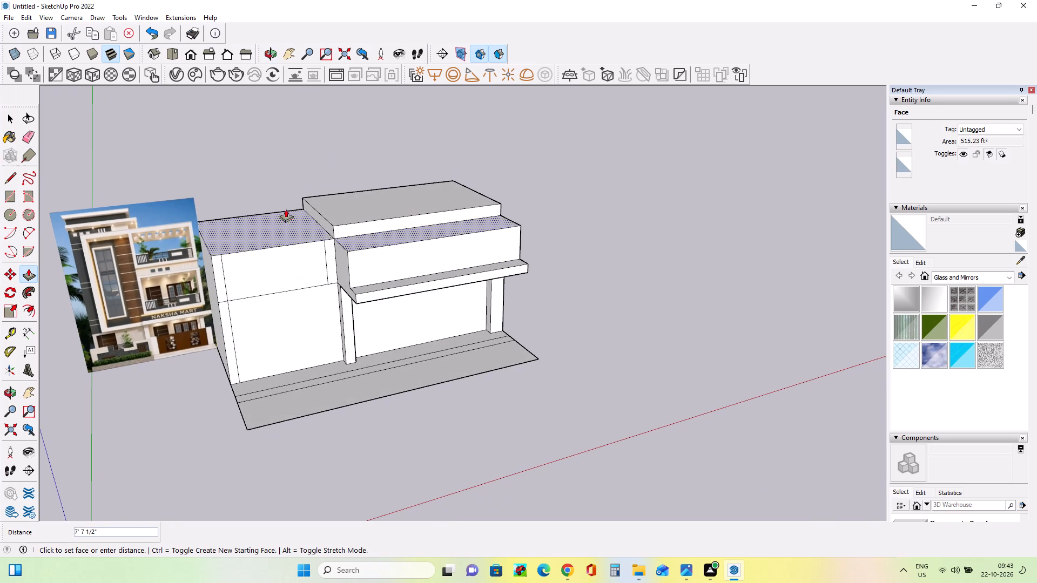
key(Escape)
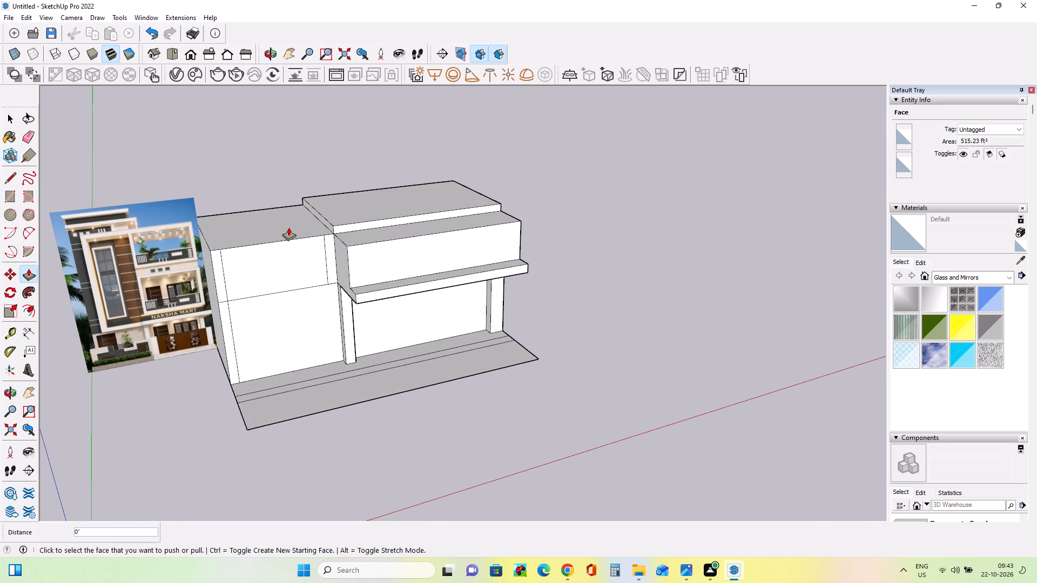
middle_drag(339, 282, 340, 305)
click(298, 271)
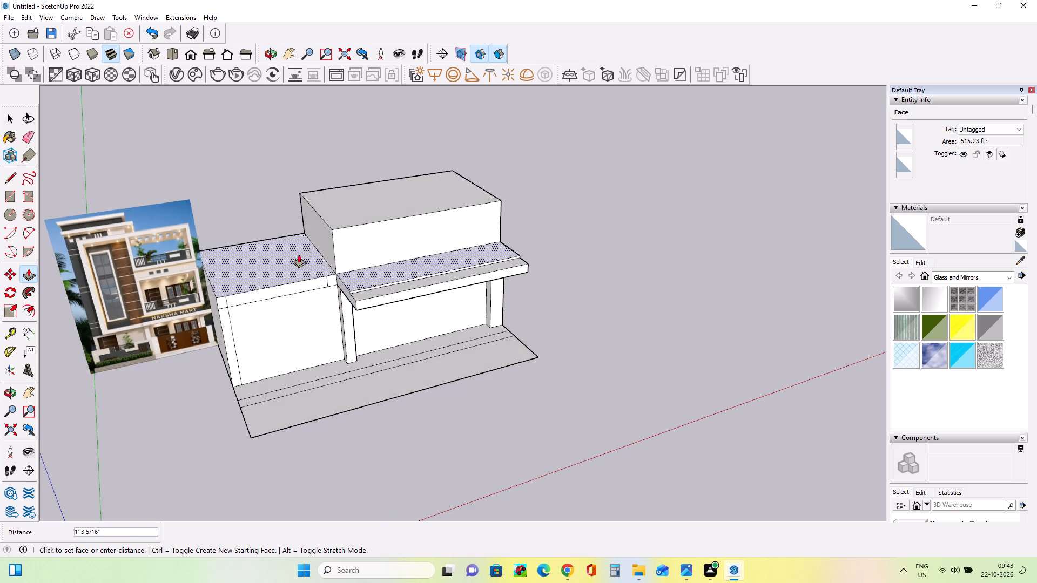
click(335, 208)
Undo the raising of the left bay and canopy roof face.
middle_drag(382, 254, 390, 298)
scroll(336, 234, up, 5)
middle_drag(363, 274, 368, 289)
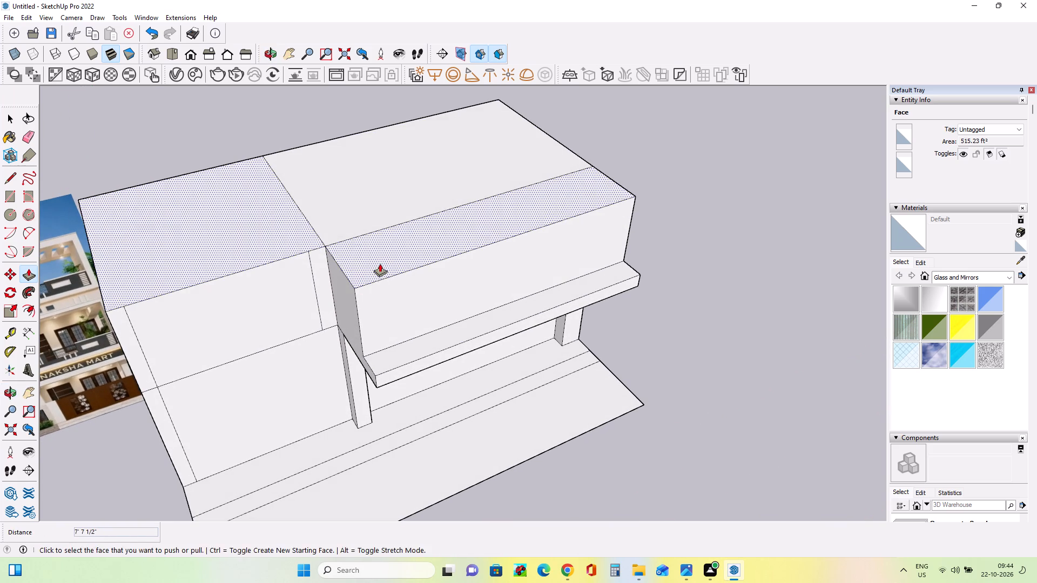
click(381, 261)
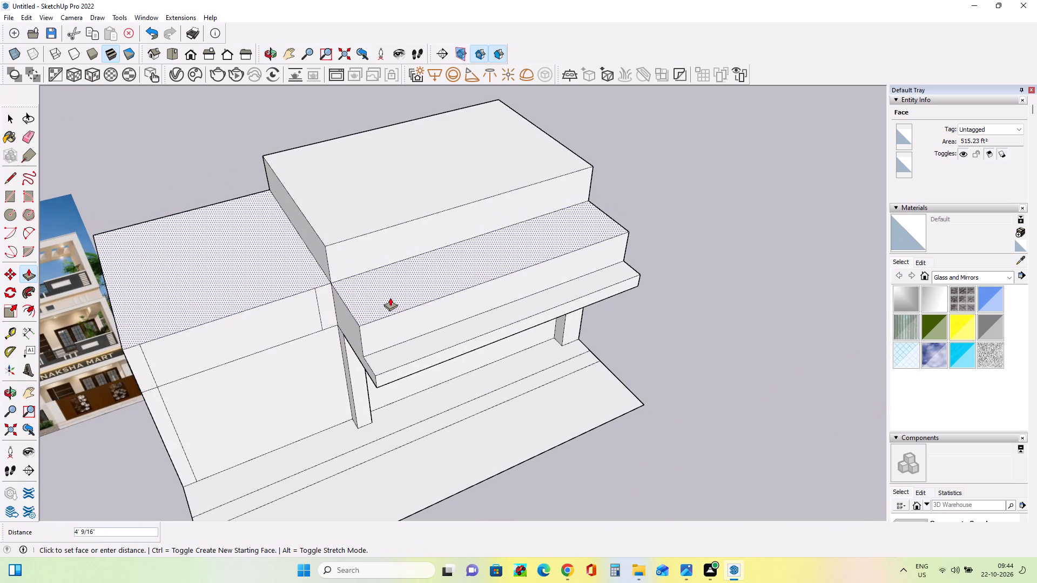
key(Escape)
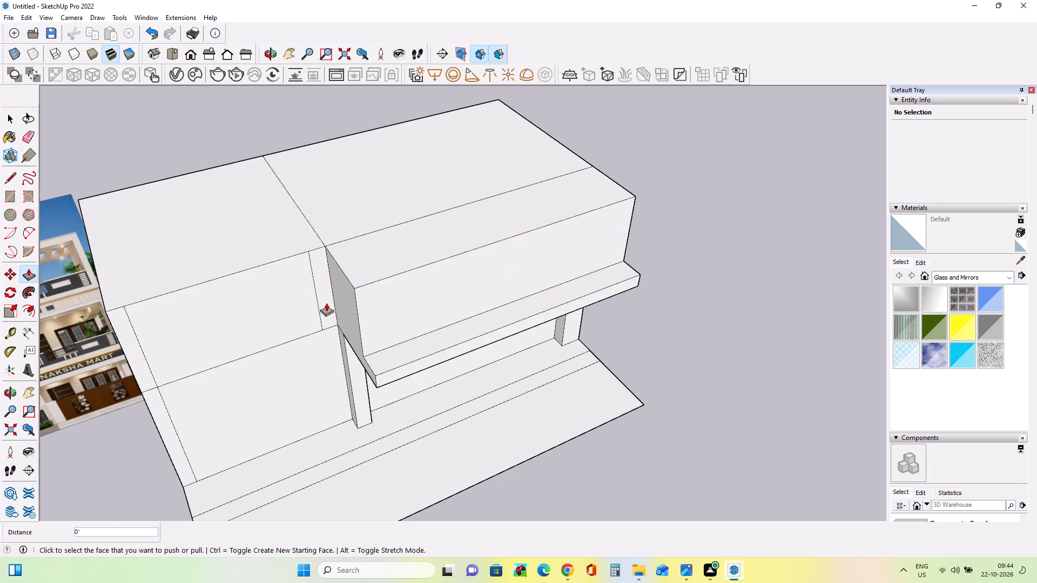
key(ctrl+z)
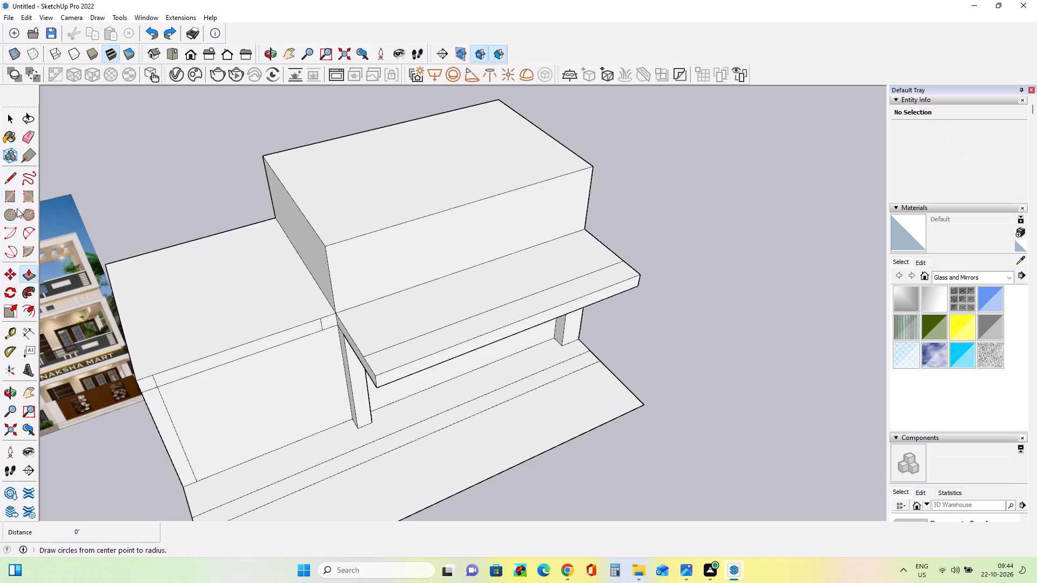
Draw lines of about 18' 5 1/4" along the upper block's left base edge and 9' 2 3/8" along the canopy's left edge.
click(12, 181)
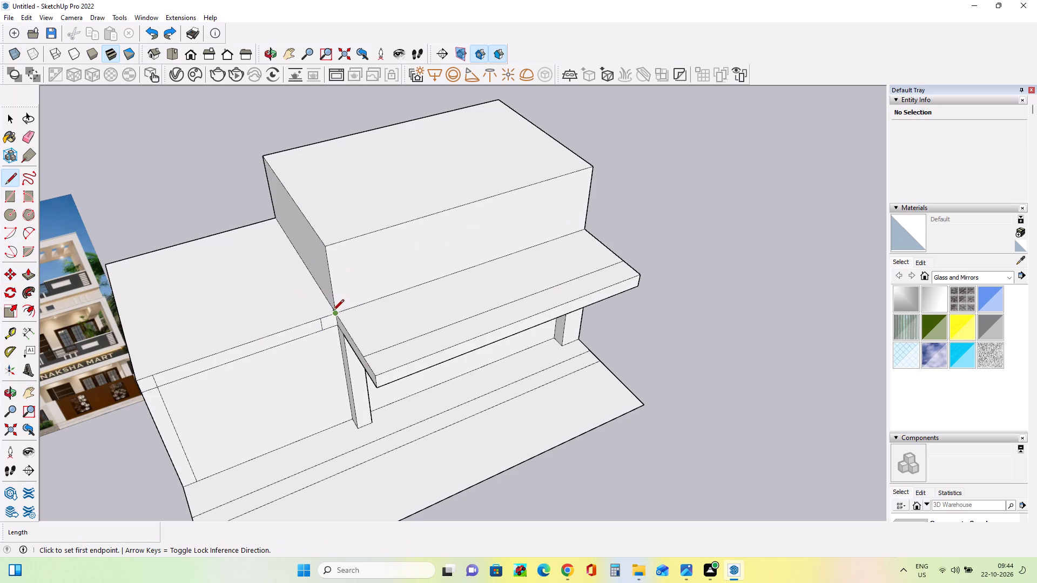
click(334, 314)
click(275, 216)
middle_drag(362, 321, 373, 347)
click(336, 322)
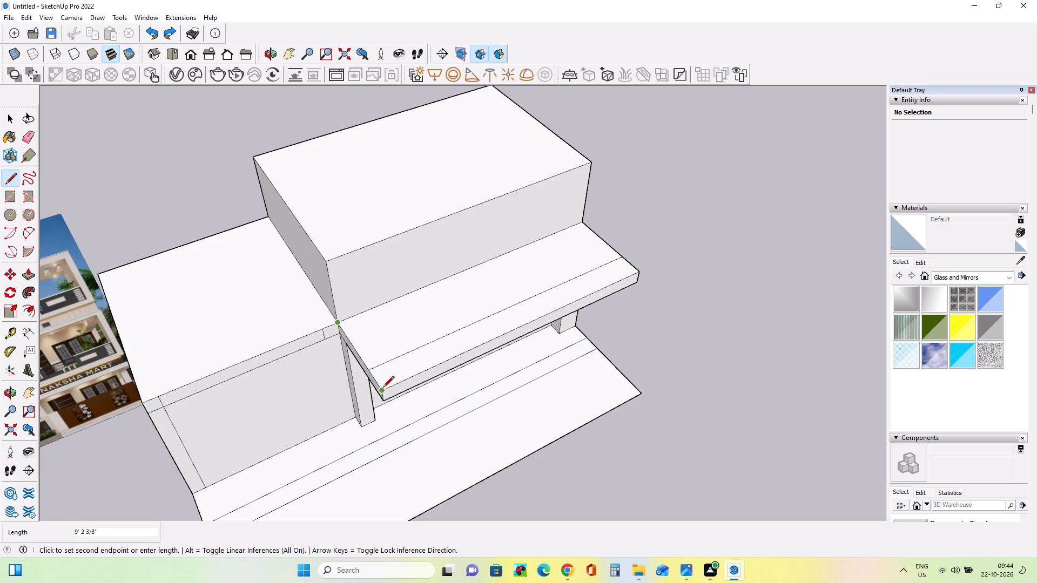
click(383, 388)
Push/Pull the strip along the canopy's front edge up about 2' 8 13/16" to form a parapet.
scroll(464, 371, down, 5)
middle_drag(464, 371, 449, 339)
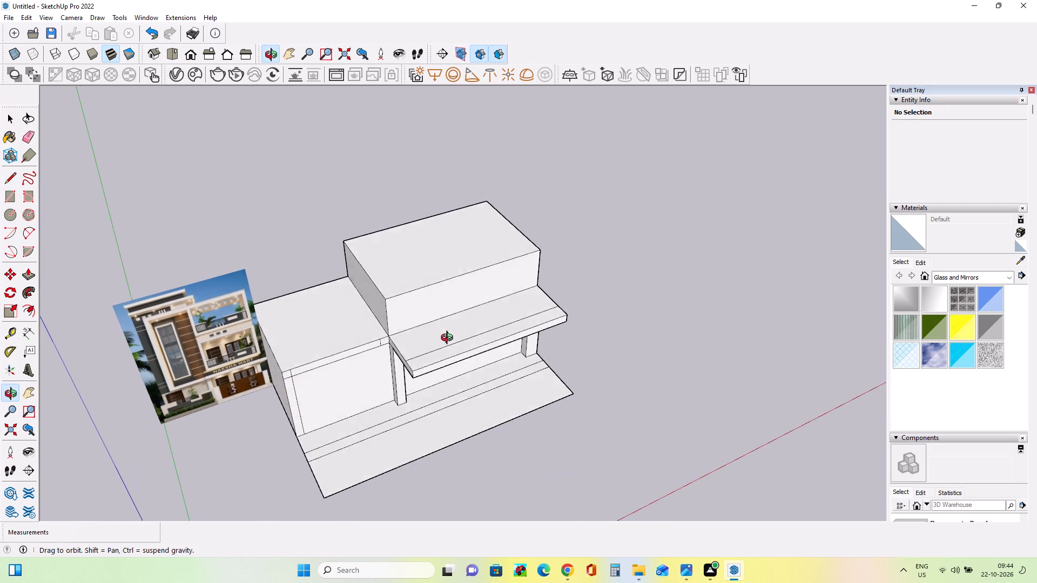
middle_drag(449, 339, 449, 338)
click(34, 270)
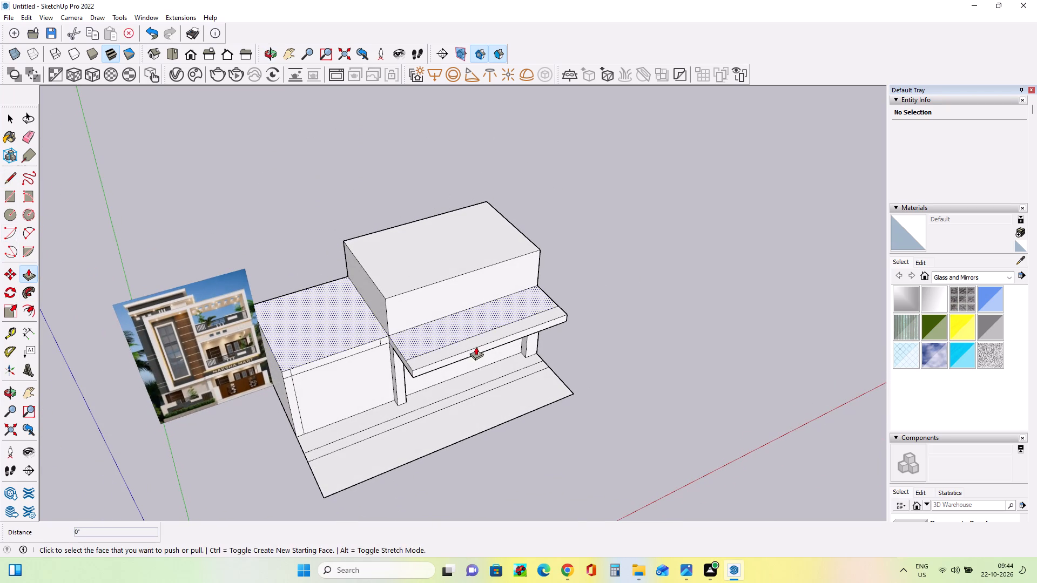
click(457, 344)
click(462, 331)
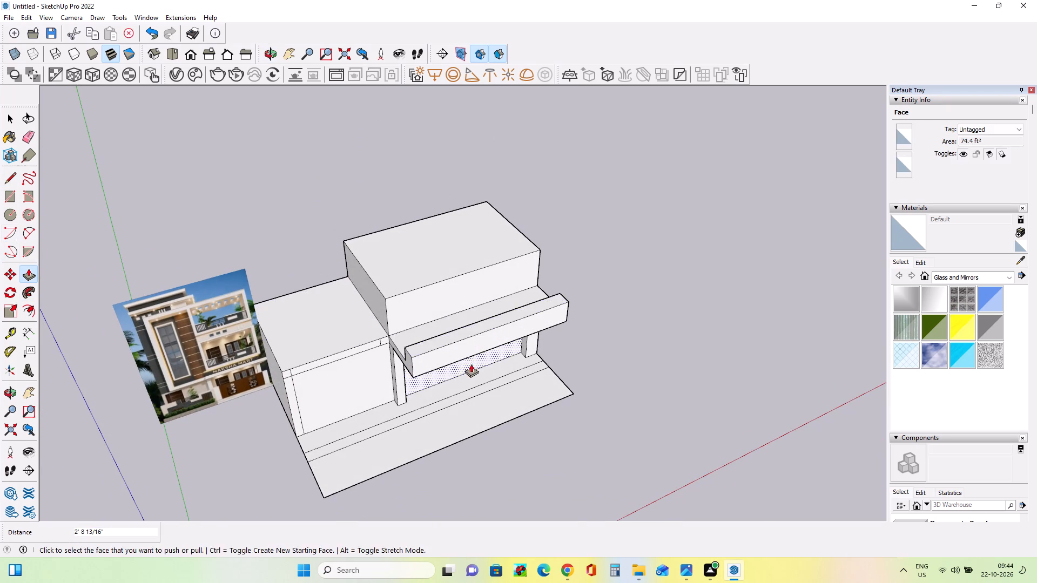
Examine the balcony and NAKSHA MART sign in the facade image against the model's canopy parapet.
middle_drag(471, 364, 460, 284)
scroll(452, 303, up, 3)
middle_drag(452, 313, 445, 313)
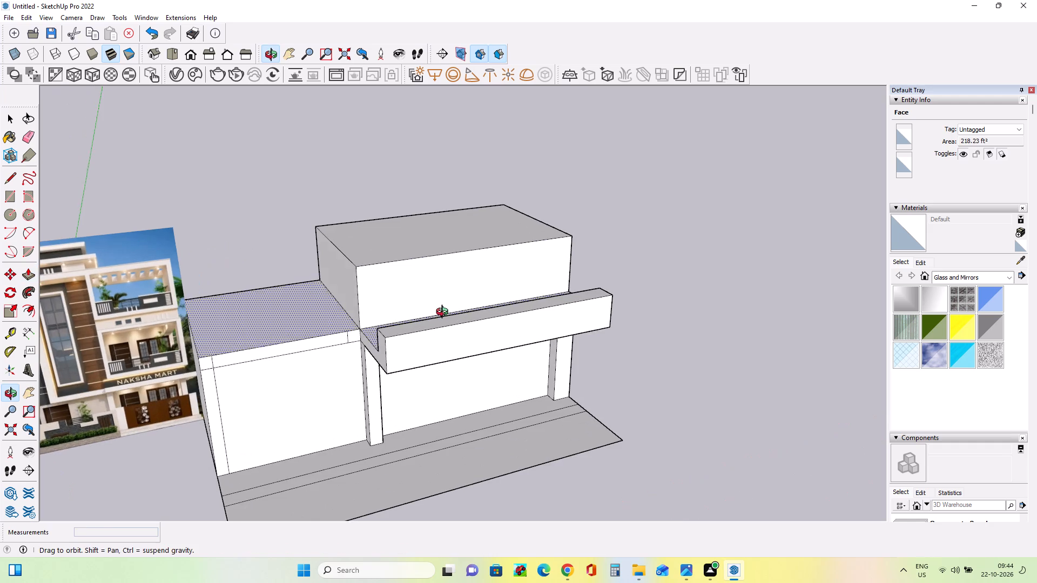
middle_drag(445, 313, 426, 316)
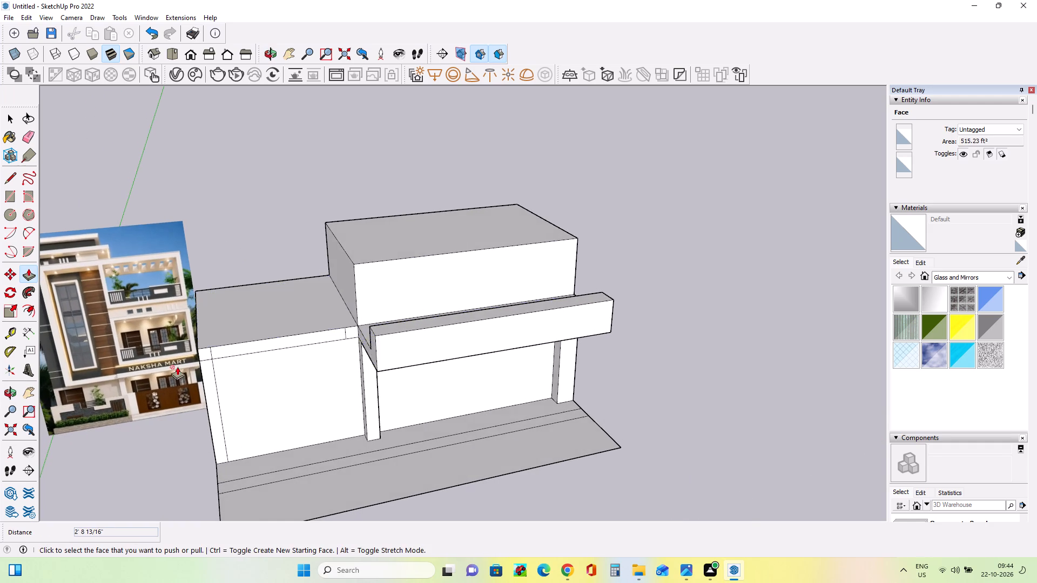
scroll(177, 367, up, 4)
middle_drag(194, 360, 204, 371)
scroll(76, 372, up, 7)
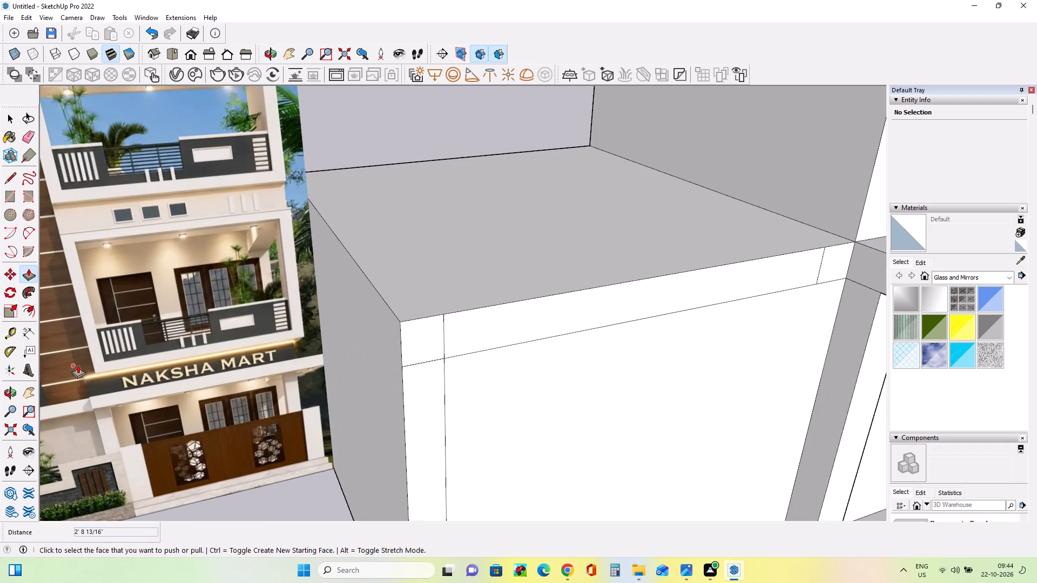
scroll(78, 365, down, 15)
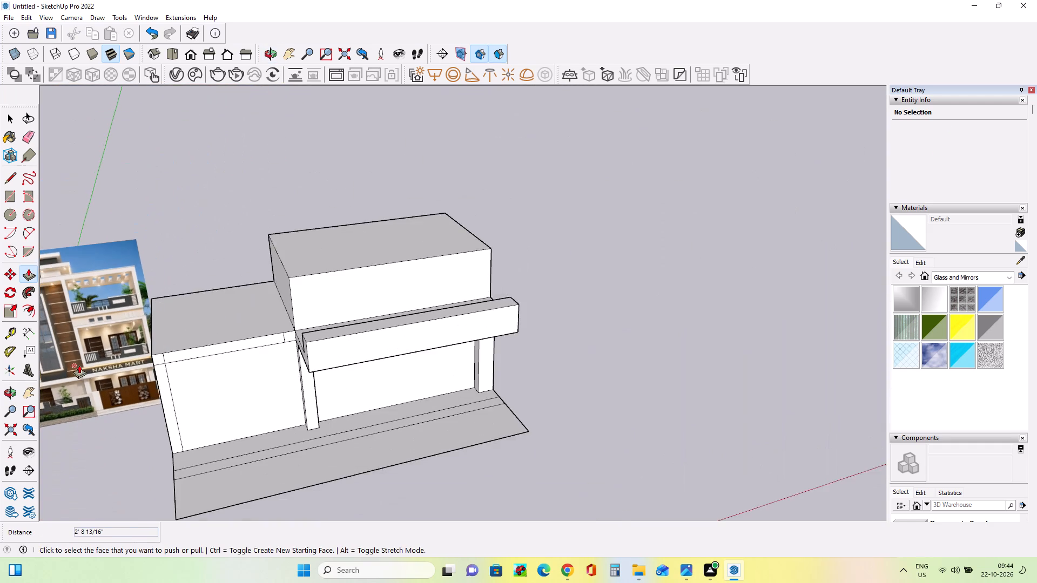
Push/Pull the canopy parapet's top face down about 6 1/16".
middle_drag(449, 331, 434, 351)
click(415, 316)
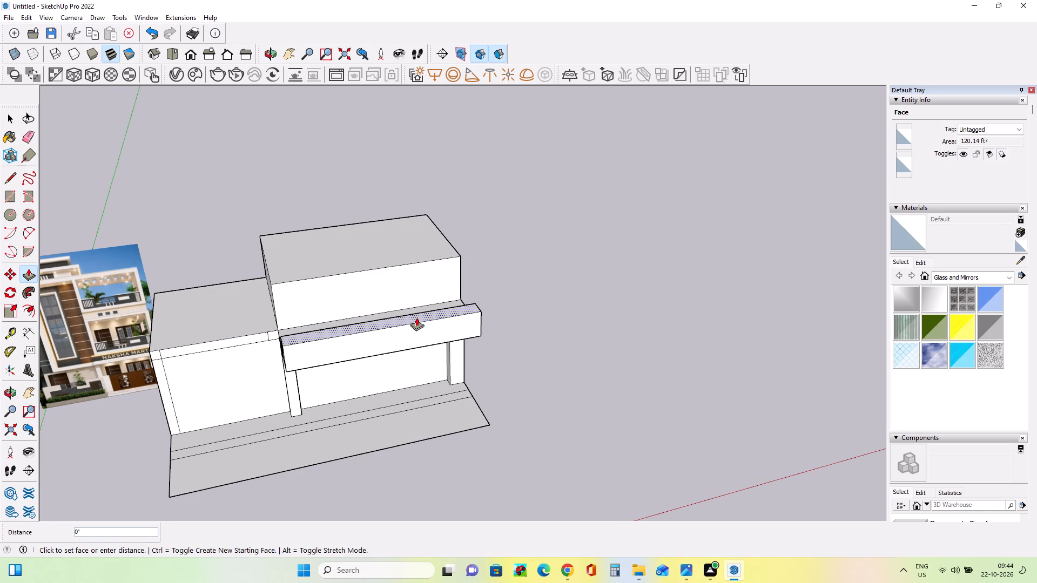
click(416, 317)
click(453, 320)
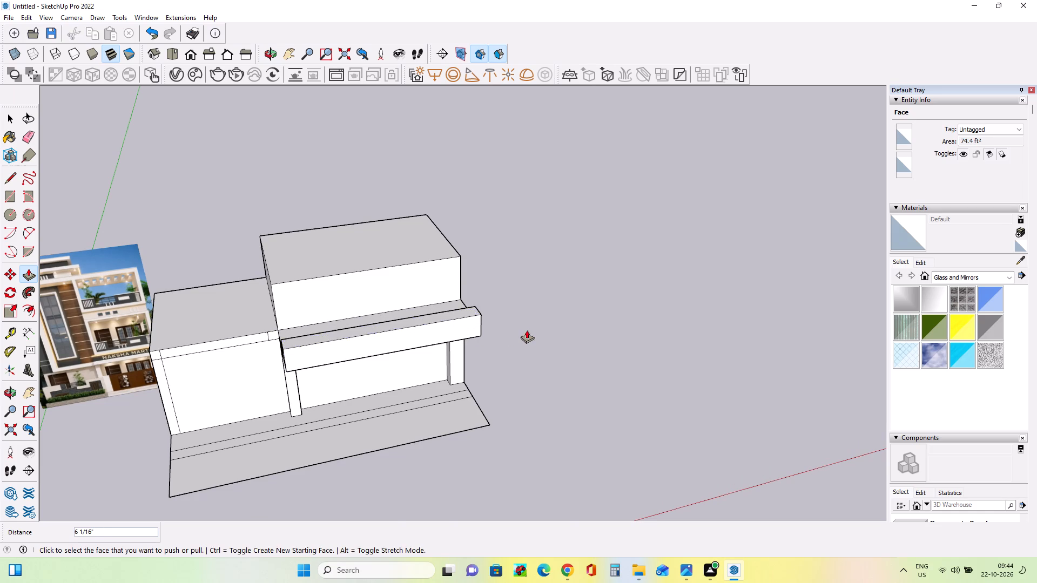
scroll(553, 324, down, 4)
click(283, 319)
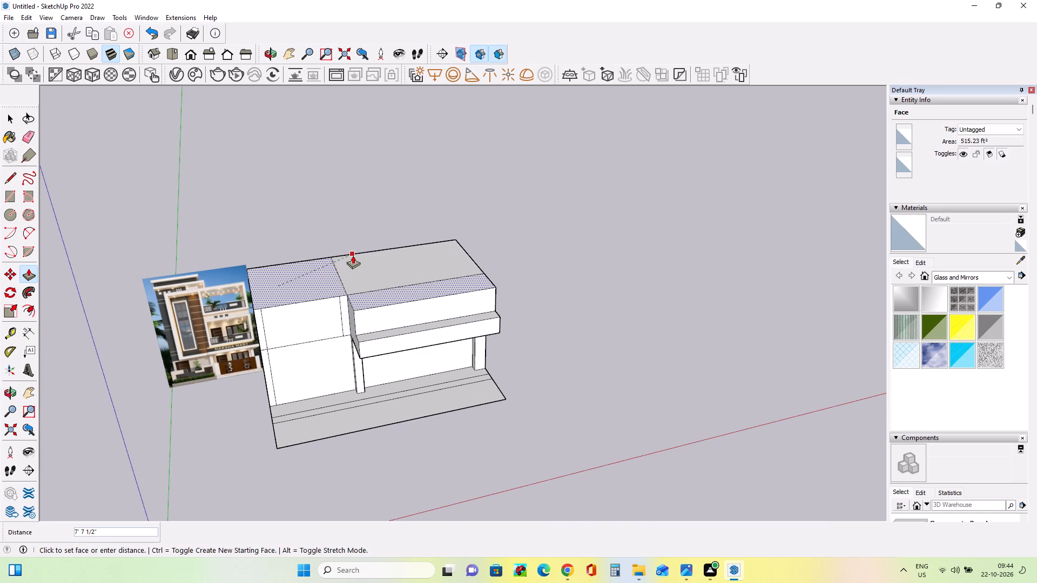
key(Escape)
Examine the junction between the left bay's roof, the upper block and the canopy parapet.
middle_drag(366, 292, 392, 266)
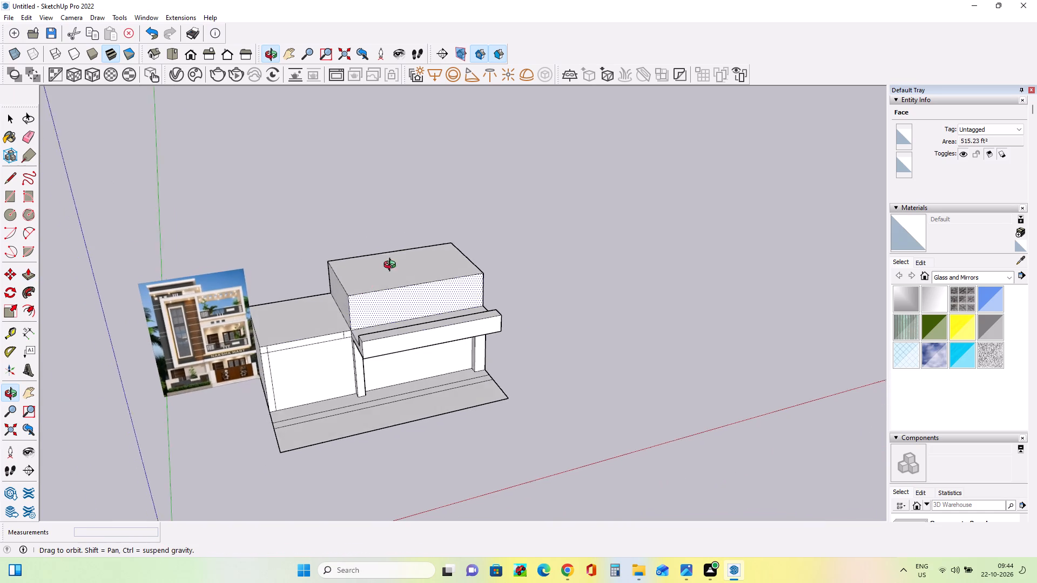
middle_drag(392, 266, 410, 246)
middle_drag(397, 333, 407, 367)
scroll(352, 363, up, 4)
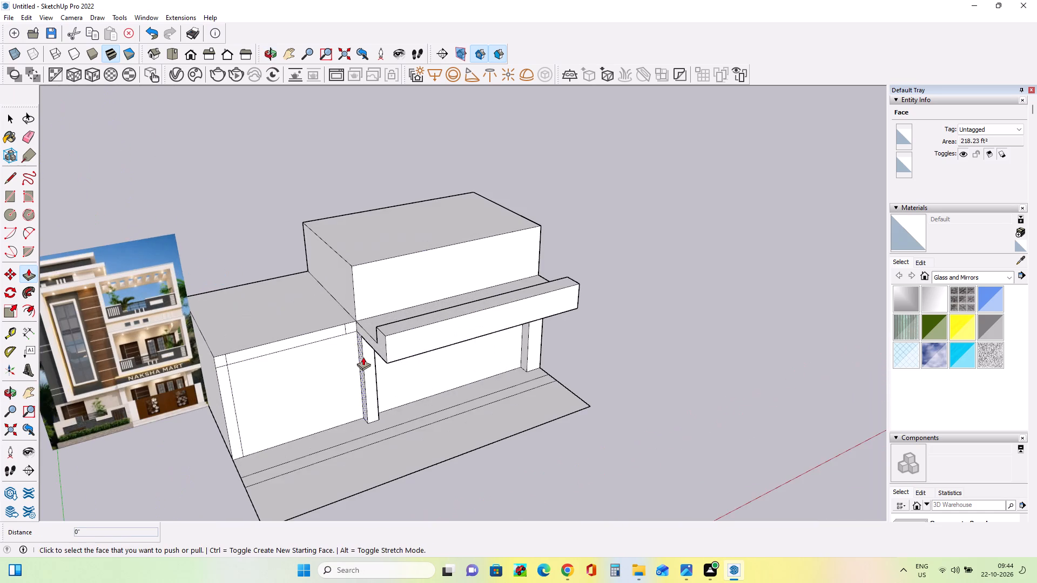
middle_drag(363, 356, 394, 404)
scroll(379, 368, up, 1)
middle_drag(345, 333, 349, 342)
scroll(360, 327, down, 2)
middle_drag(360, 327, 339, 295)
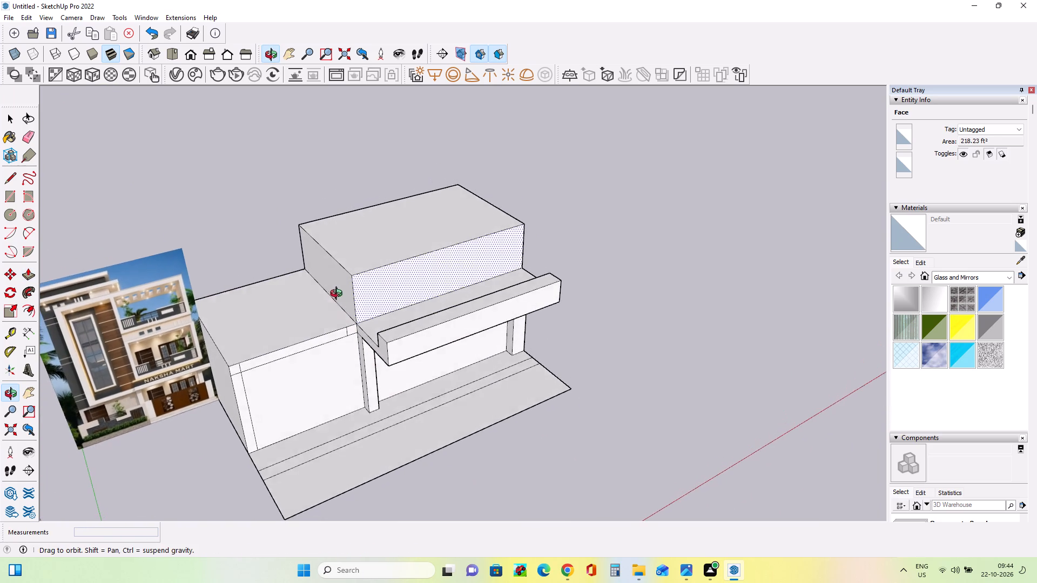
middle_drag(339, 295, 338, 295)
middle_drag(353, 310, 326, 316)
middle_drag(402, 348, 424, 382)
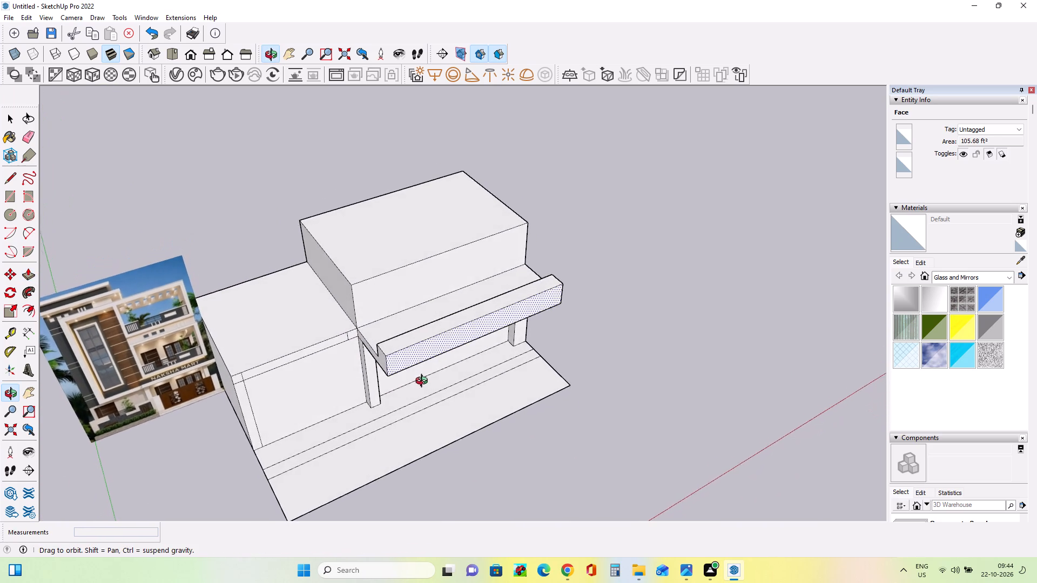
middle_drag(424, 382, 445, 370)
Trace lines along the canopy's left end: about 2' 7 3/16" across the parapet top, its inner vertical edge, and 5' 7 1/16" to the upper block.
click(12, 179)
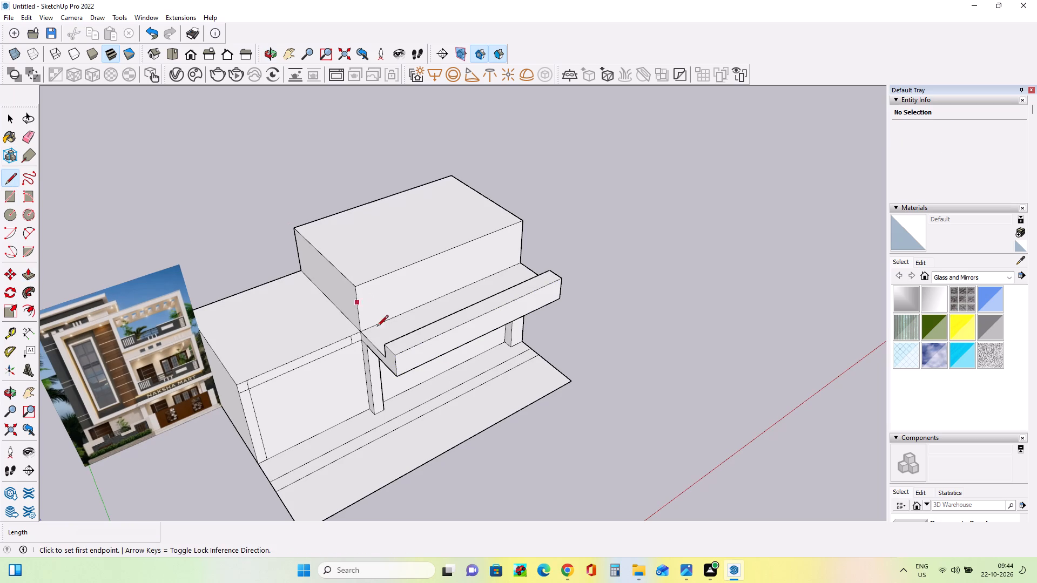
click(385, 341)
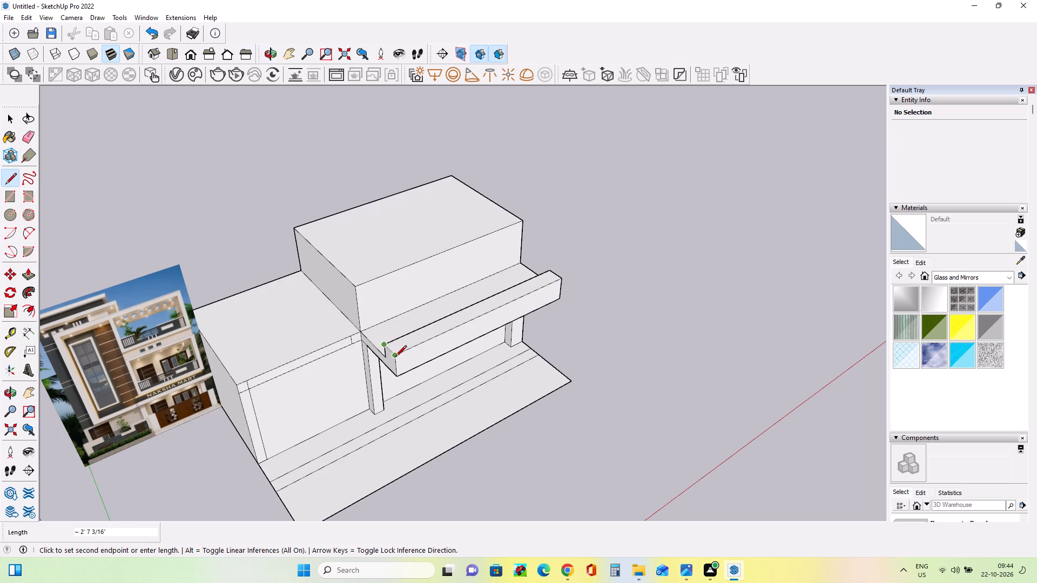
click(396, 357)
middle_drag(380, 360, 551, 328)
scroll(474, 363, up, 4)
click(446, 362)
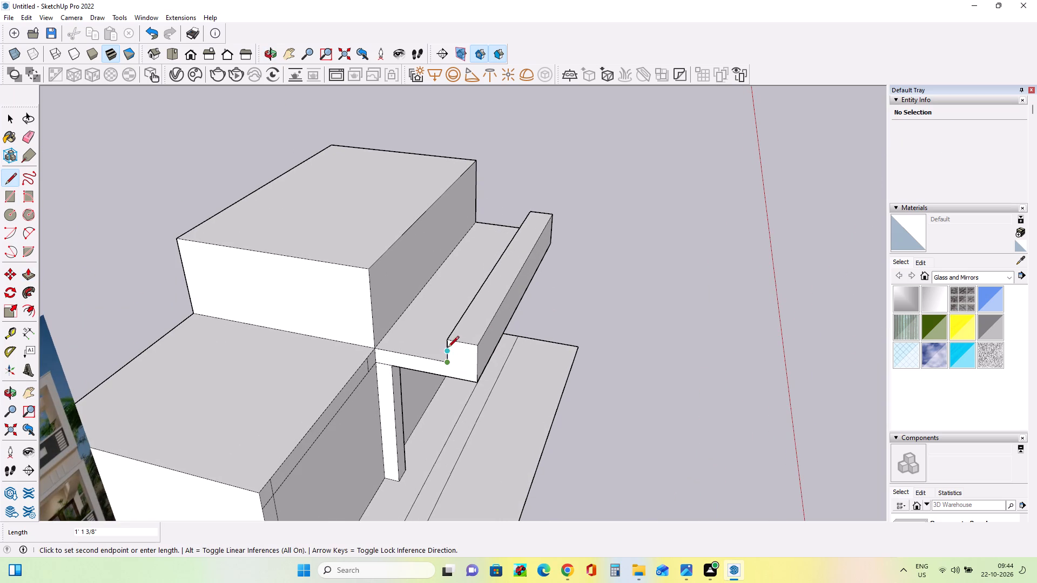
click(449, 344)
click(446, 367)
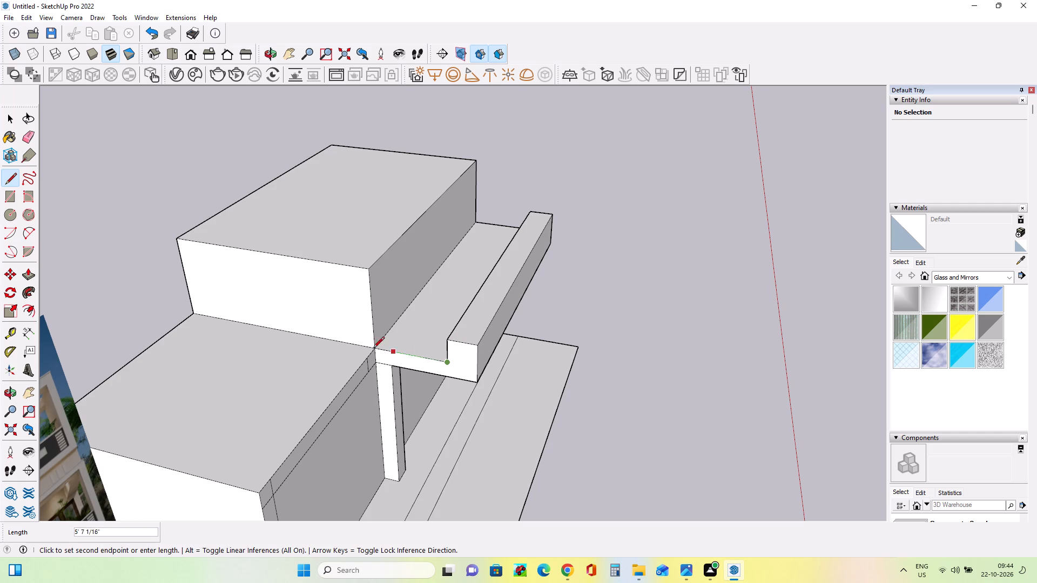
click(376, 350)
Draw a rectangle of about 18' 5 1/4" by 17' 8 7/16" over the left bay's roof, beside the upper block.
middle_drag(446, 357, 305, 396)
click(8, 193)
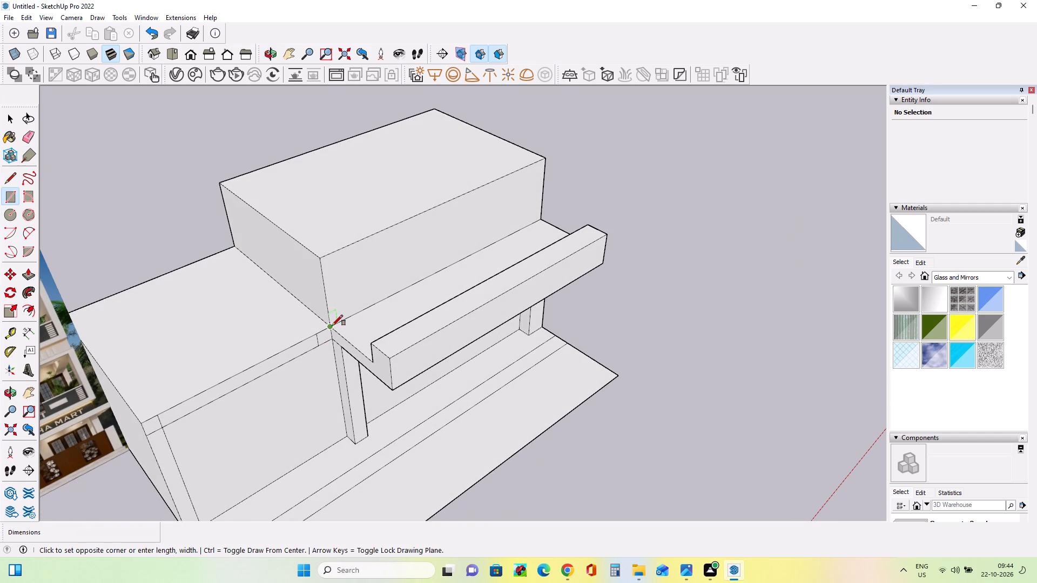
click(332, 326)
middle_drag(119, 298, 19, 301)
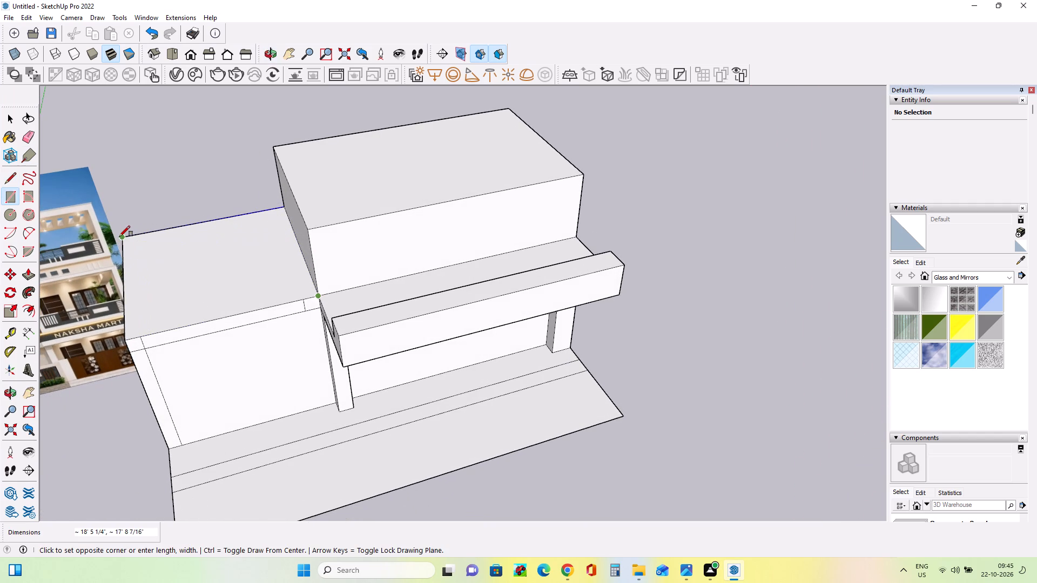
click(120, 238)
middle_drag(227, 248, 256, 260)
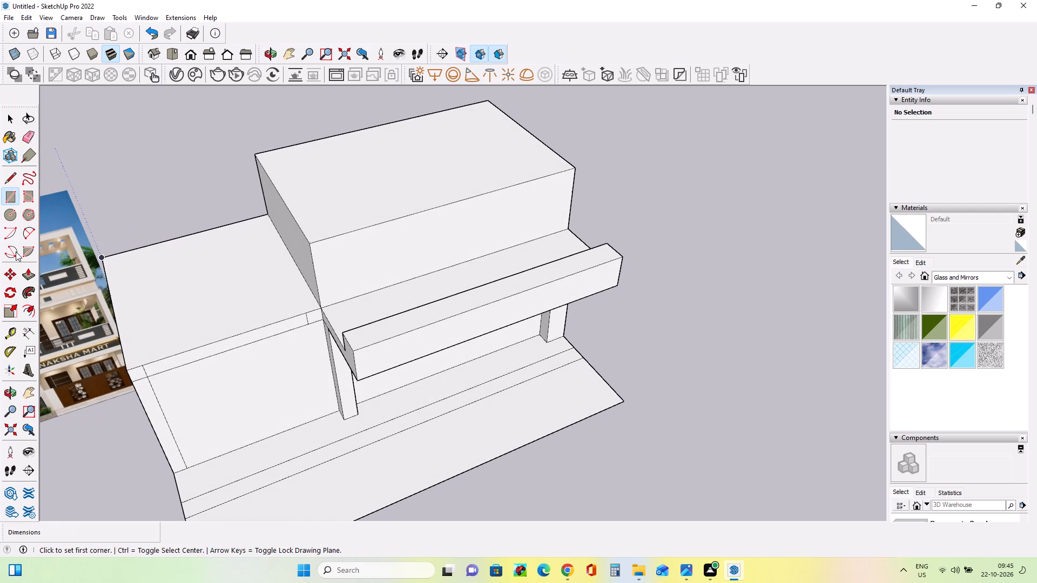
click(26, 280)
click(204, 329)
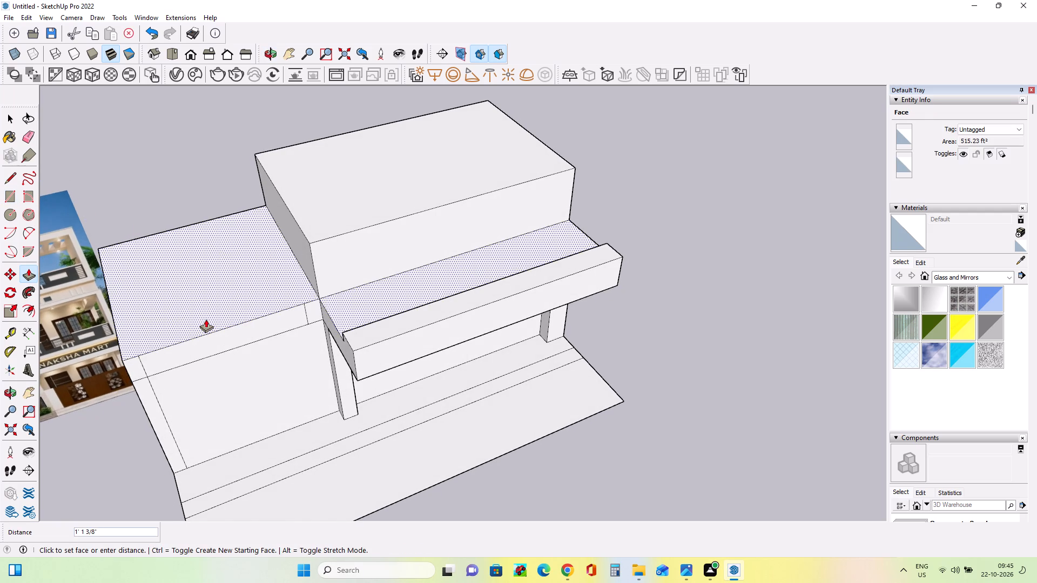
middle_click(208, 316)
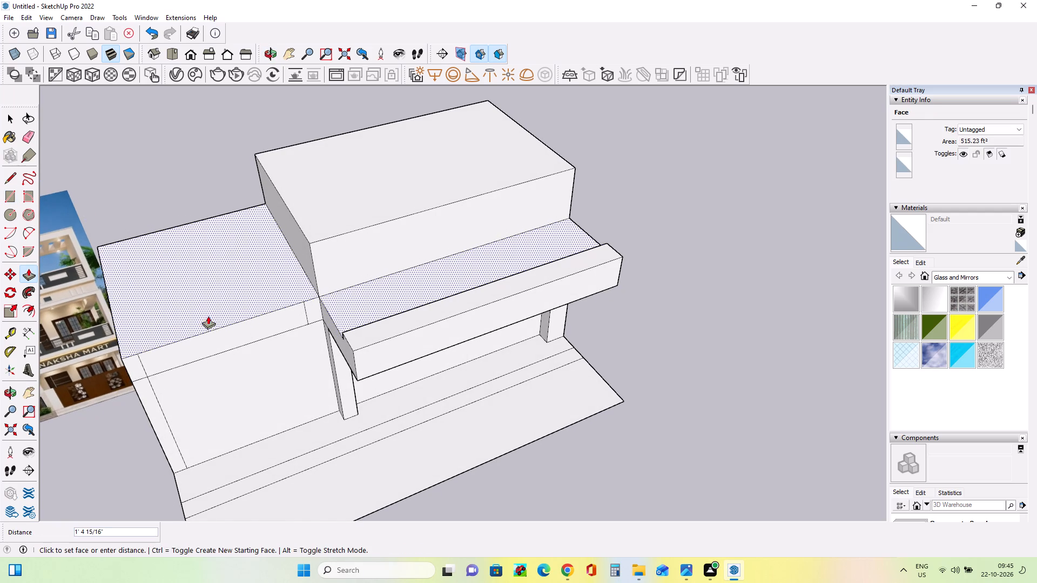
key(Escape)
Draw a short vertical line at the junction of the left bay's front wall and the canopy slab's end, up to the roof corner.
middle_drag(213, 329, 275, 168)
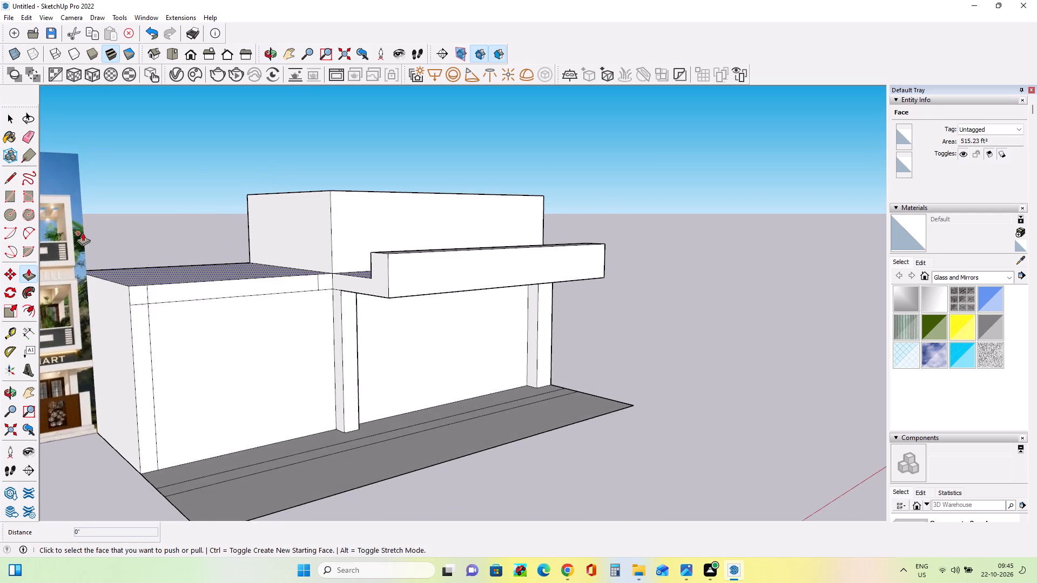
scroll(83, 233, up, 2)
click(5, 177)
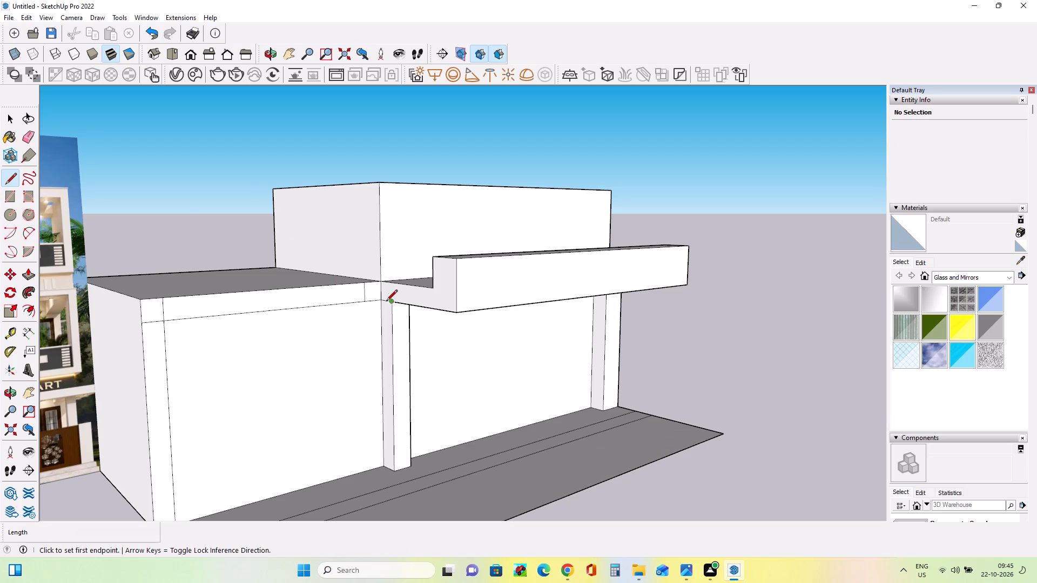
click(382, 302)
click(380, 282)
middle_drag(391, 302, 388, 327)
middle_drag(421, 317, 420, 363)
key(space)
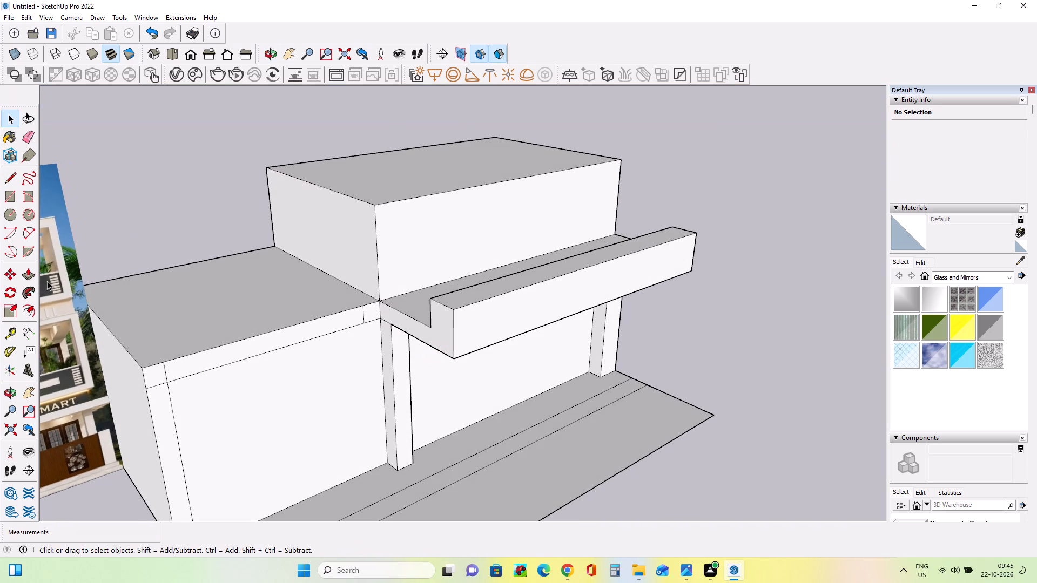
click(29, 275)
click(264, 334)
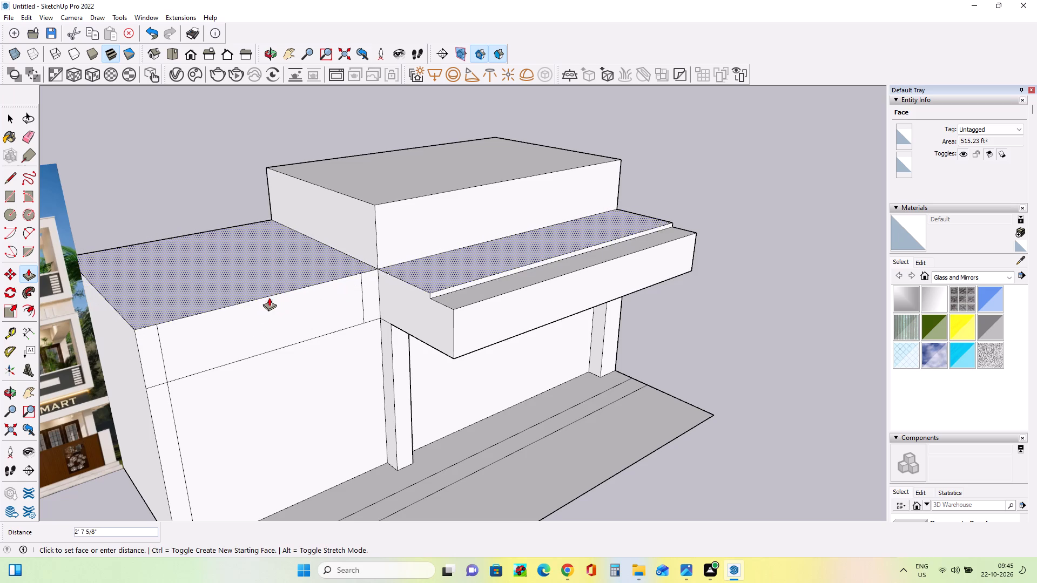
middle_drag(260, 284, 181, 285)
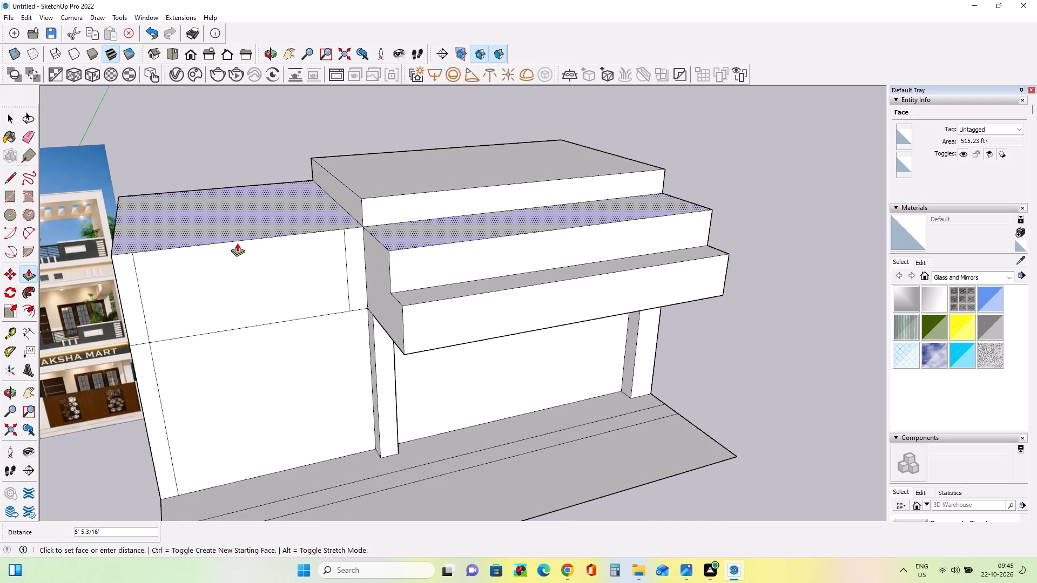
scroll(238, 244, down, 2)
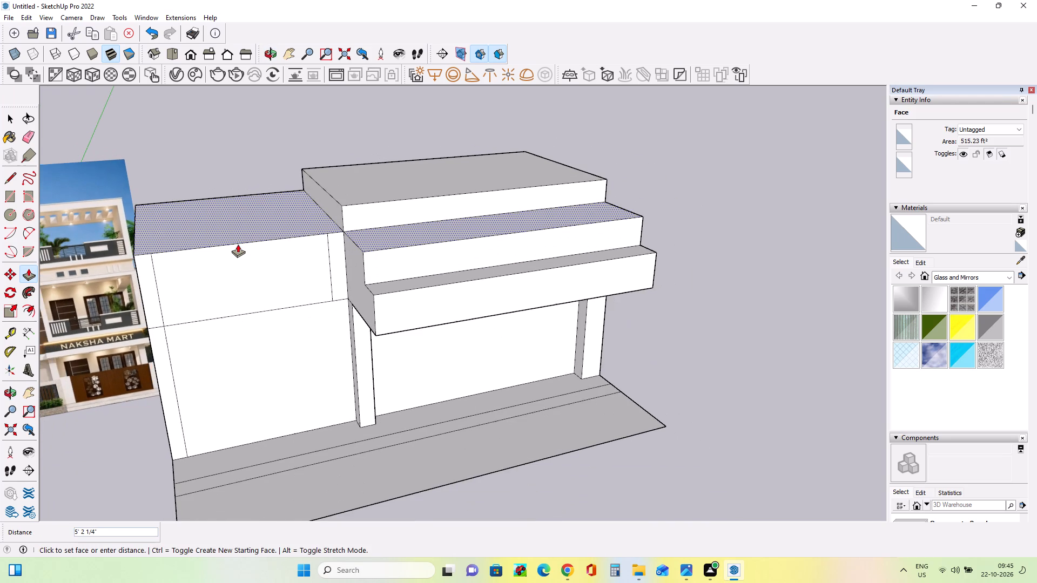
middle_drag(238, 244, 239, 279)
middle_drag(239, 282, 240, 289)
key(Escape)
Draw a rectangle over the canopy slab's strip between the upper block and the parapet, corner to corner.
middle_drag(349, 313, 418, 456)
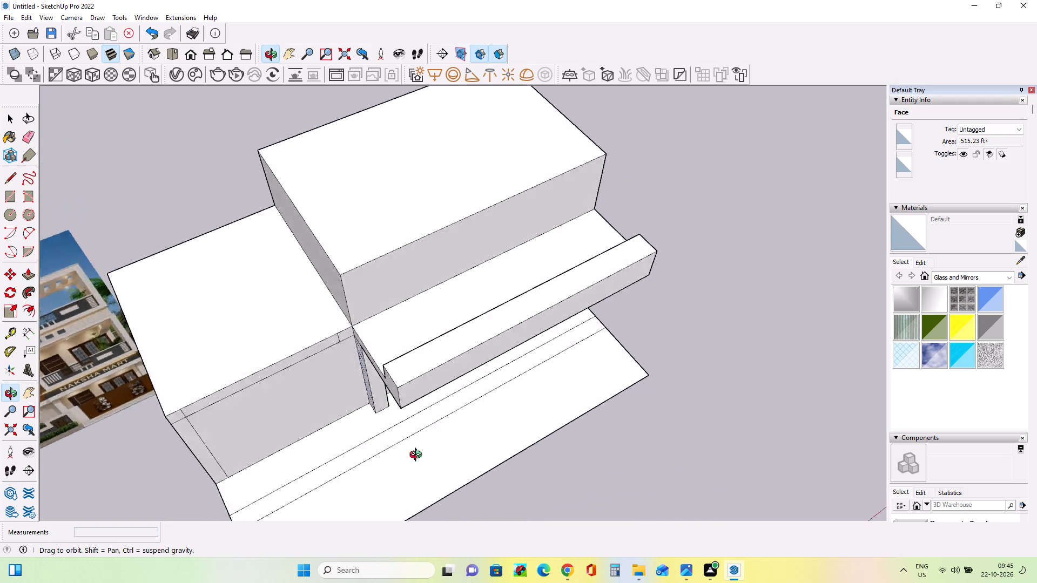
middle_drag(418, 456, 570, 435)
click(14, 200)
middle_drag(279, 274, 356, 307)
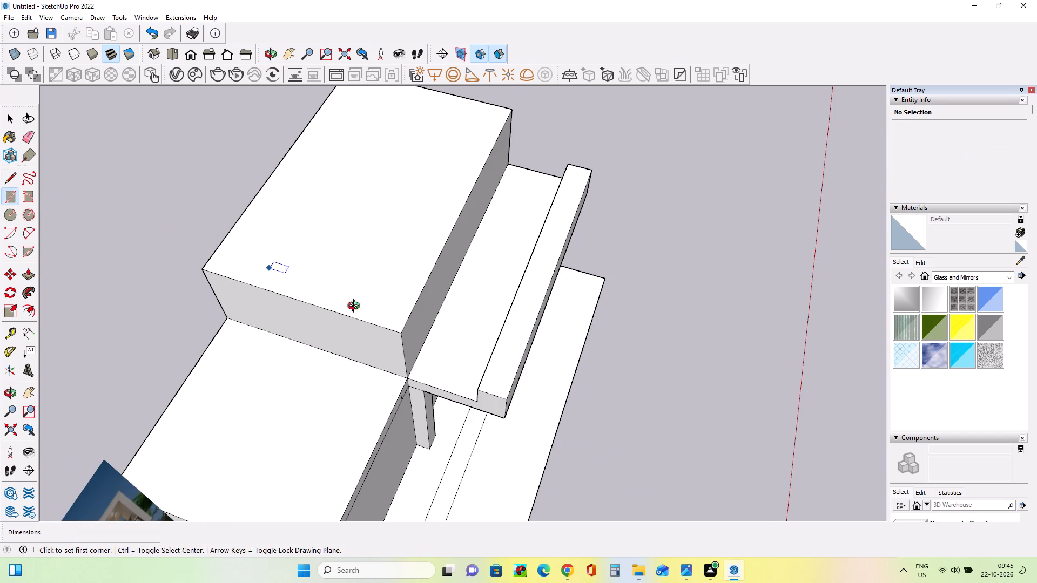
middle_drag(356, 307, 446, 316)
middle_drag(475, 196, 410, 193)
middle_drag(477, 163, 472, 164)
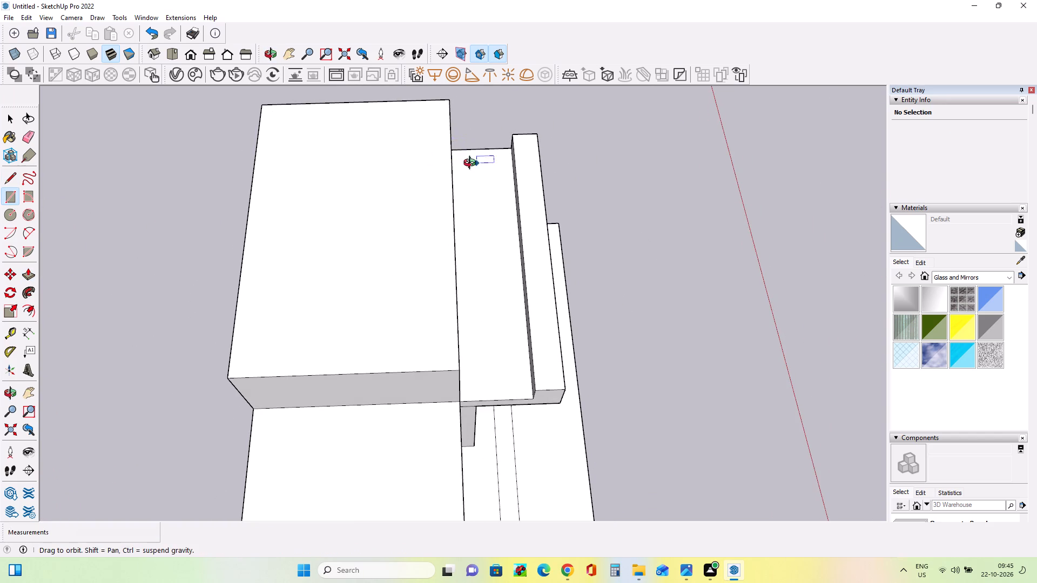
middle_drag(472, 164, 420, 168)
click(486, 152)
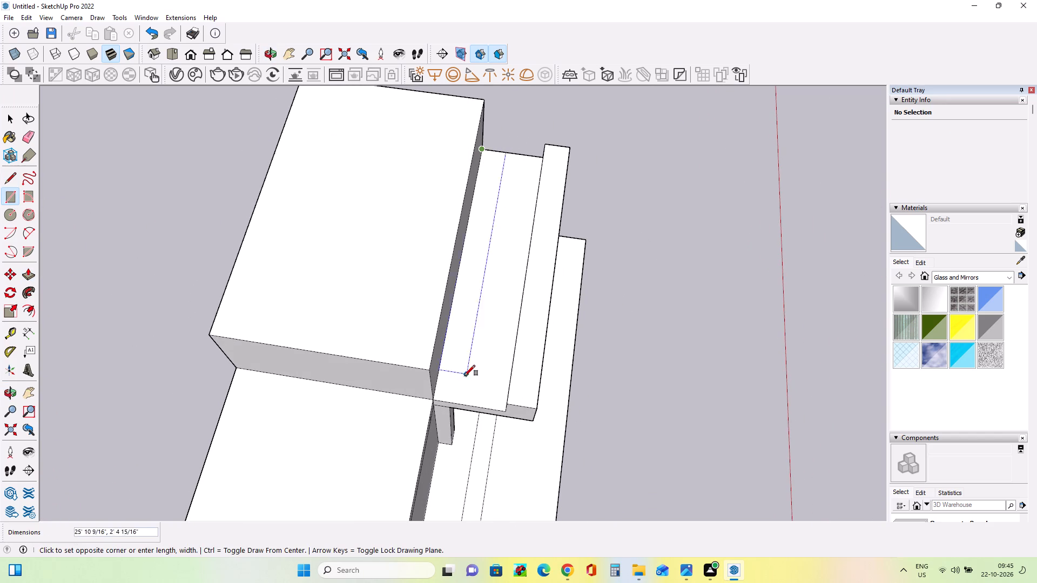
middle_drag(464, 376, 537, 328)
click(541, 379)
middle_drag(558, 403, 511, 408)
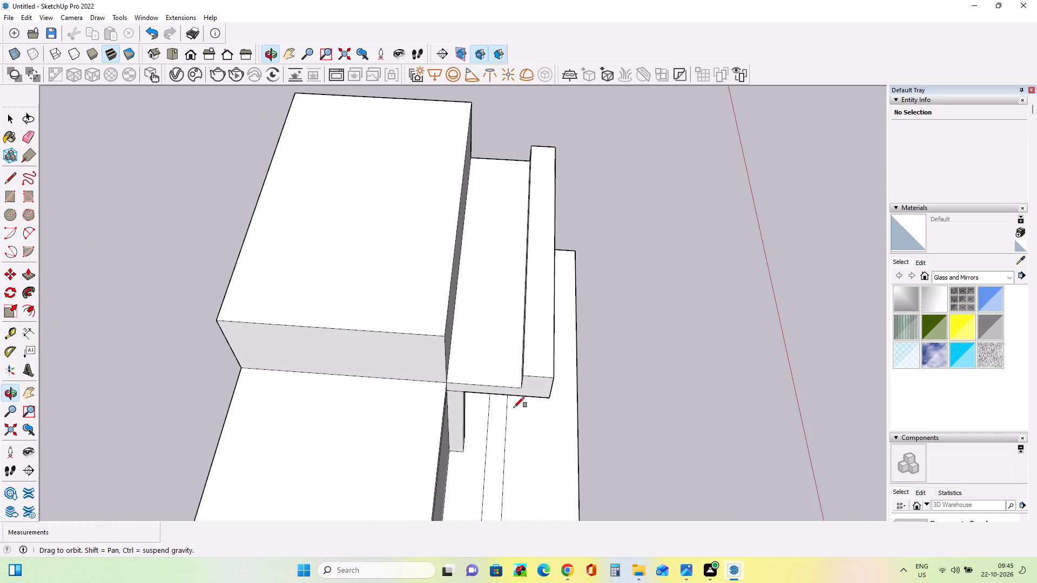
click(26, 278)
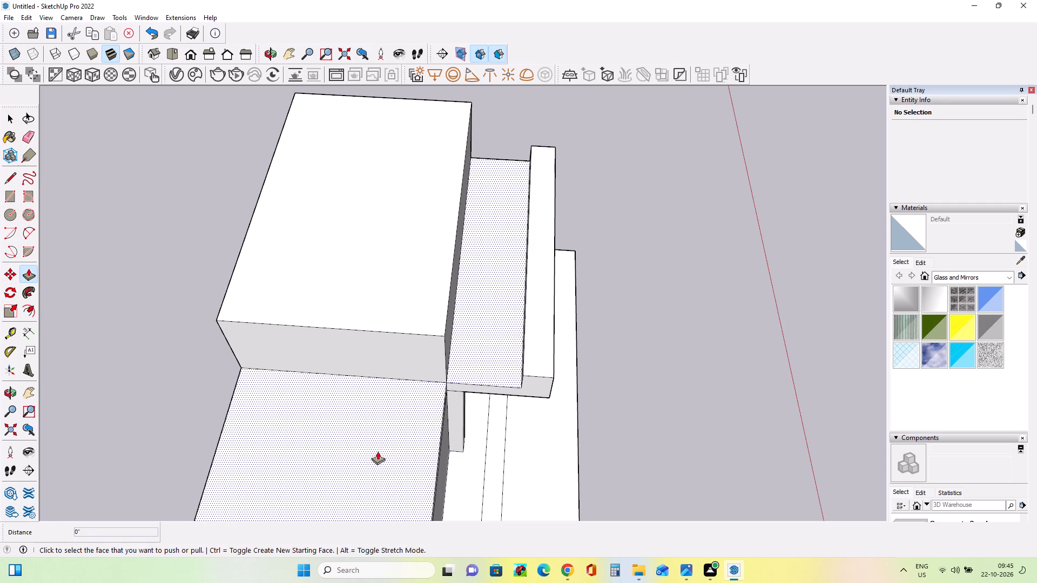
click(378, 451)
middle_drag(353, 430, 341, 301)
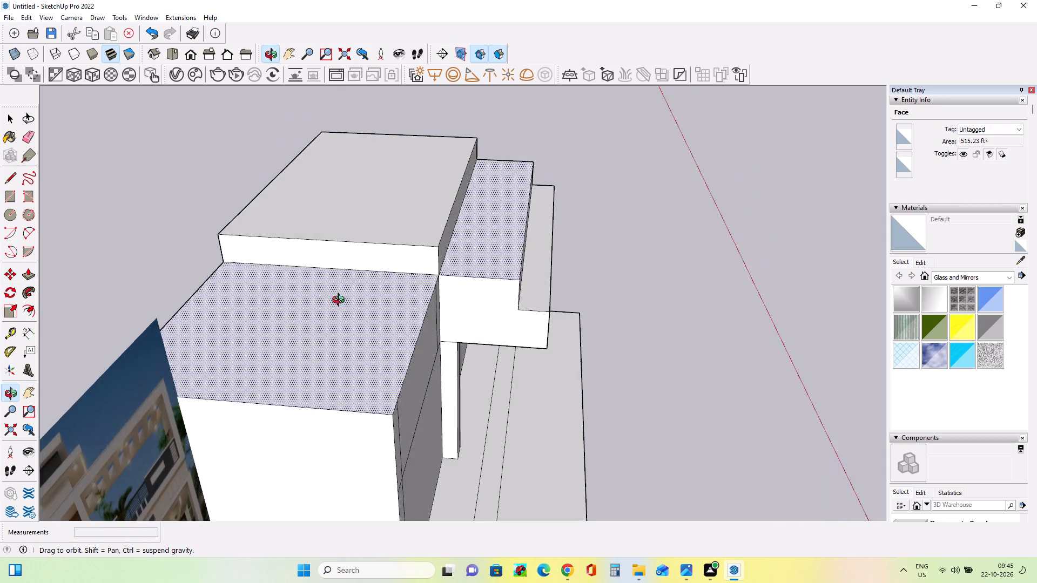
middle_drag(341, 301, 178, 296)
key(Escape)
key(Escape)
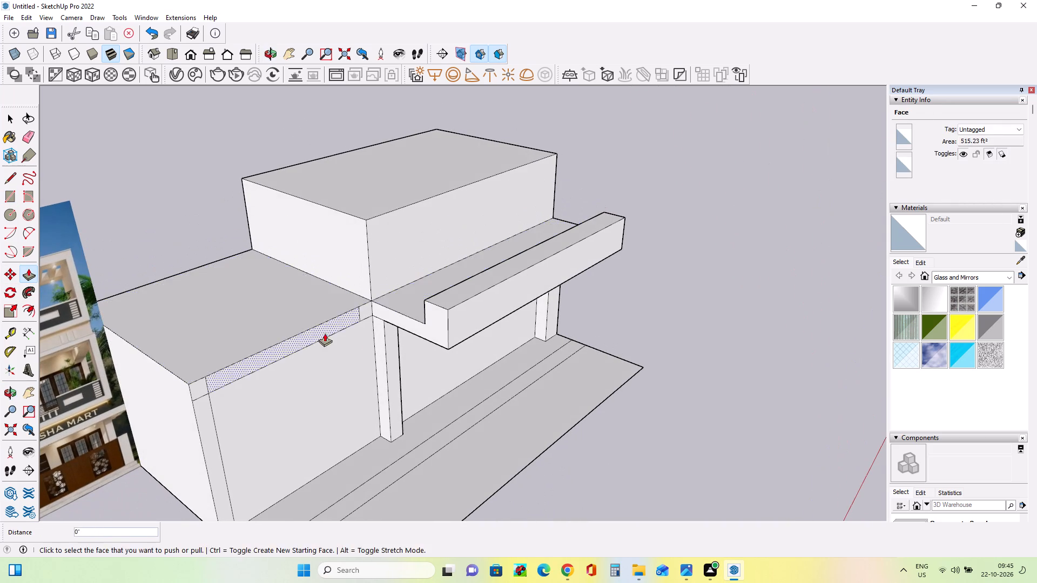
Push/Pull the upper block's top face down about 7' 7 1/2", flush with the left bay's roof.
middle_drag(370, 342, 309, 331)
scroll(309, 331, down, 7)
middle_drag(422, 333, 405, 411)
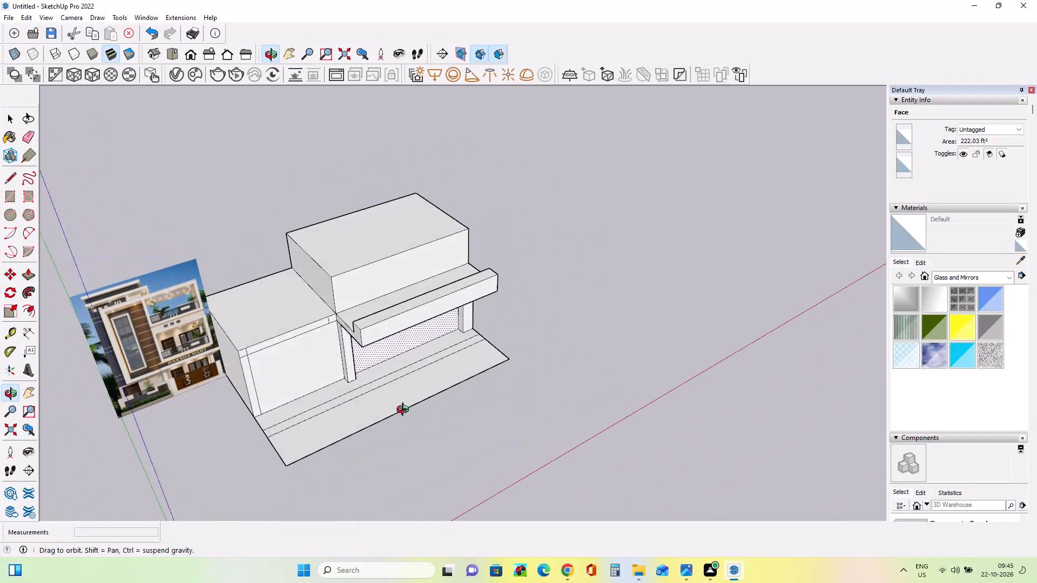
middle_drag(405, 411, 404, 412)
click(382, 224)
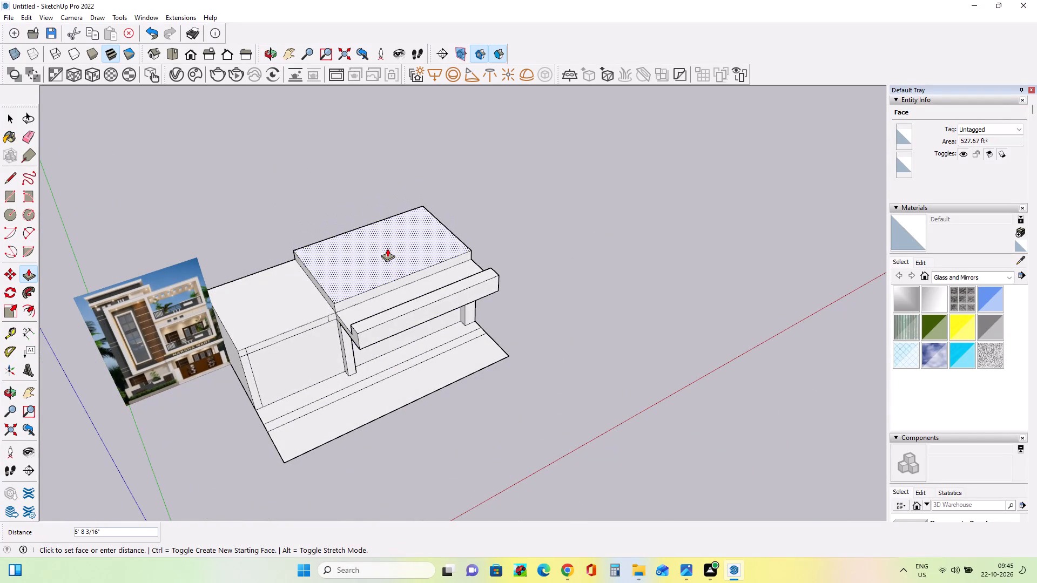
click(288, 303)
Draw a rectangle over the lowered block's roof, from its front corner at the left bay junction to the opposite back corner.
middle_drag(355, 315, 354, 315)
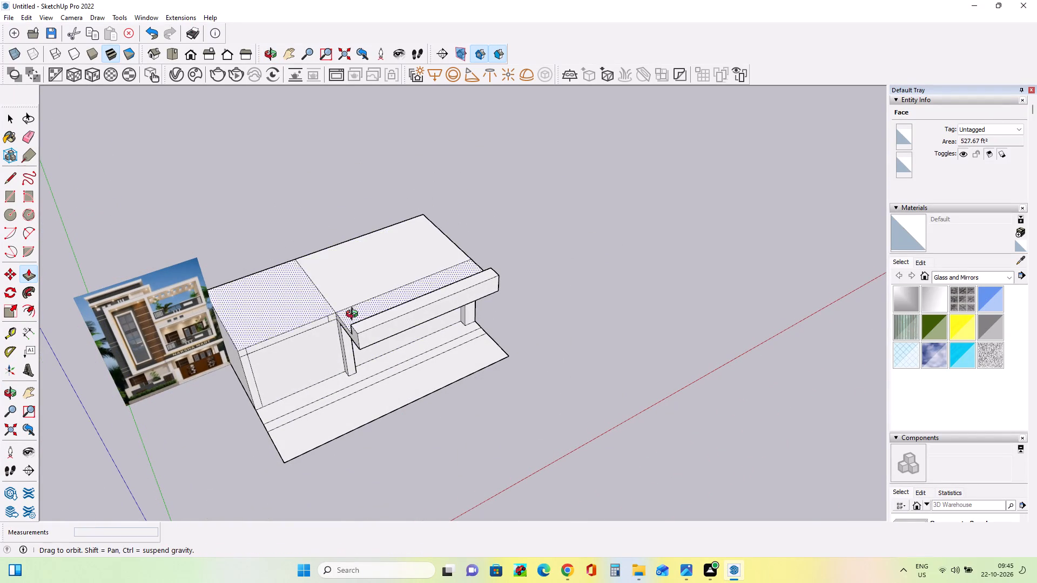
middle_drag(354, 315, 220, 336)
scroll(303, 276, up, 4)
middle_drag(320, 287, 326, 305)
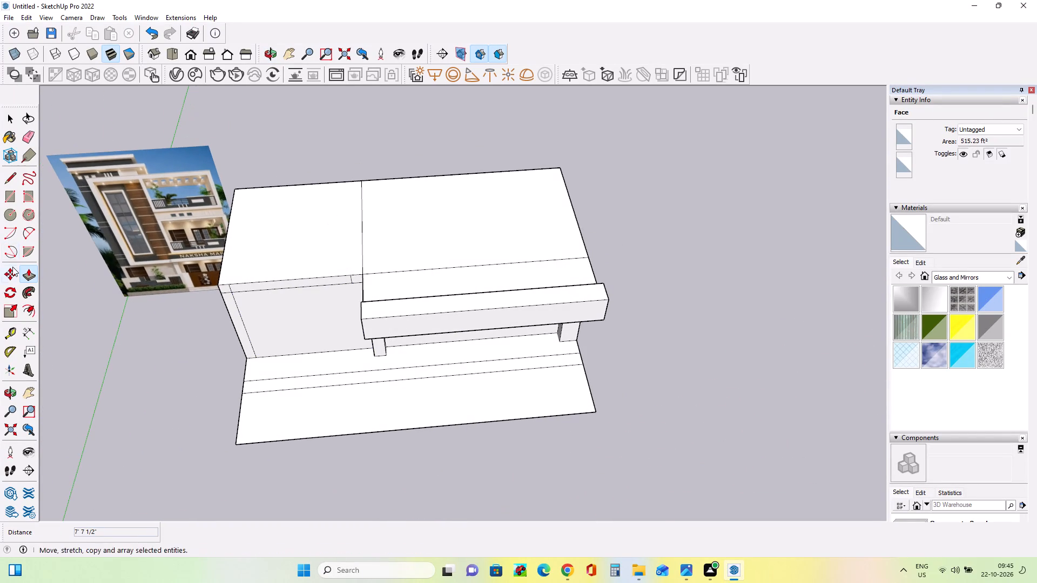
click(6, 196)
click(365, 275)
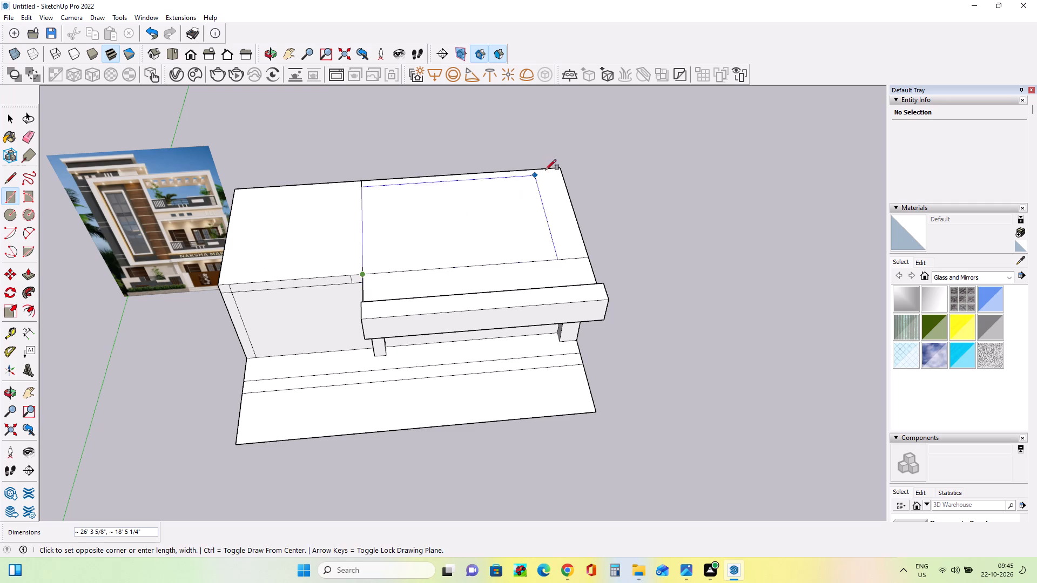
click(561, 169)
Examine the facade image's sign band, balconies and ground floor against the model's left bay, canopy slab and parapet.
middle_drag(569, 290, 594, 253)
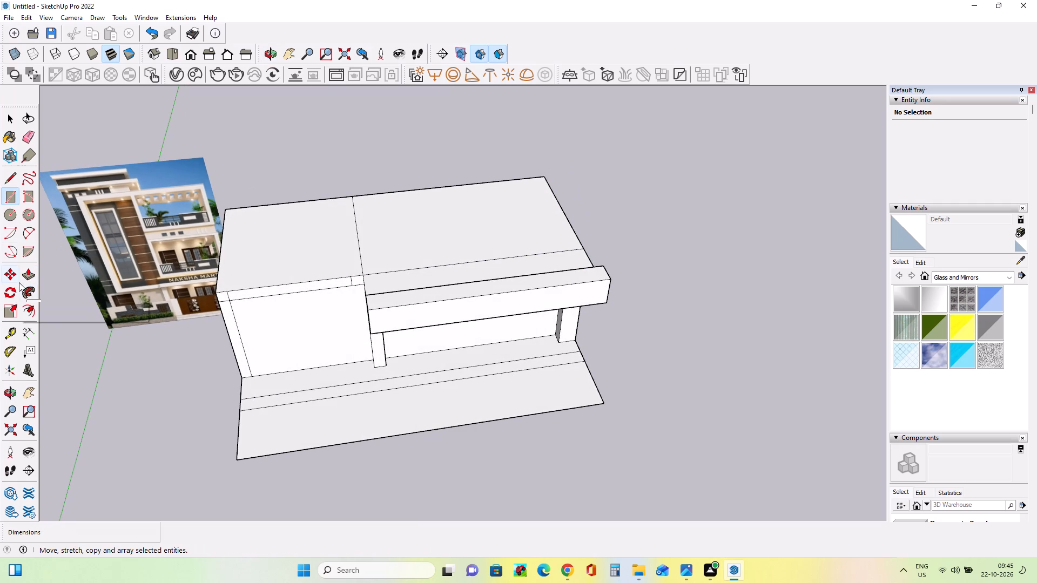
middle_drag(21, 289, 71, 180)
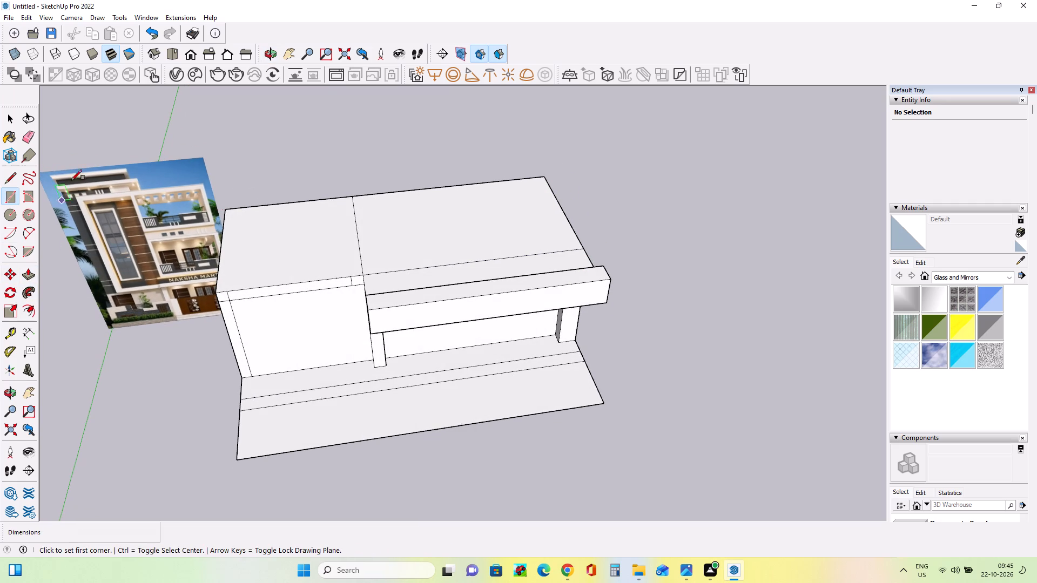
middle_drag(71, 180, 75, 171)
middle_drag(102, 287, 135, 243)
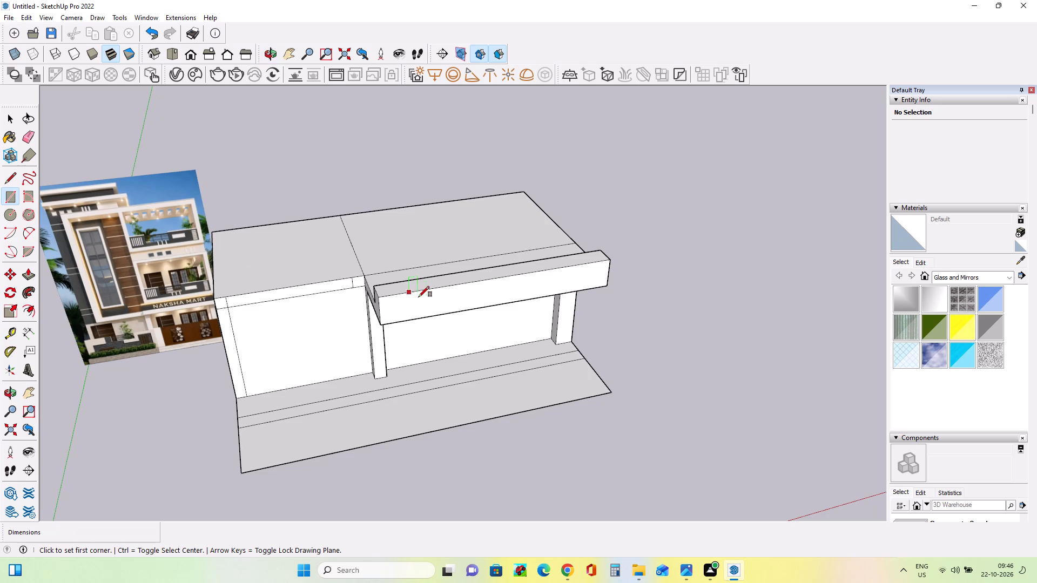
middle_click(419, 267)
middle_drag(398, 309, 412, 295)
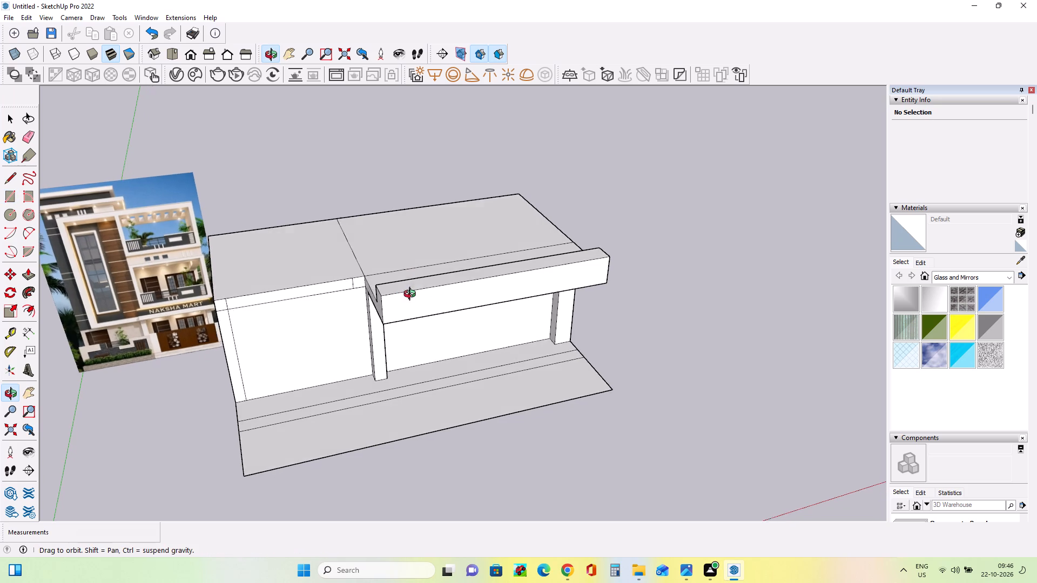
middle_drag(412, 295, 499, 266)
scroll(149, 334, up, 6)
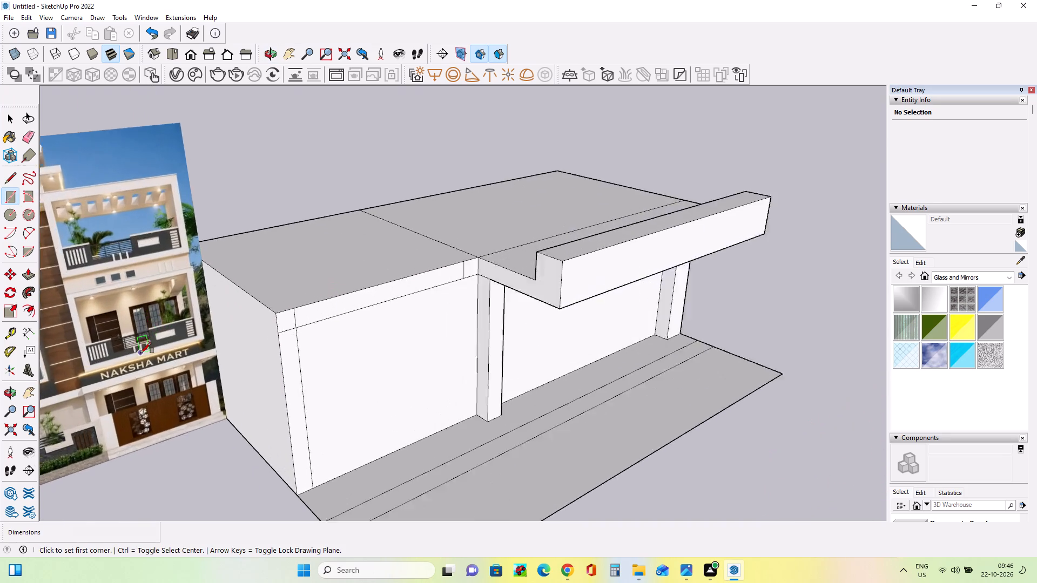
scroll(140, 353, up, 4)
scroll(193, 385, down, 4)
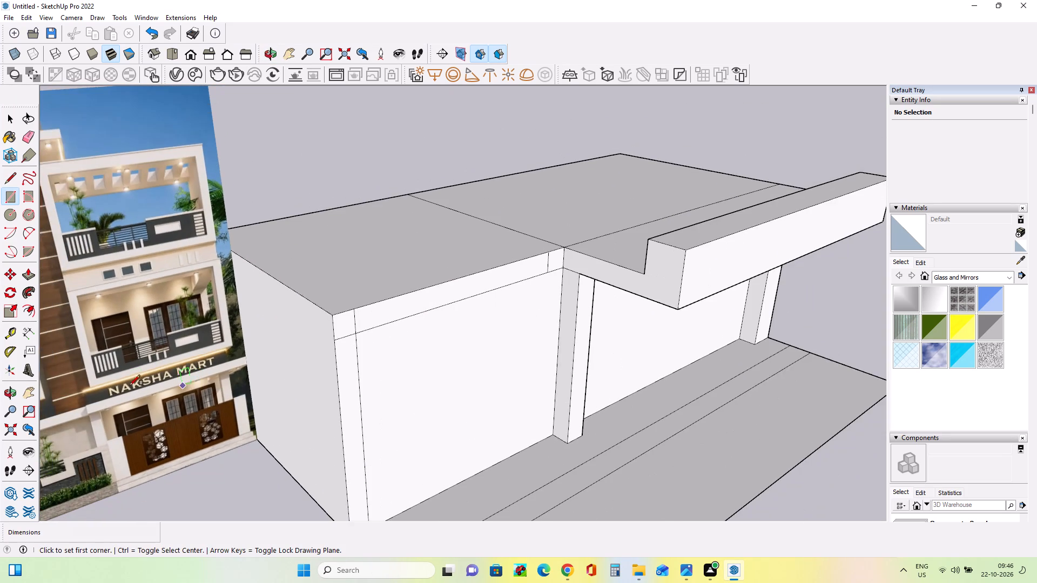
scroll(123, 385, up, 3)
middle_drag(140, 385, 166, 362)
scroll(166, 362, down, 1)
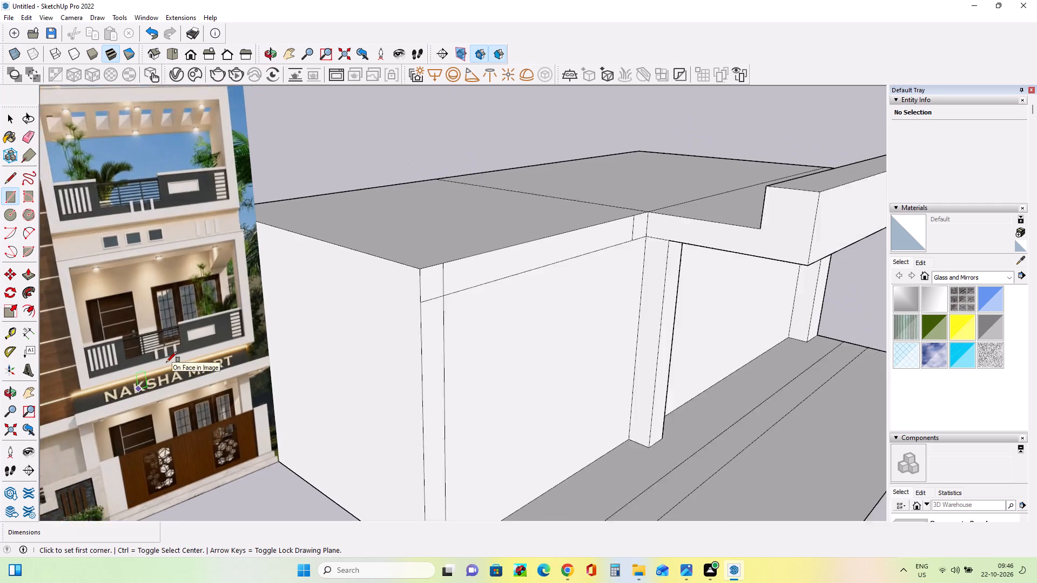
scroll(166, 362, down, 9)
middle_drag(218, 377, 230, 416)
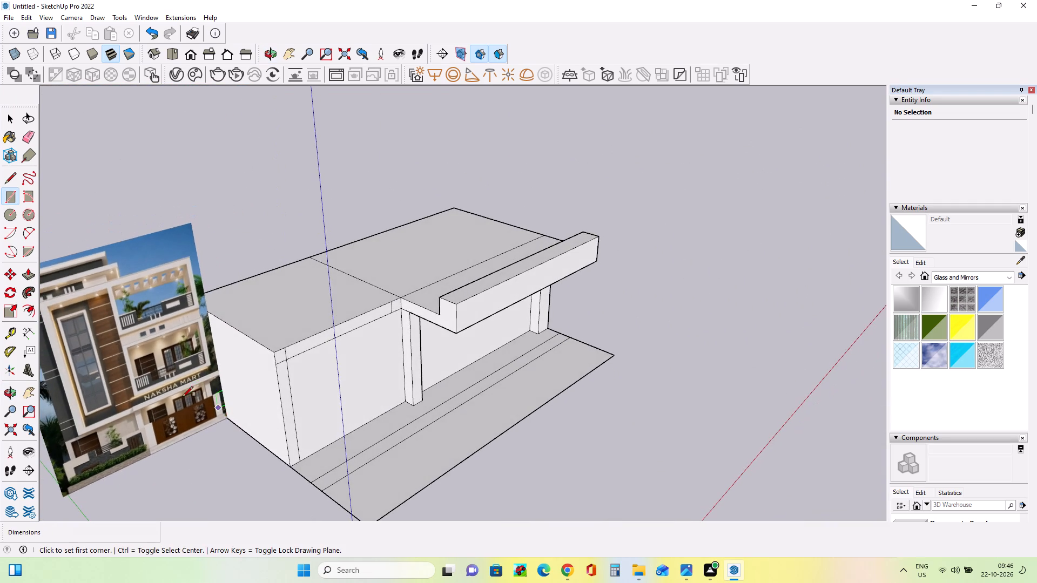
scroll(162, 393, up, 5)
middle_click(161, 393)
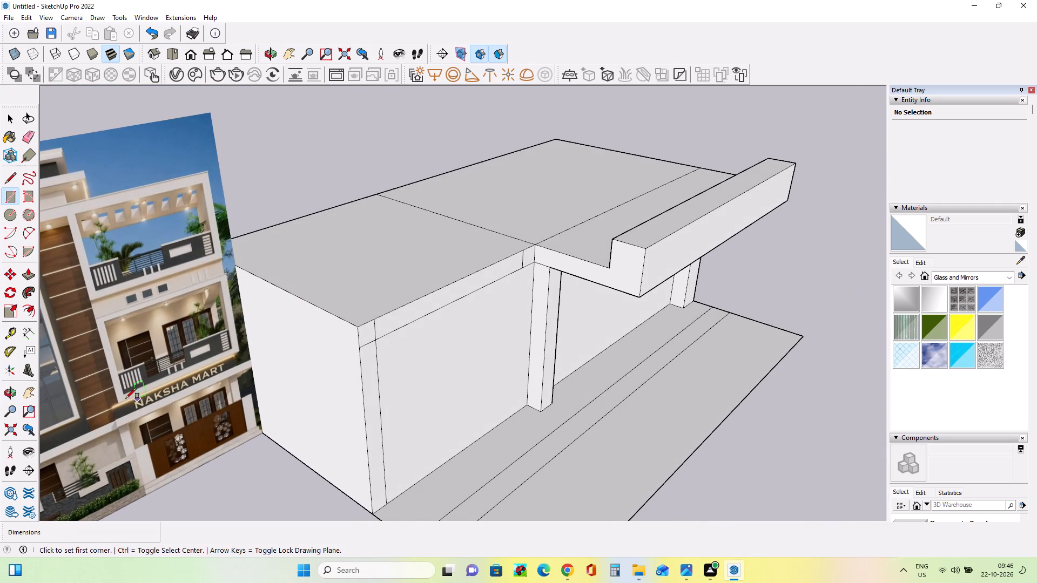
scroll(126, 398, down, 2)
middle_click(290, 397)
scroll(141, 409, up, 4)
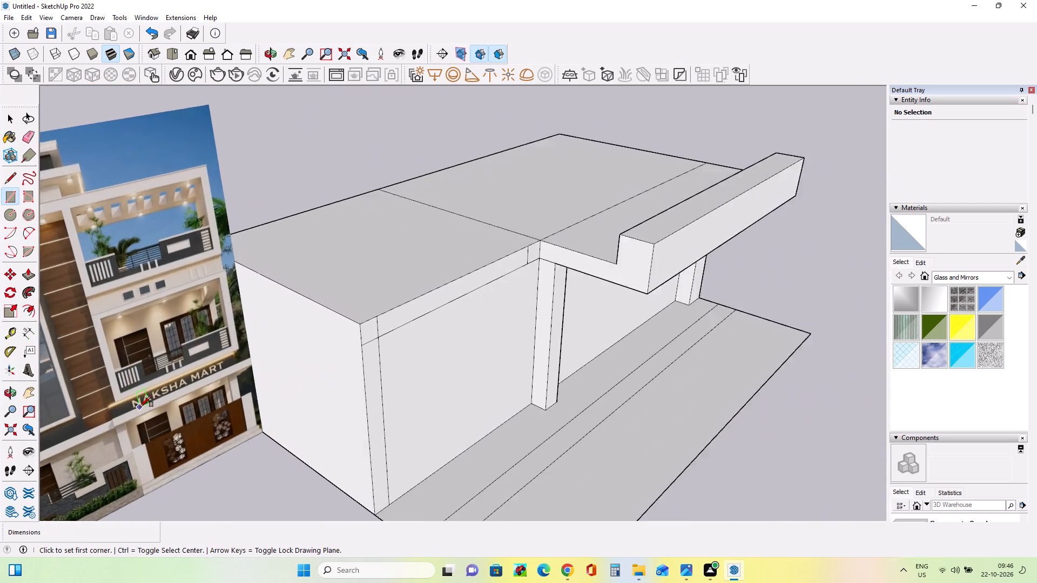
scroll(140, 407, up, 5)
scroll(111, 406, down, 3)
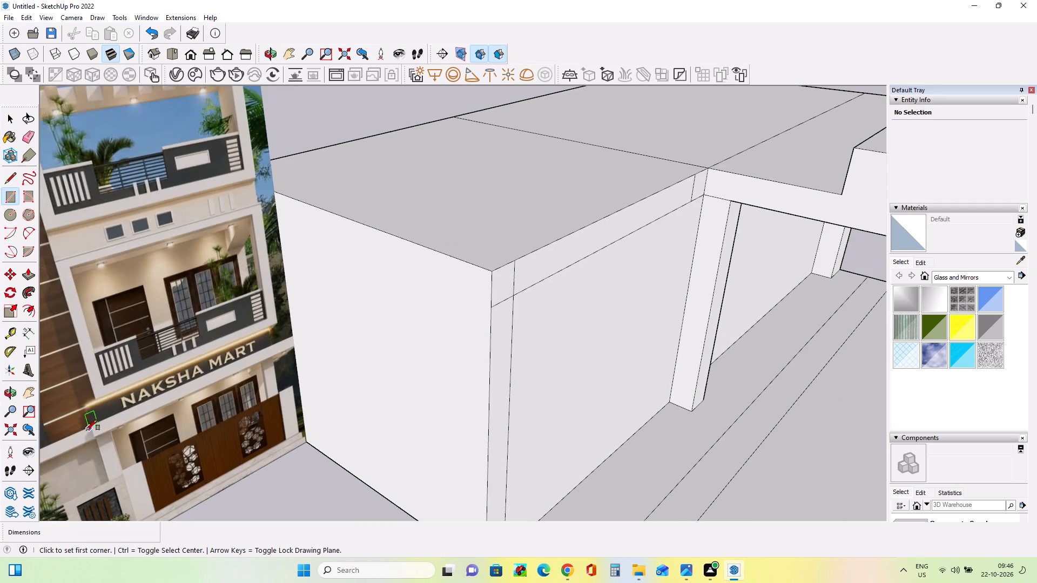
middle_drag(86, 430, 171, 325)
middle_drag(151, 363, 75, 391)
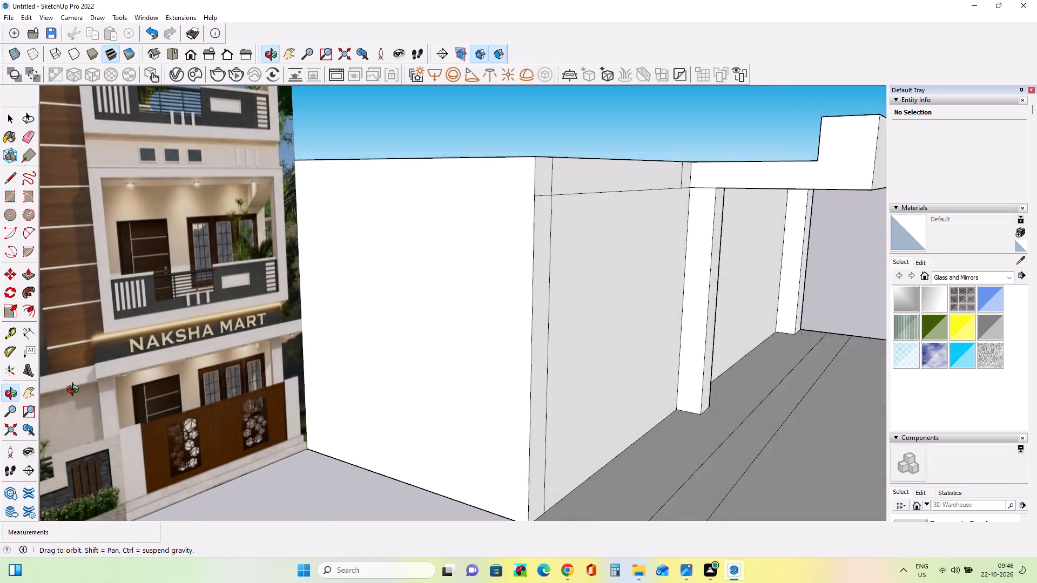
middle_drag(75, 391, 0, 430)
scroll(3, 408, down, 5)
scroll(437, 316, down, 4)
scroll(339, 313, down, 4)
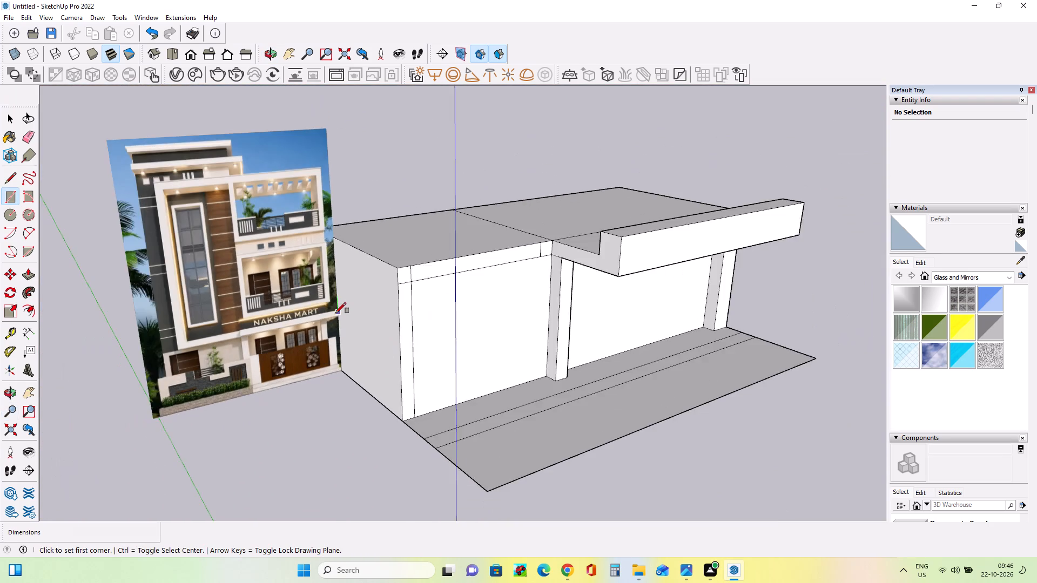
Push/Pull the canopy parapet's inner face outward about 1' 2 3/4" to thin the parapet.
scroll(335, 313, down, 3)
middle_drag(661, 373, 944, 445)
middle_drag(447, 260, 535, 285)
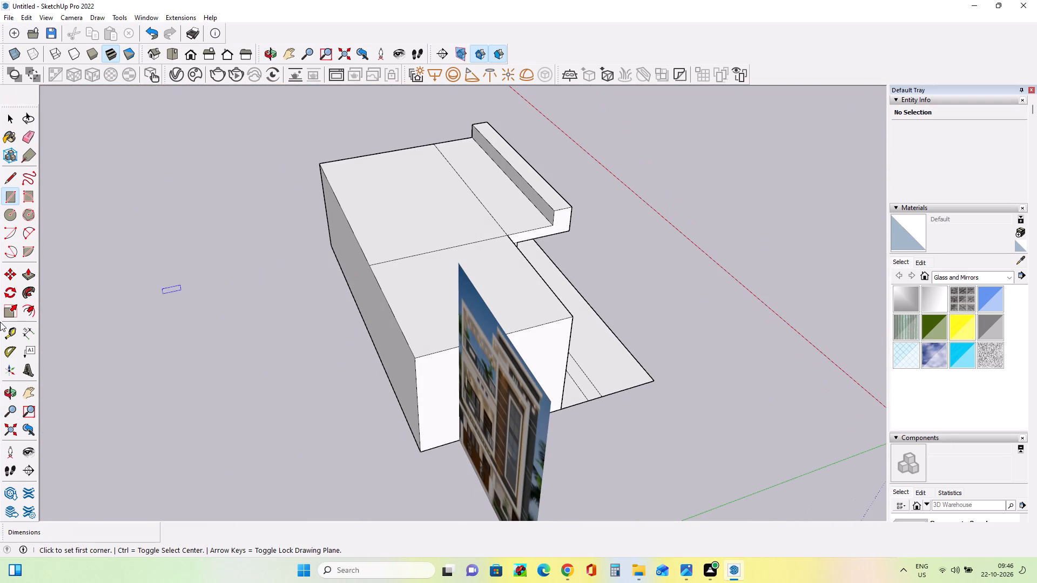
click(22, 274)
scroll(565, 174, up, 2)
scroll(561, 177, down, 1)
scroll(561, 177, up, 3)
scroll(535, 220, down, 1)
scroll(535, 220, up, 1)
click(539, 226)
click(551, 221)
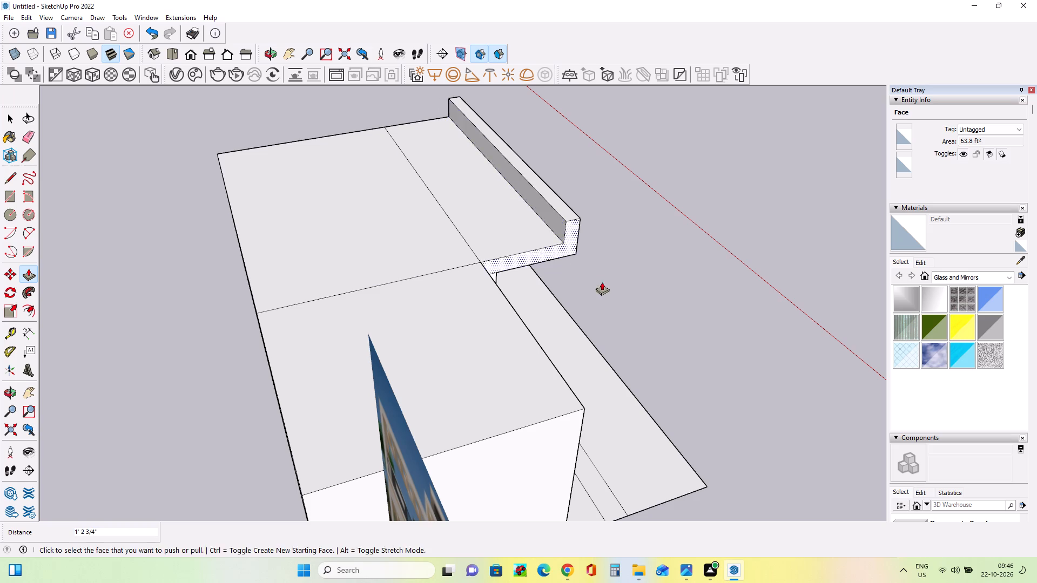
Draw a narrow rectangle about 29' 8" long on the canopy slab along its junction with the main roof.
middle_drag(601, 283, 167, 281)
middle_drag(486, 235, 484, 291)
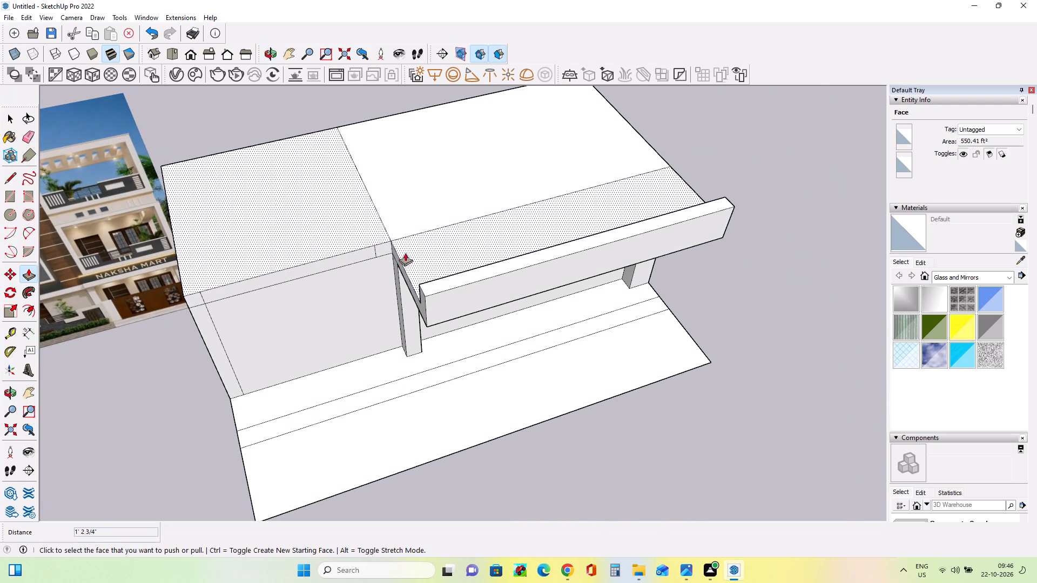
click(11, 194)
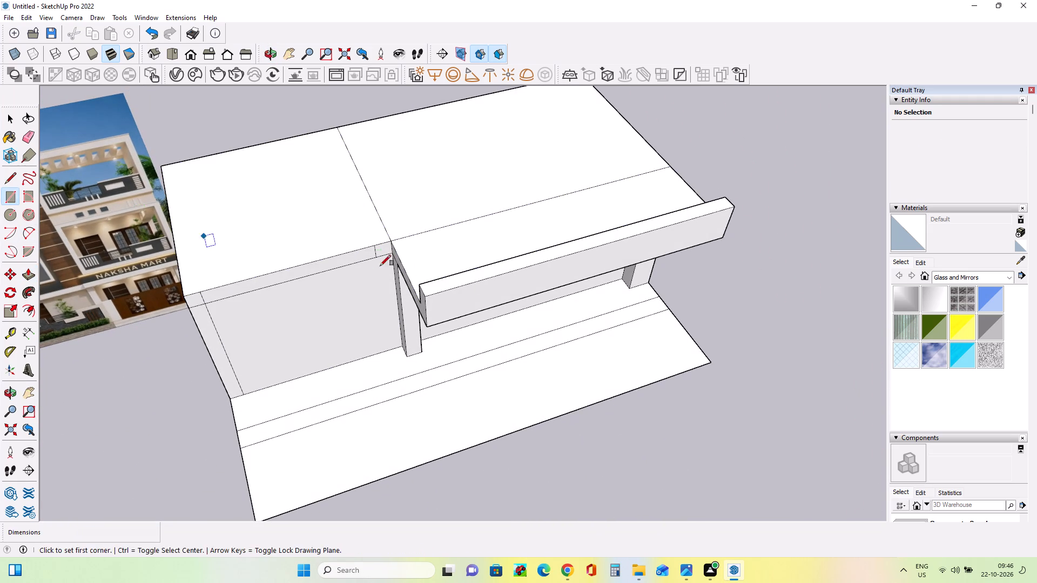
middle_drag(413, 286, 416, 310)
click(391, 247)
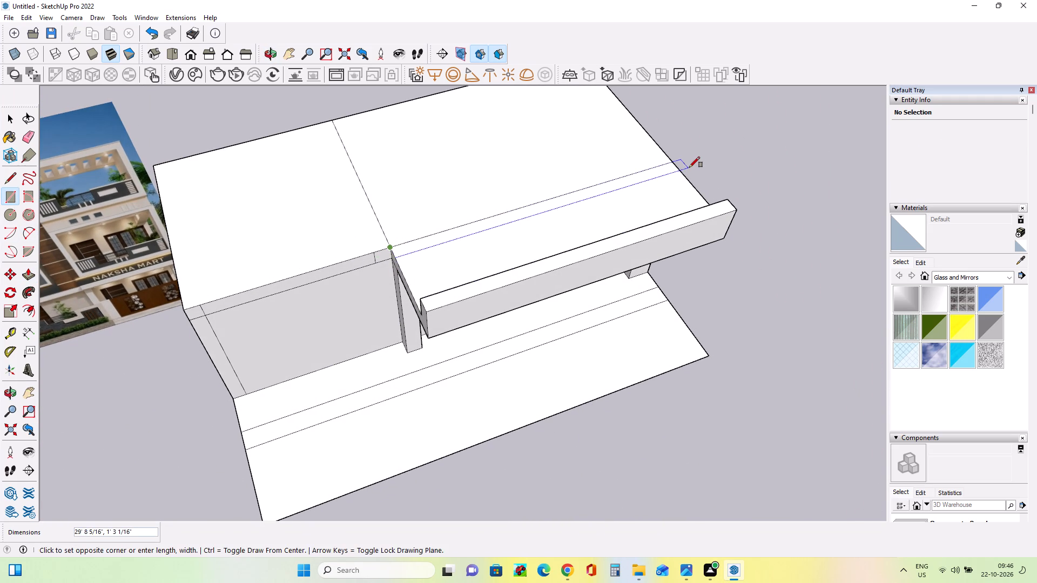
click(688, 176)
Push/Pull the left bay's roof and the adjoining strip behind the canopy up together about 2' 4 5/8".
middle_drag(603, 219, 591, 187)
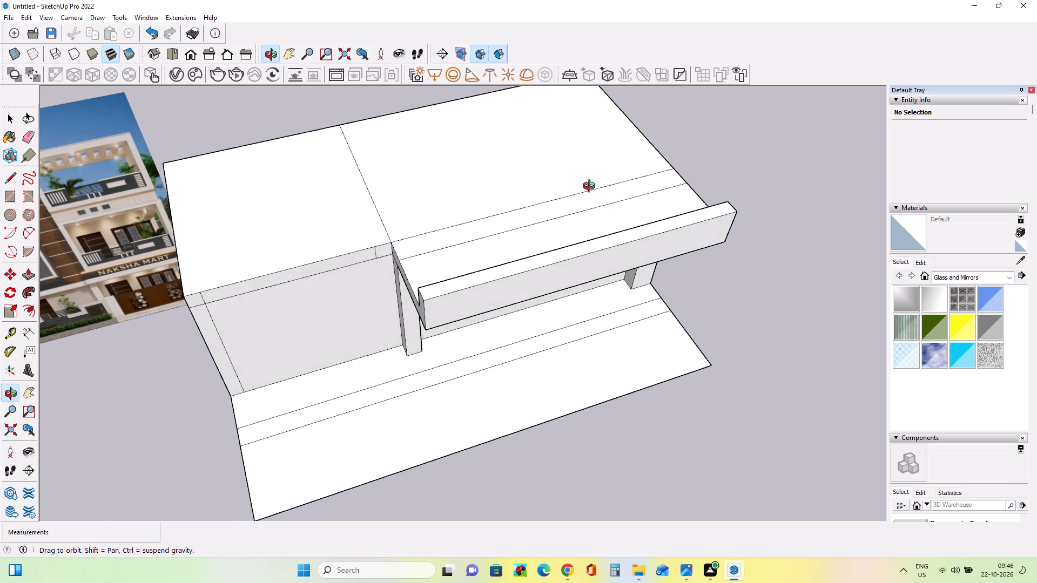
middle_drag(591, 187, 589, 169)
scroll(589, 183, down, 2)
middle_drag(513, 251, 534, 217)
scroll(415, 262, up, 3)
middle_drag(416, 260, 422, 261)
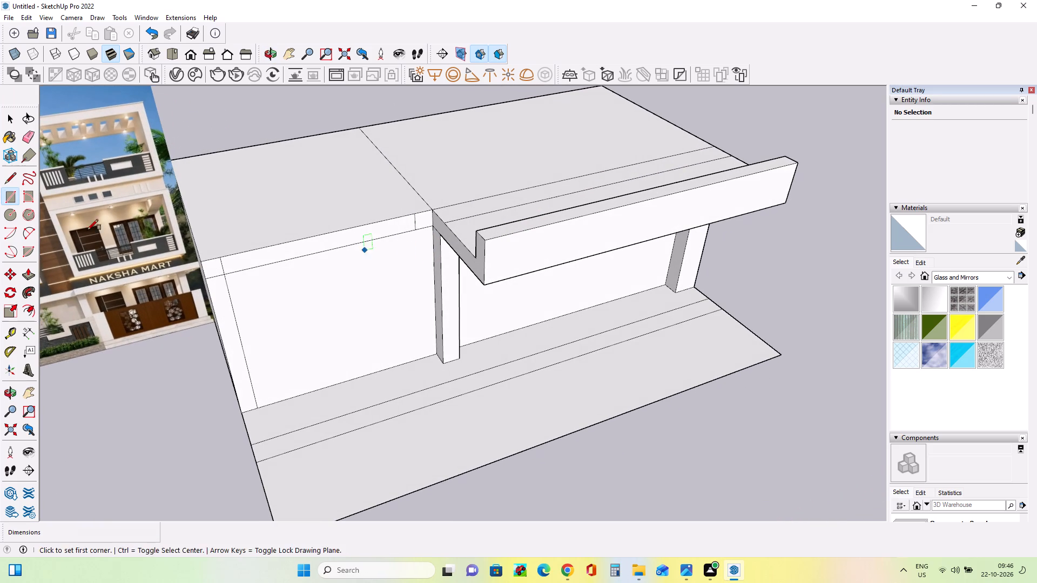
click(29, 281)
click(564, 183)
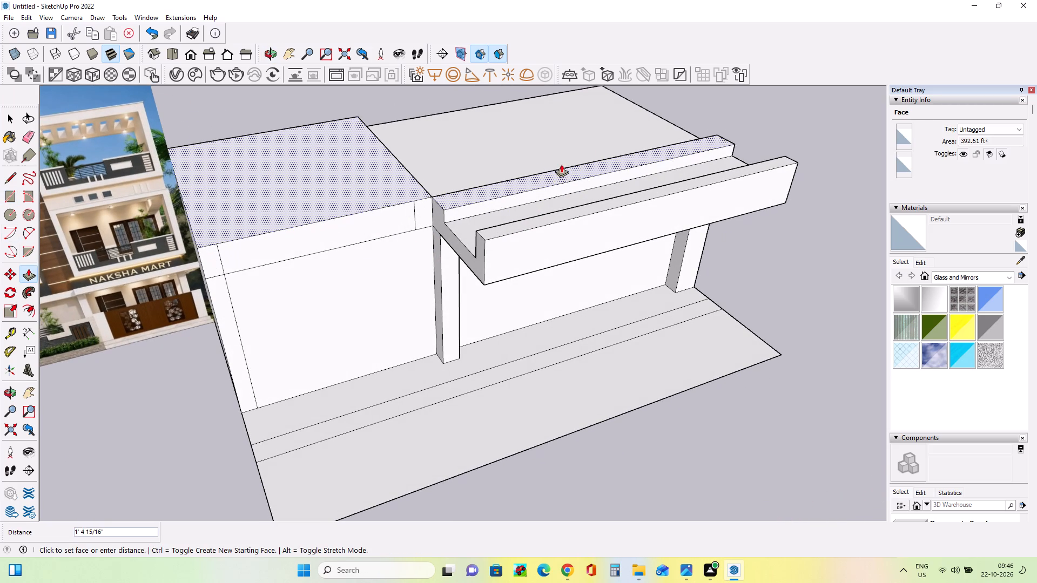
click(563, 157)
Push the raised strip's front face back about 1' 7 11/16" towards the main roof.
click(558, 179)
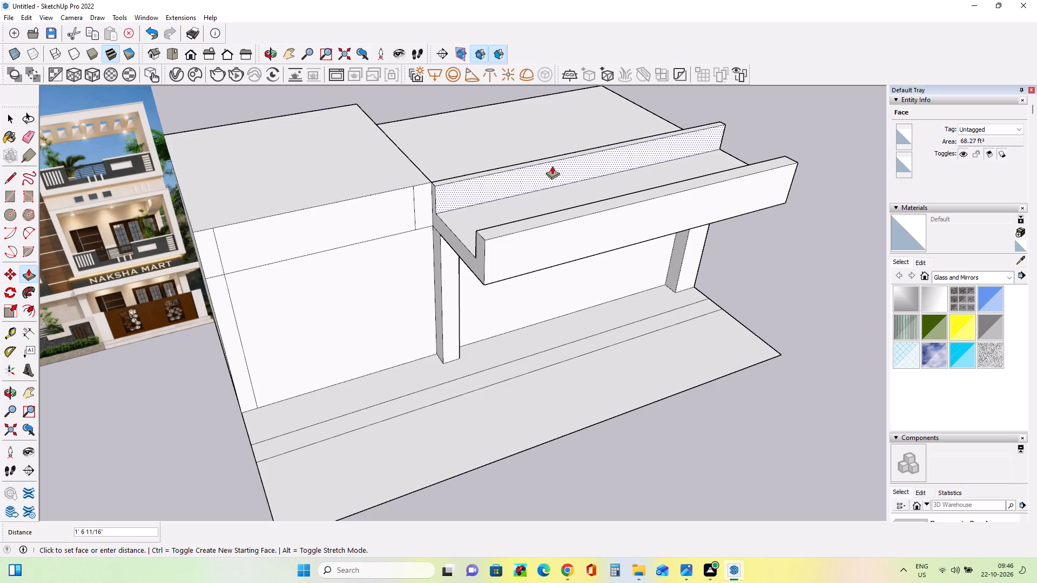
click(552, 166)
Nudge the raised strip's roof-side face slightly and push its front face back about 3 15/16".
middle_drag(591, 184, 0, 101)
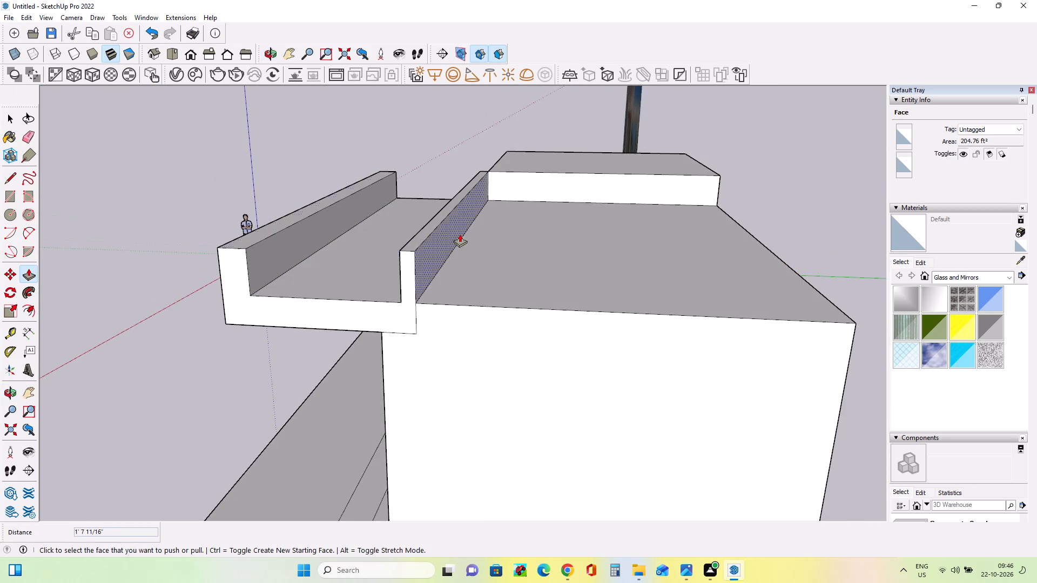
scroll(420, 236, up, 3)
click(436, 245)
click(440, 246)
middle_drag(381, 322, 464, 334)
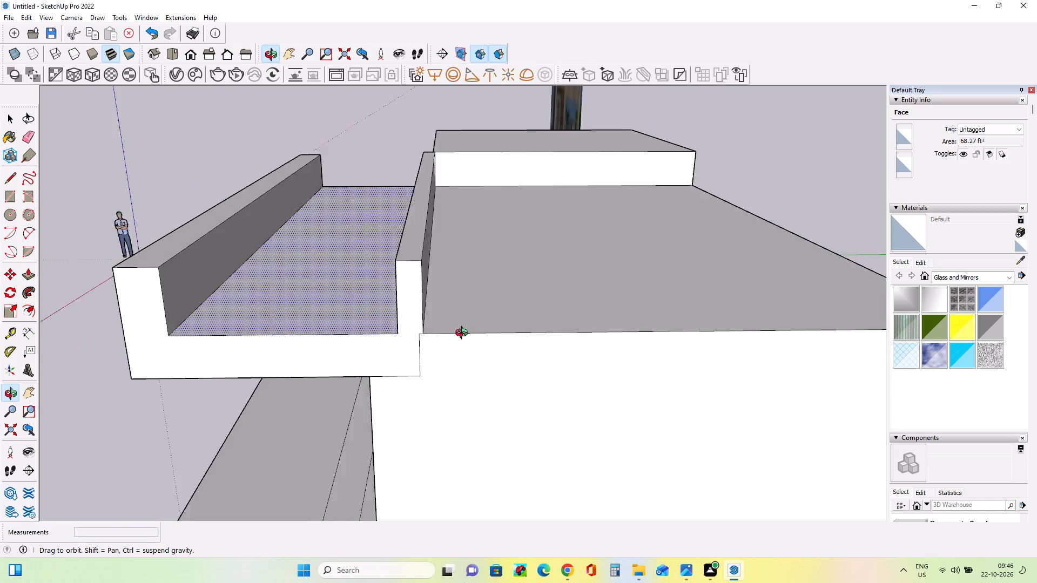
middle_drag(464, 334, 818, 360)
click(448, 305)
click(452, 301)
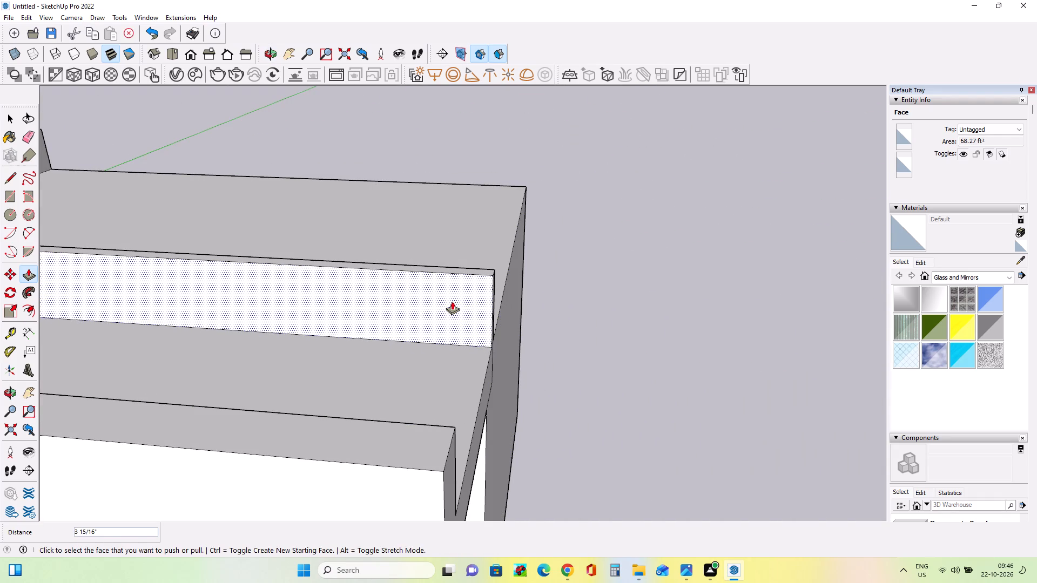
Push the raised strip's front face back about 4 1/8", in line with the left bay's front corner.
scroll(656, 296, down, 12)
middle_drag(549, 306, 737, 281)
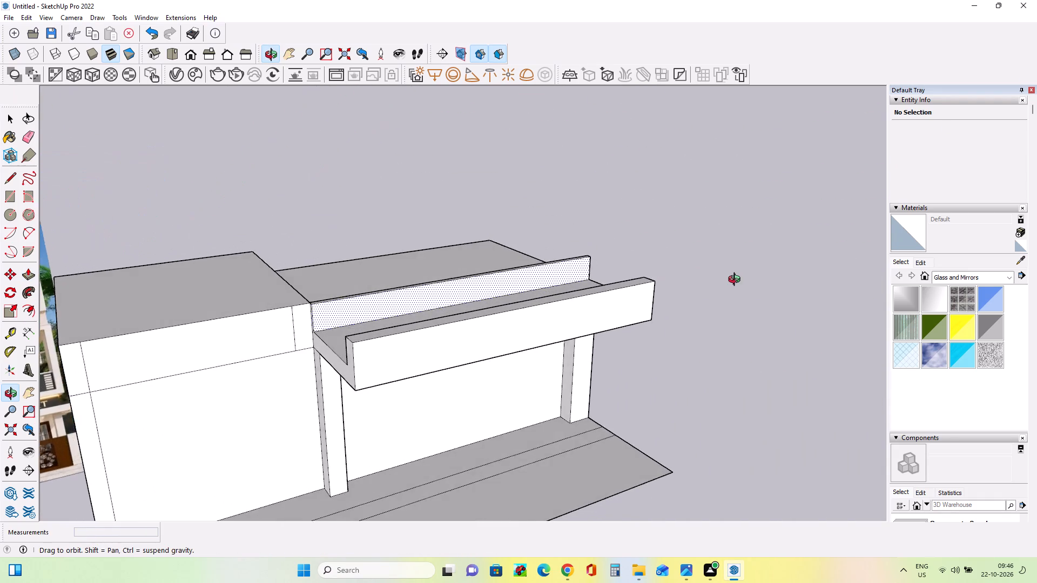
middle_drag(737, 281, 737, 285)
scroll(329, 307, up, 2)
scroll(329, 307, down, 1)
scroll(329, 307, up, 6)
drag(326, 311, 310, 308)
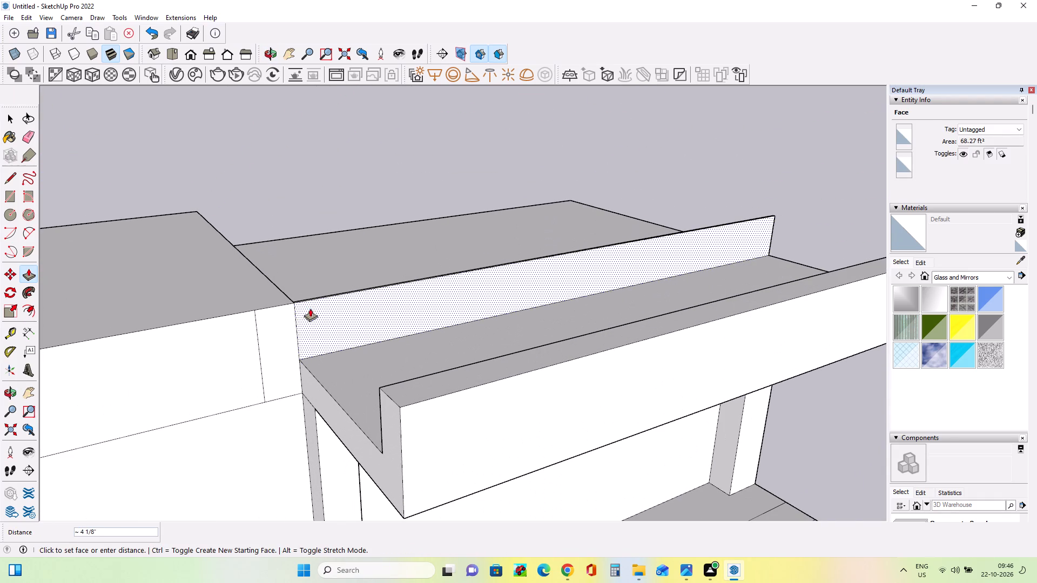
drag(310, 308, 285, 322)
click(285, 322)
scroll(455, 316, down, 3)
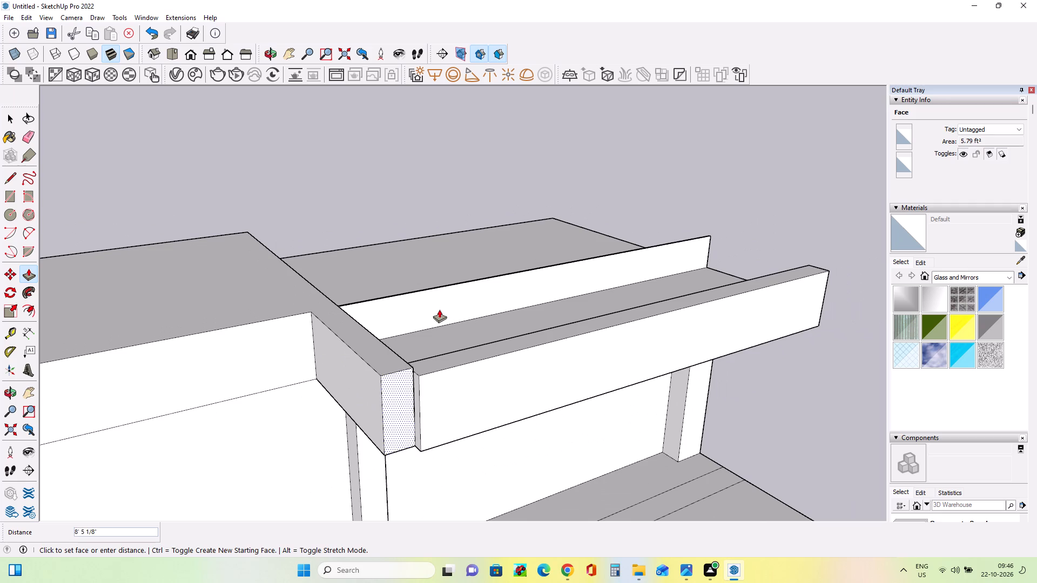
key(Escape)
Examine the facade image's lower floors against the model's left bay, canopy and thin raised wall.
middle_drag(523, 293, 455, 341)
scroll(455, 341, down, 6)
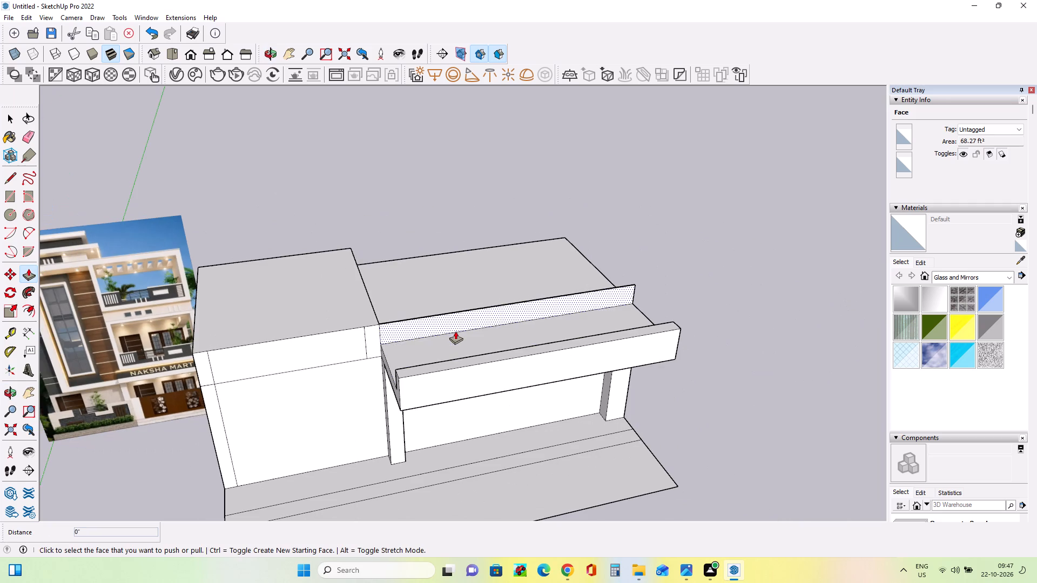
scroll(105, 380, up, 7)
middle_drag(135, 374, 137, 382)
scroll(137, 382, down, 8)
middle_drag(549, 331, 533, 334)
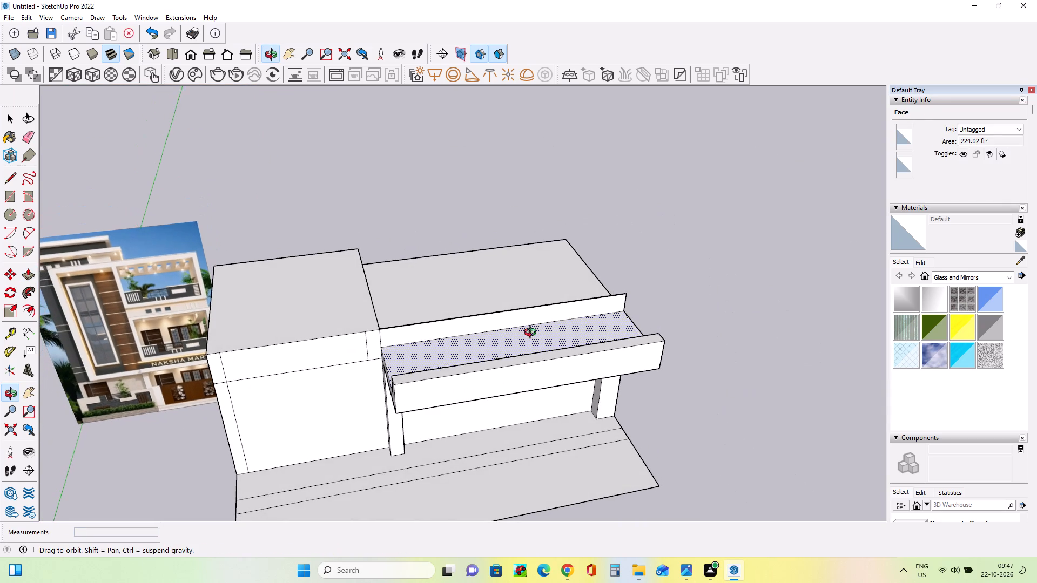
middle_drag(533, 334, 531, 326)
Pull the thin wall's roof-side face about 10 11/16" over the main roof to thicken the wall.
scroll(415, 334, up, 2)
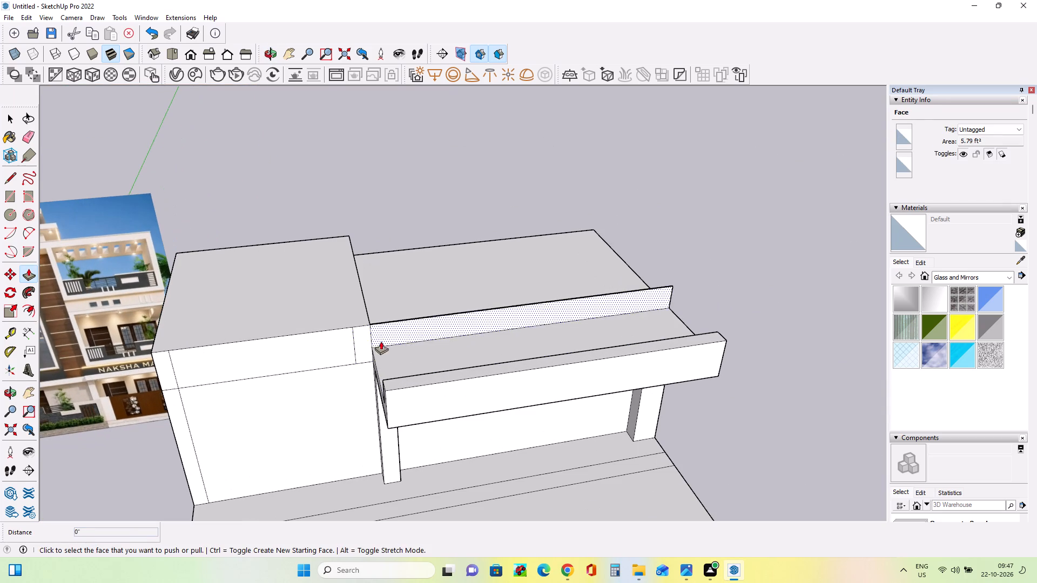
scroll(428, 328, up, 1)
middle_drag(432, 341, 71, 326)
middle_drag(446, 323, 187, 332)
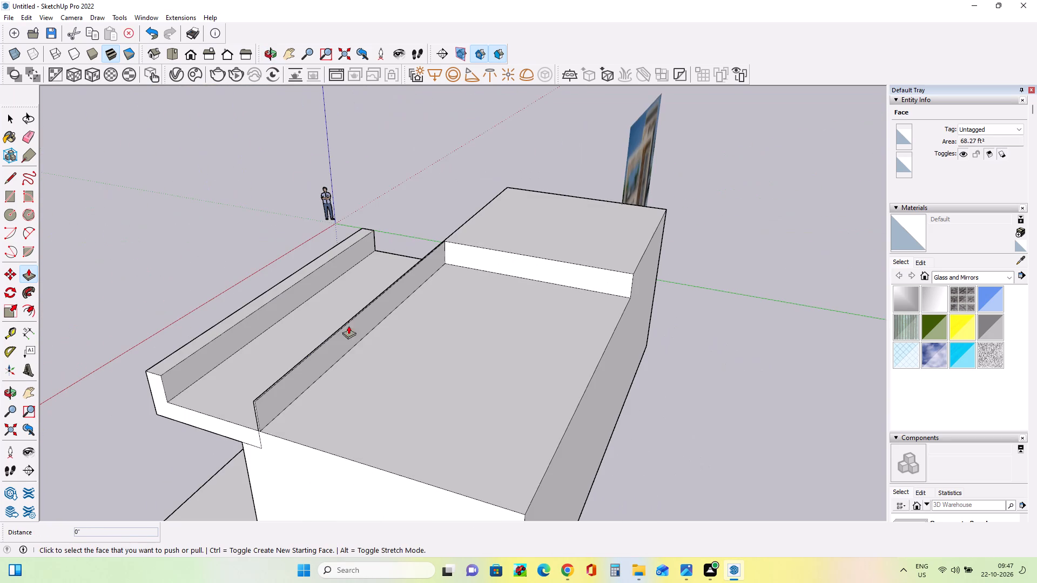
click(351, 340)
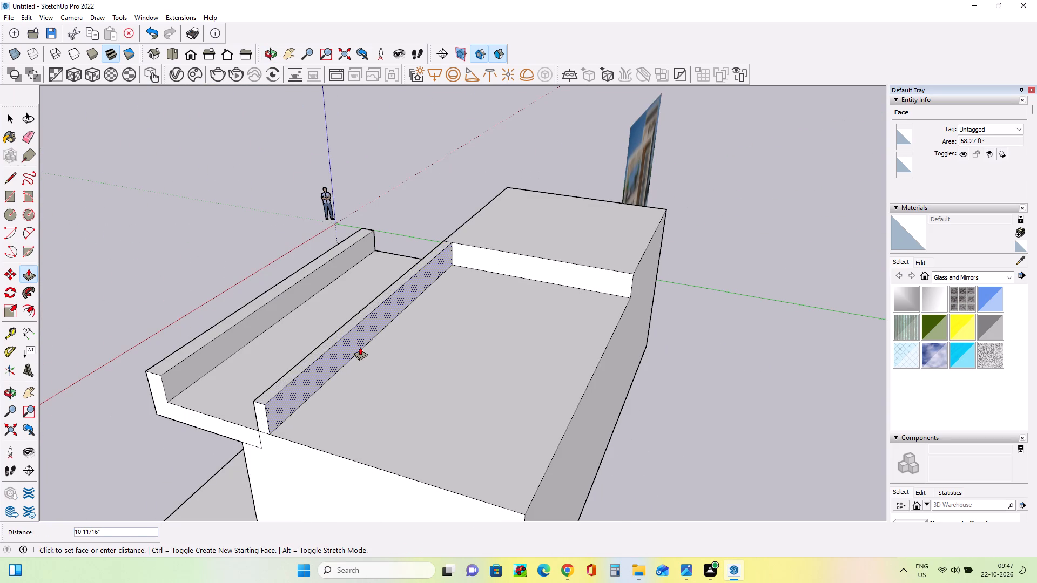
click(360, 347)
Push/Pull the main roof face up 2' 4 5/8", flush with the left bay's roof and the front wall's top.
middle_drag(356, 370, 875, 310)
scroll(852, 299, down, 3)
scroll(567, 316, down, 3)
middle_drag(551, 326, 573, 352)
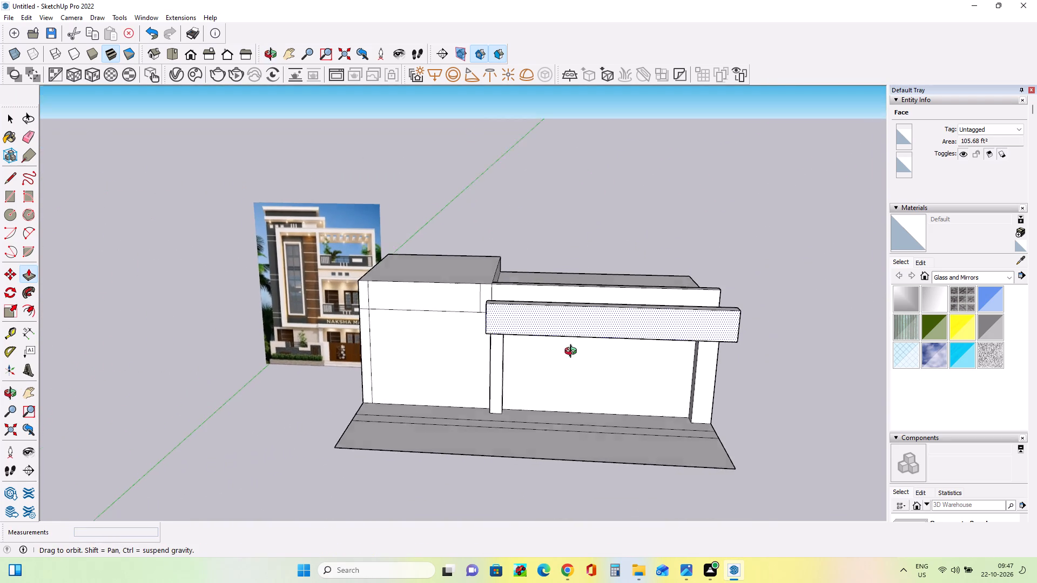
middle_drag(573, 352, 645, 405)
middle_drag(450, 300, 459, 323)
click(602, 238)
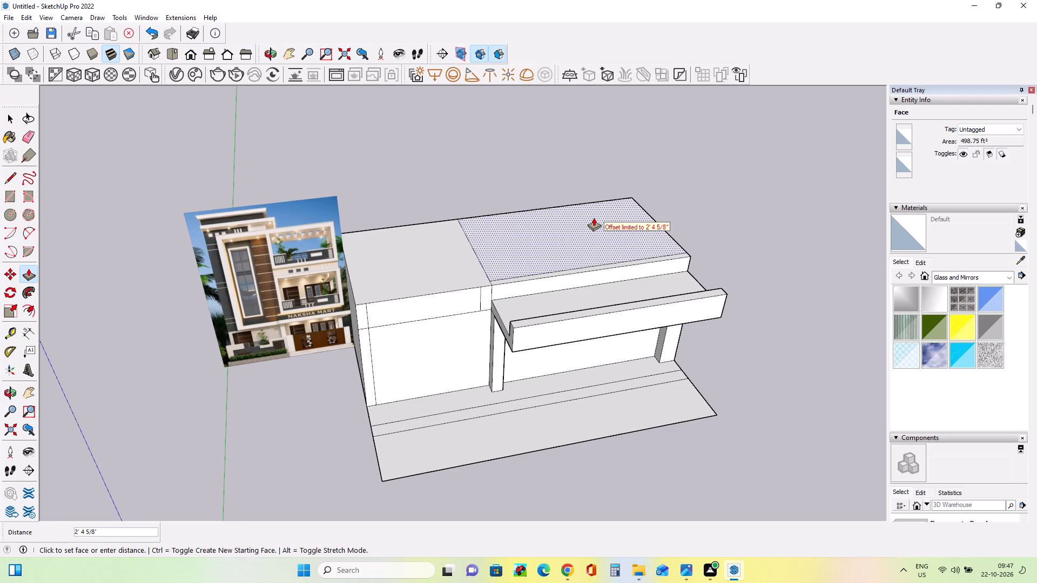
click(594, 218)
Push/Pull the main roof face up again to raise an upper block above the left bay's roof level.
click(591, 222)
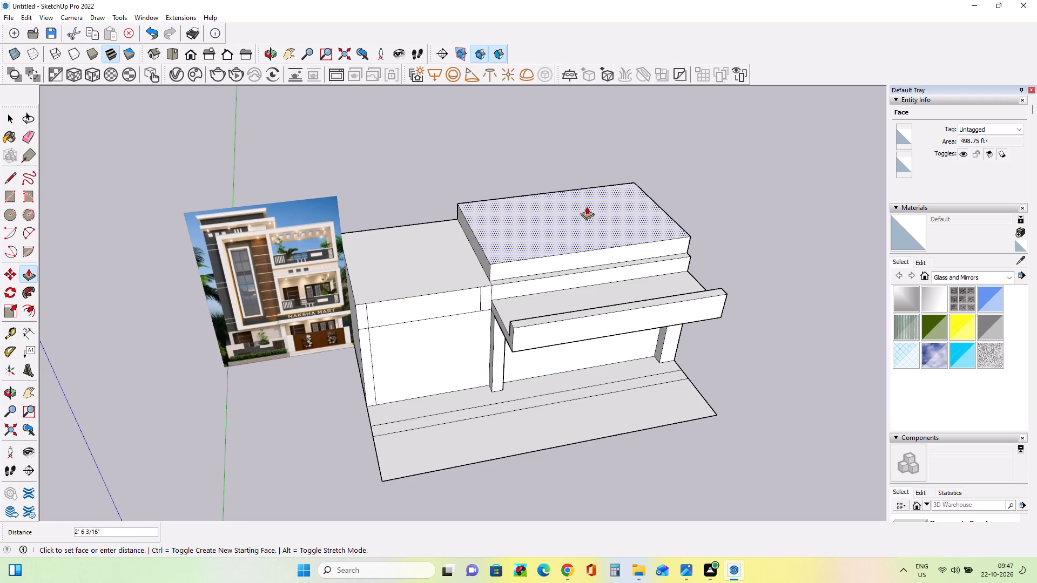
click(590, 194)
Push/Pull the left bay's roof up in two pulls until the upper part is about twice the ground storey's height.
middle_drag(607, 256, 603, 200)
scroll(603, 200, down, 5)
middle_drag(609, 214, 613, 233)
click(508, 233)
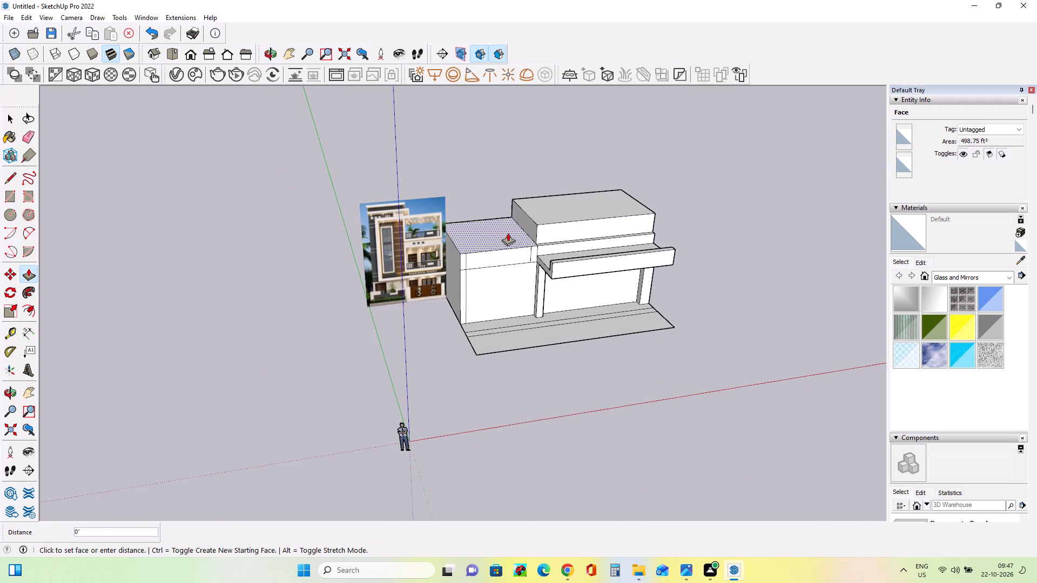
click(498, 190)
click(496, 218)
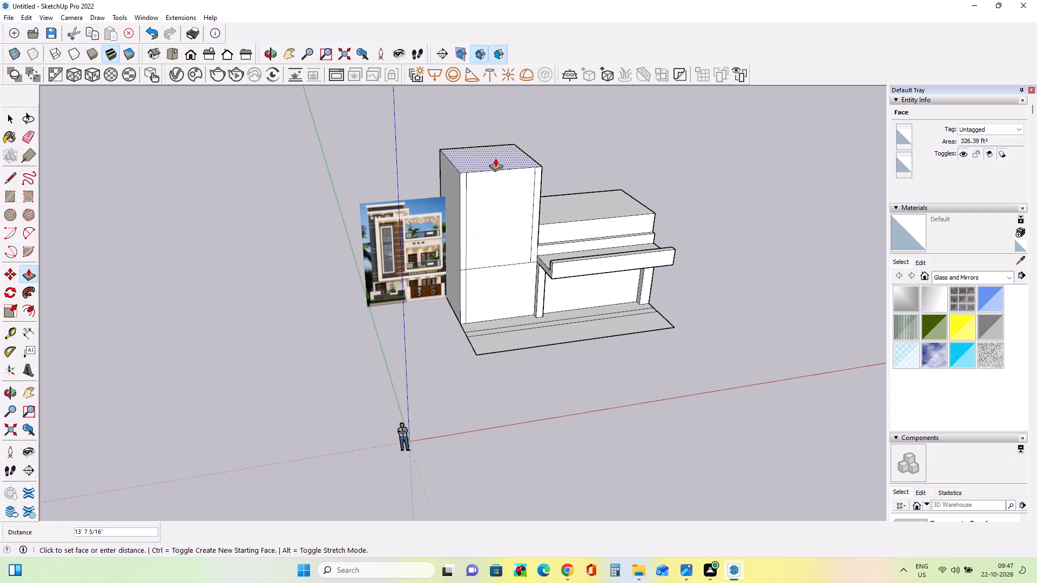
click(495, 150)
Pull the building's rear face out about 8' 2 1/4" to deepen the whole building.
scroll(497, 303, down, 8)
middle_drag(627, 297, 542, 309)
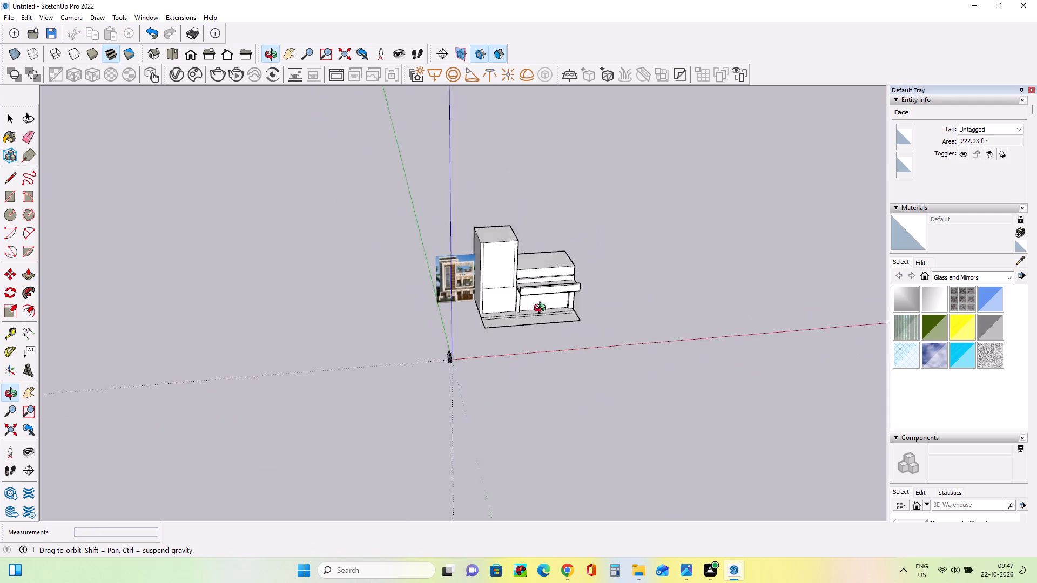
middle_drag(542, 309, 150, 247)
middle_drag(553, 359, 226, 394)
click(473, 340)
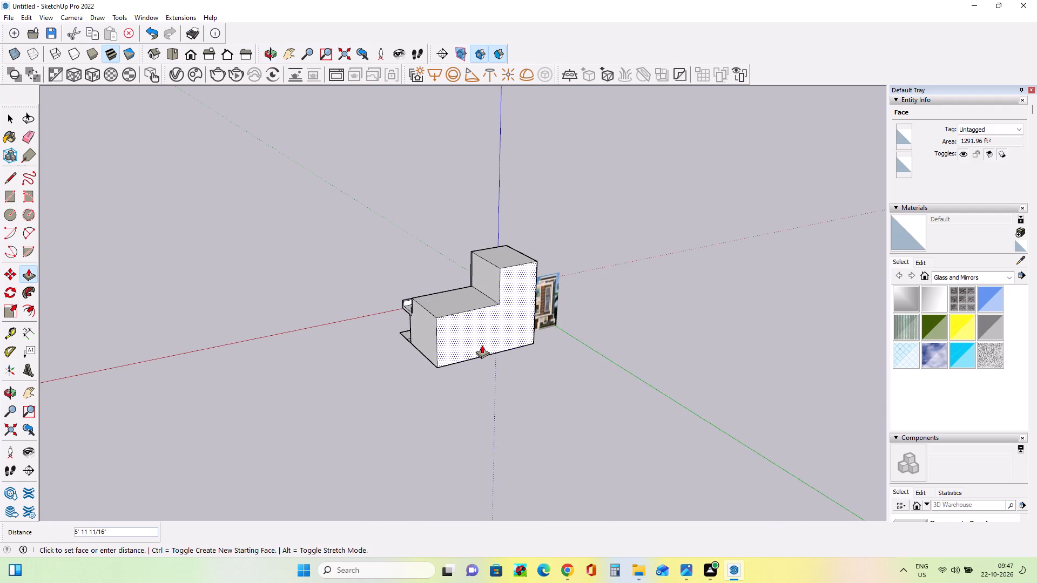
click(482, 349)
Push the upper block's front face back about 7' 10 3/4", leaving a terrace above the canopy.
middle_drag(398, 389, 891, 398)
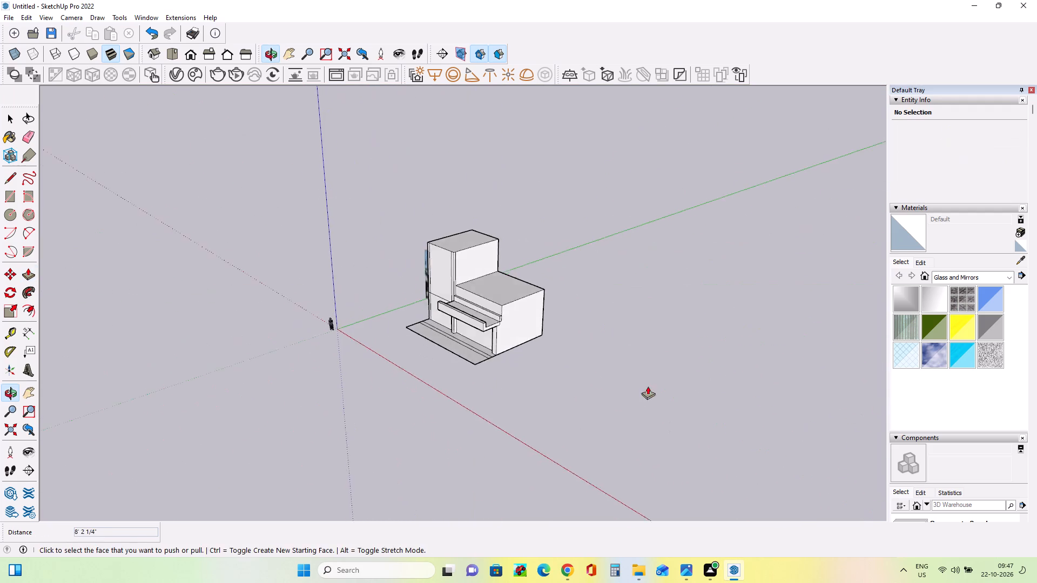
middle_drag(474, 392, 799, 392)
scroll(474, 288, up, 8)
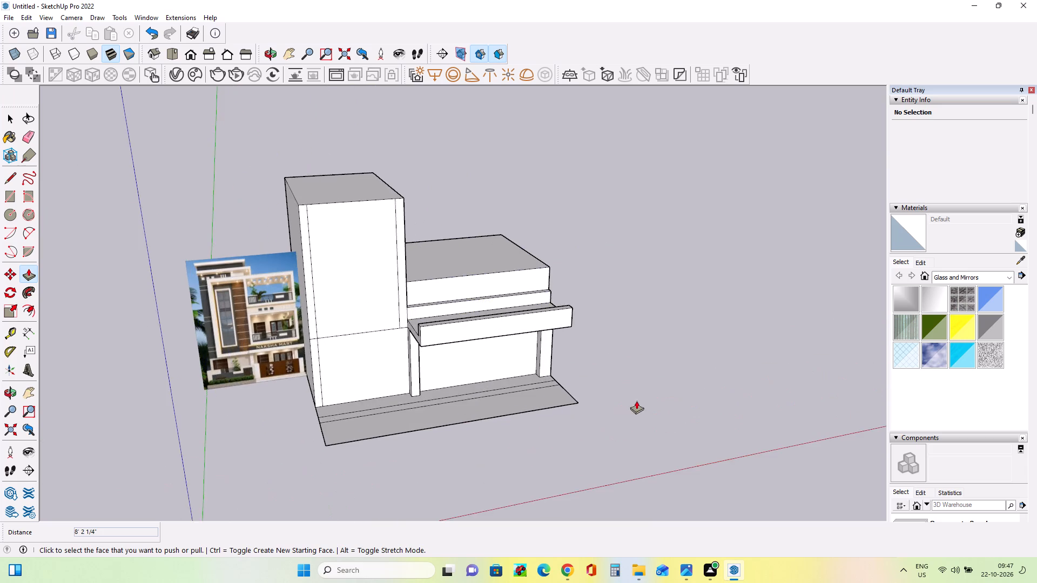
middle_drag(635, 404, 522, 456)
scroll(455, 281, up, 4)
middle_drag(457, 288, 497, 312)
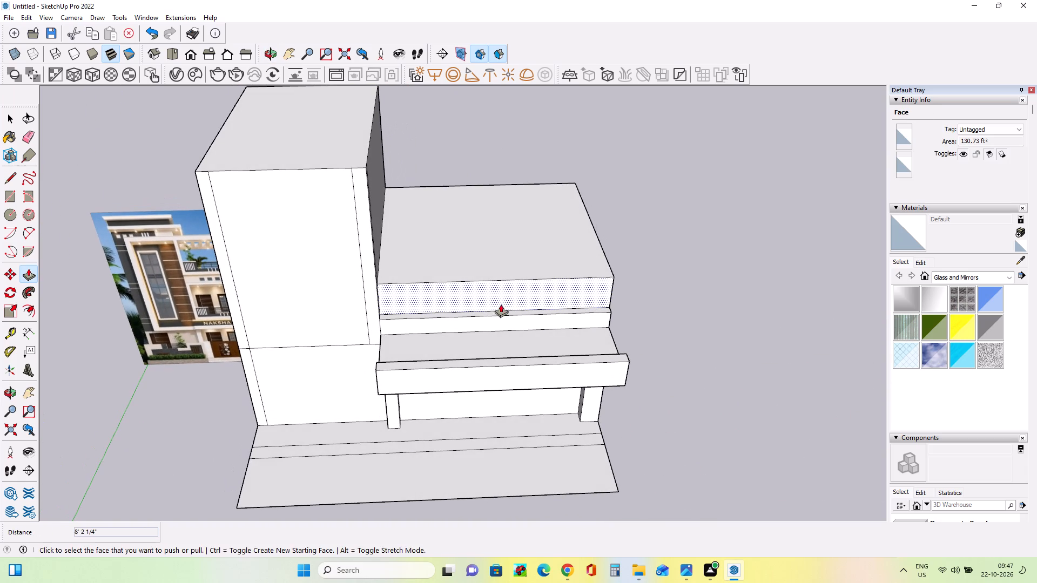
click(503, 300)
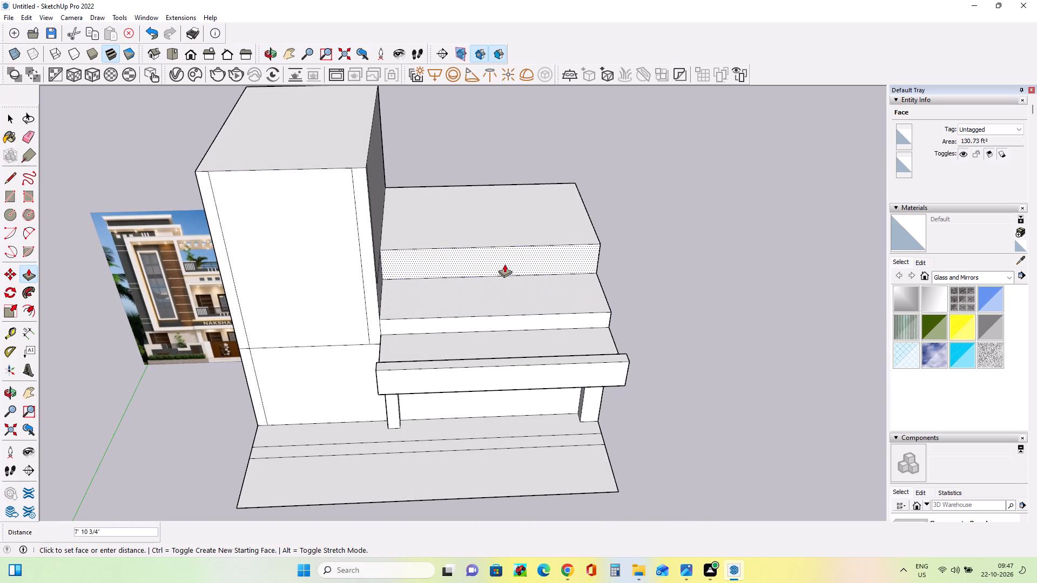
click(504, 267)
Push/Pull the canopy parapet's inner face about 2' 6 3/16" towards the building to thicken the parapet.
middle_drag(522, 332, 553, 255)
scroll(422, 284, up, 3)
middle_drag(455, 340, 459, 348)
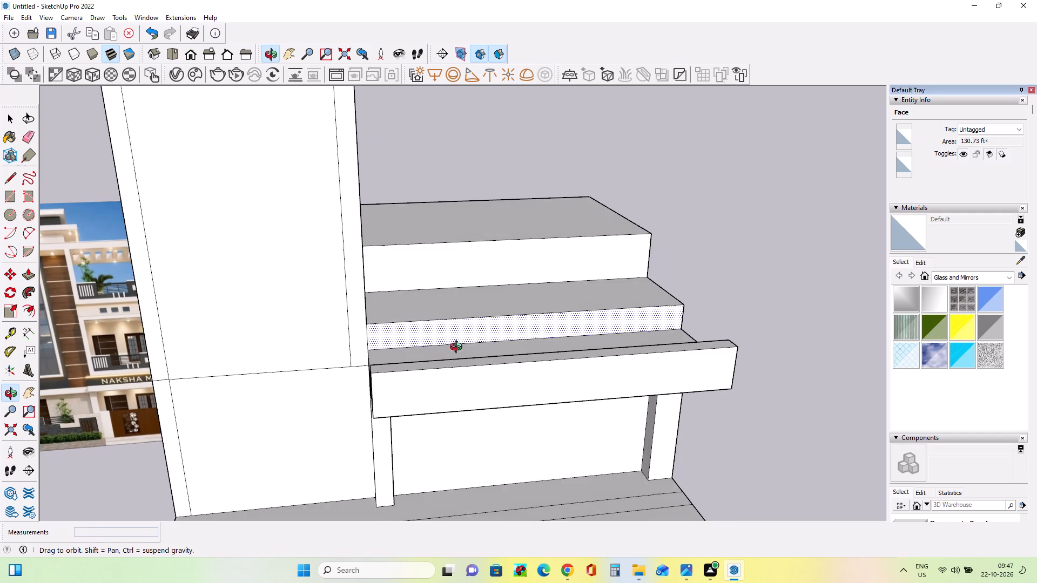
middle_drag(459, 348, 474, 341)
scroll(474, 341, down, 1)
middle_click(452, 383)
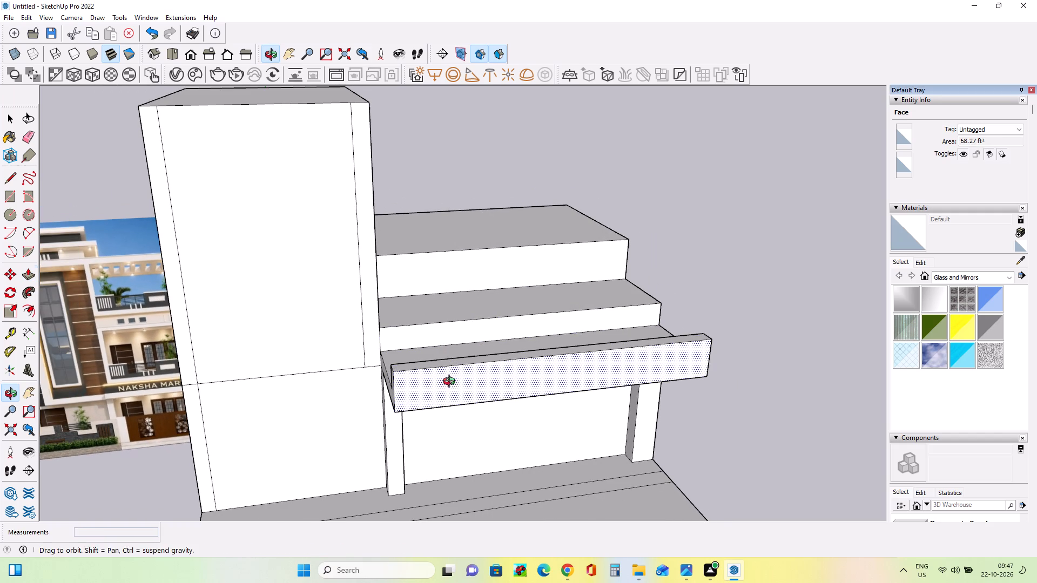
middle_drag(424, 382, 547, 361)
middle_drag(446, 387, 480, 399)
middle_drag(484, 375, 701, 449)
click(590, 346)
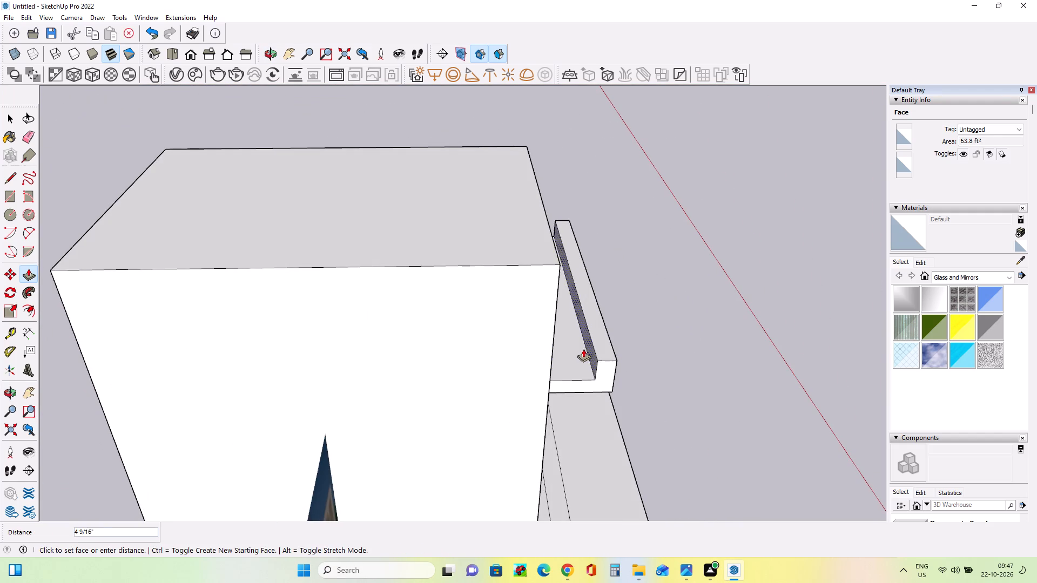
click(564, 352)
middle_drag(660, 401, 387, 402)
scroll(387, 402, down, 3)
scroll(452, 393, down, 4)
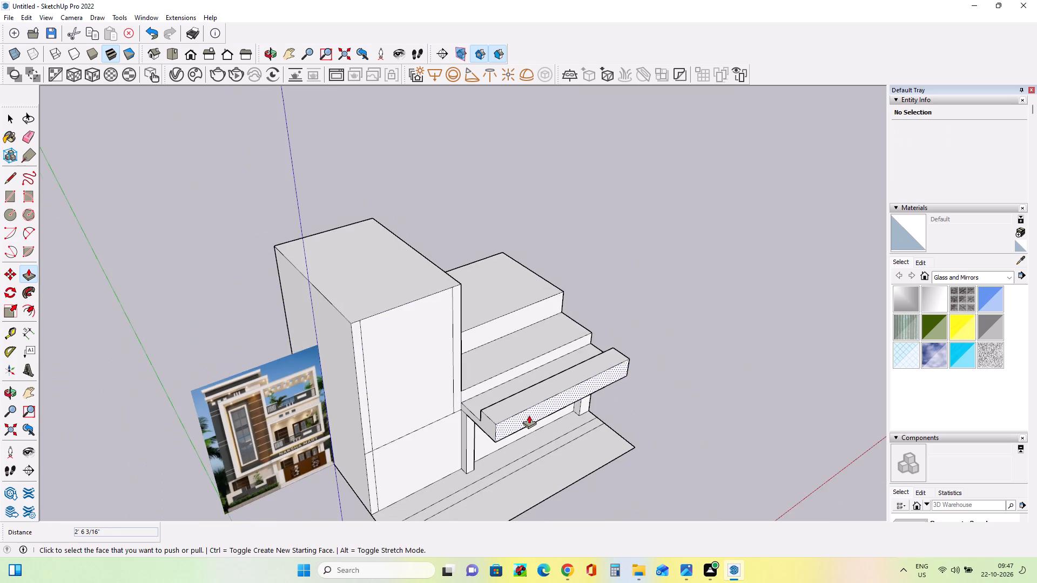
Push/Pull the terrace surface between the canopy and the upper block up about 1' 3 7/8".
middle_drag(530, 415, 461, 350)
scroll(438, 398, up, 3)
middle_drag(487, 417, 456, 406)
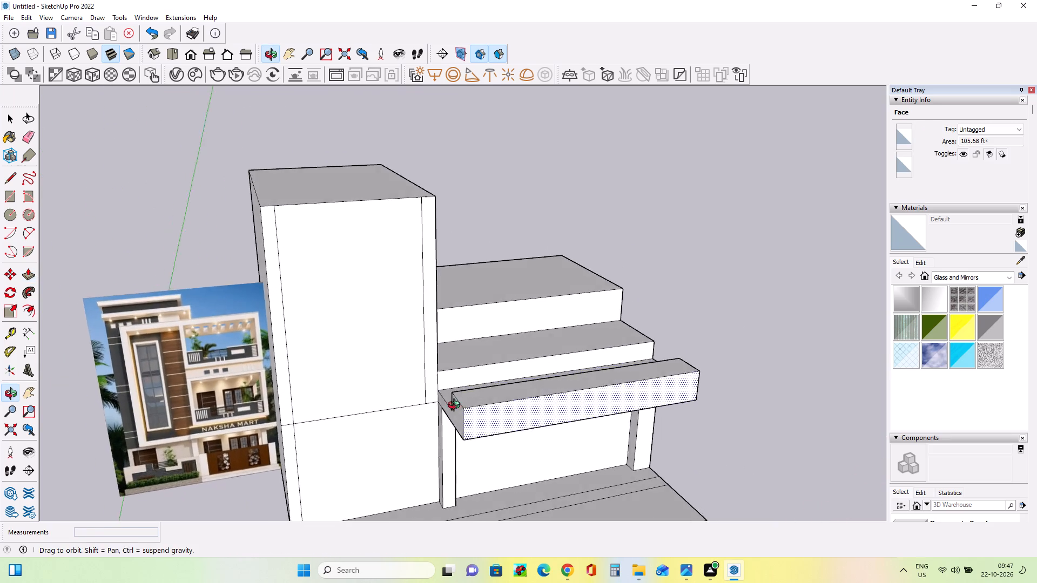
middle_drag(456, 406, 425, 405)
click(477, 352)
click(479, 342)
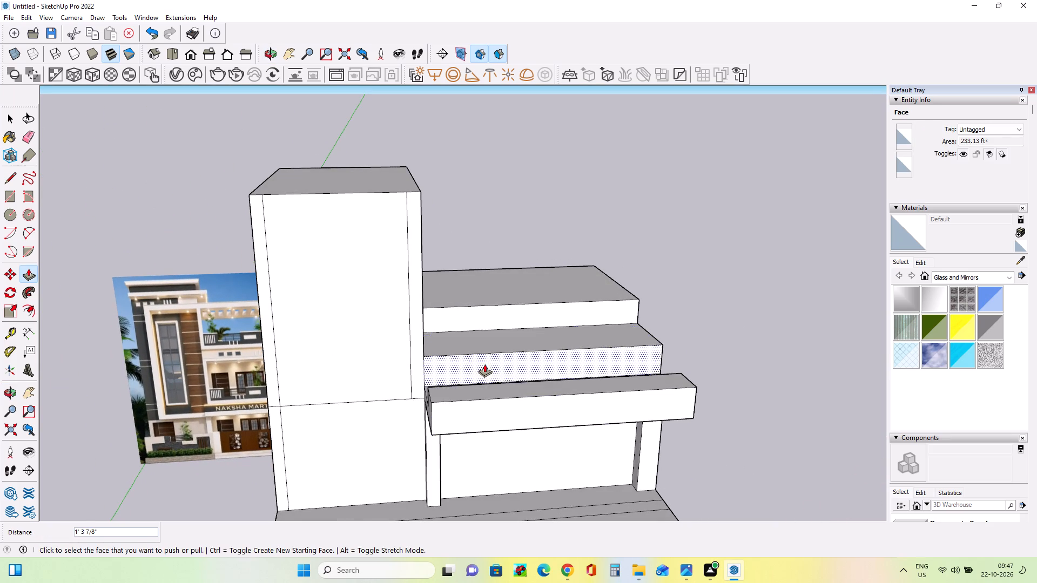
Push/Pull the canopy parapet's inner face about 3' 8 1/2" towards the building, narrowing the gap behind it.
middle_click(485, 364)
middle_drag(439, 421, 513, 423)
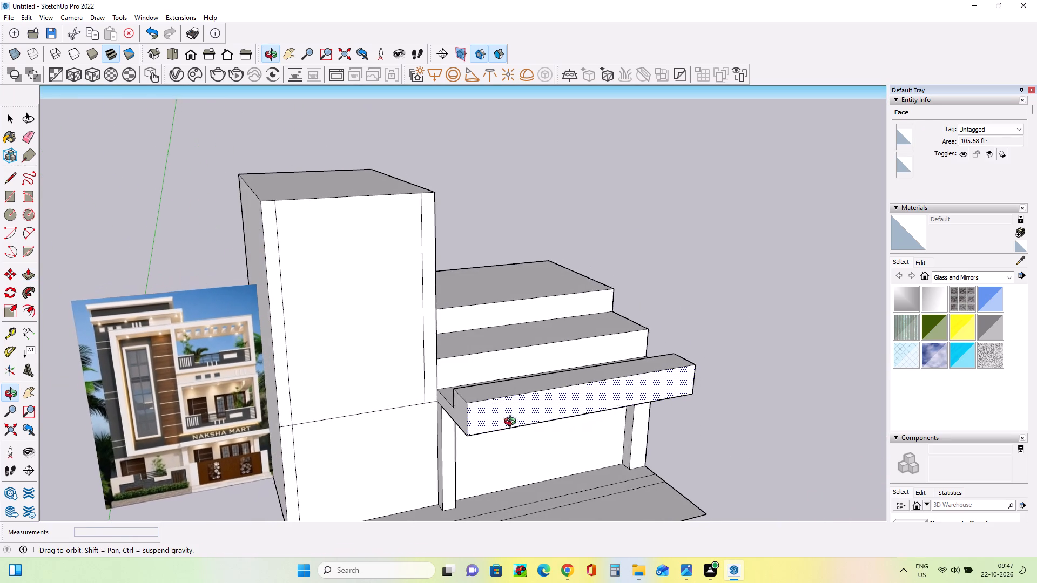
middle_drag(513, 423, 612, 429)
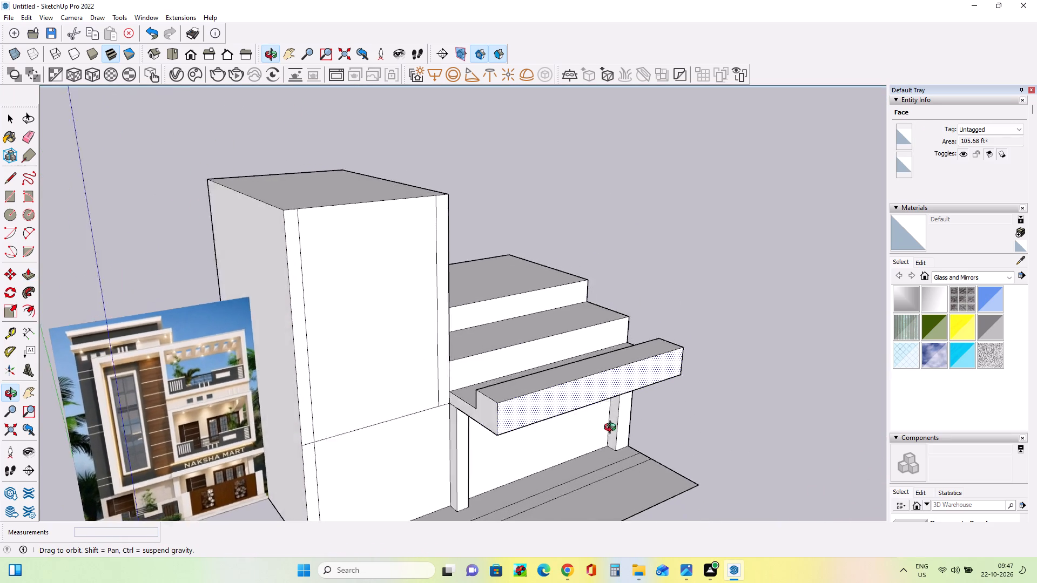
middle_drag(612, 429, 689, 485)
scroll(548, 321, up, 2)
scroll(548, 320, down, 1)
scroll(549, 320, up, 3)
middle_drag(547, 369, 675, 479)
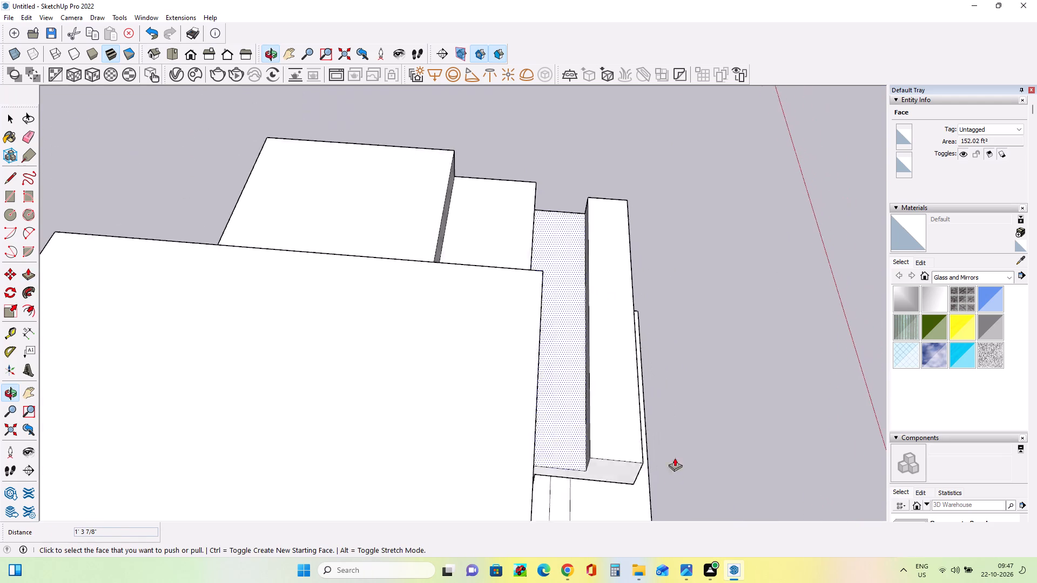
click(585, 318)
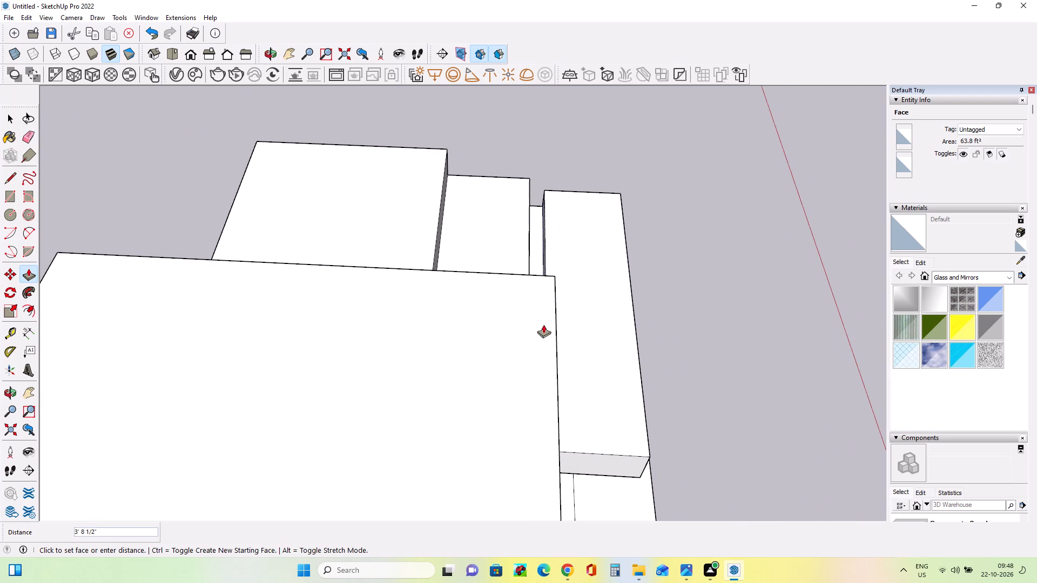
click(543, 324)
Push the canopy's front face back about 5' 2 11/16" to reduce its projection.
middle_drag(605, 373, 300, 253)
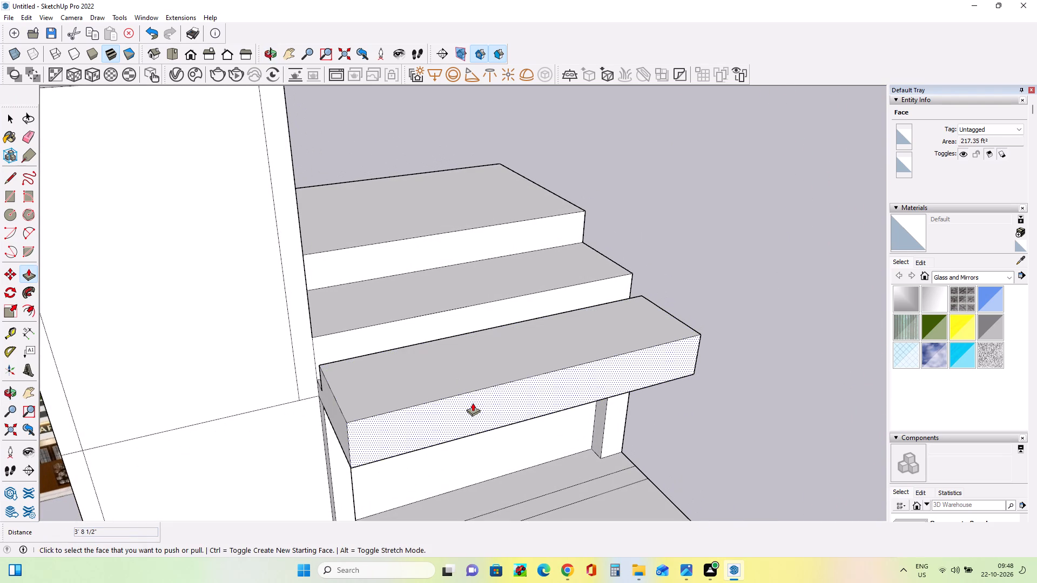
click(471, 409)
click(443, 371)
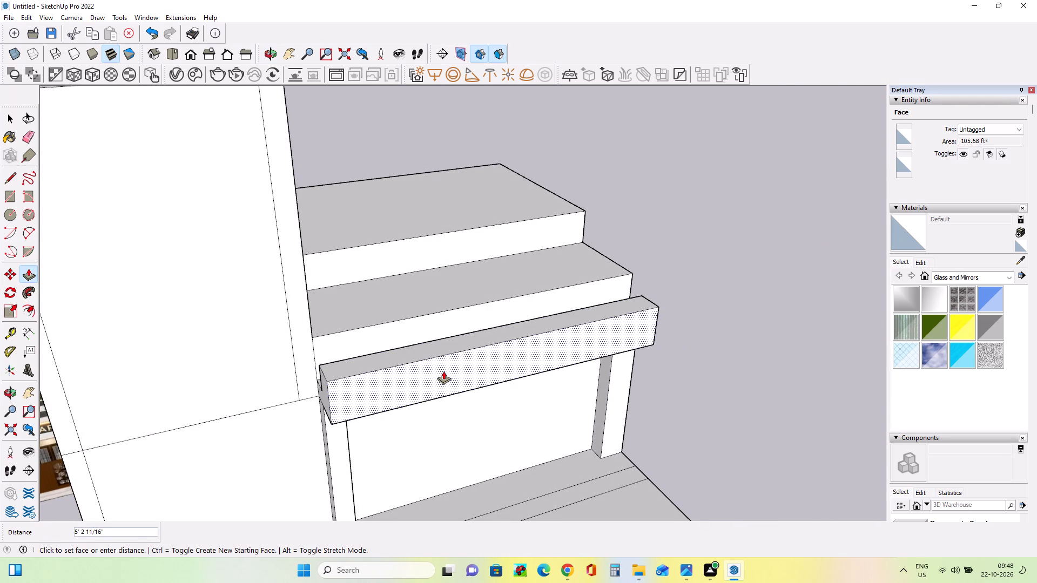
Push/Pull the canopy parapet's inner face about 1' 6 15/16" further to close the gap against the building.
middle_drag(490, 390, 379, 341)
scroll(379, 341, down, 3)
scroll(462, 349, down, 4)
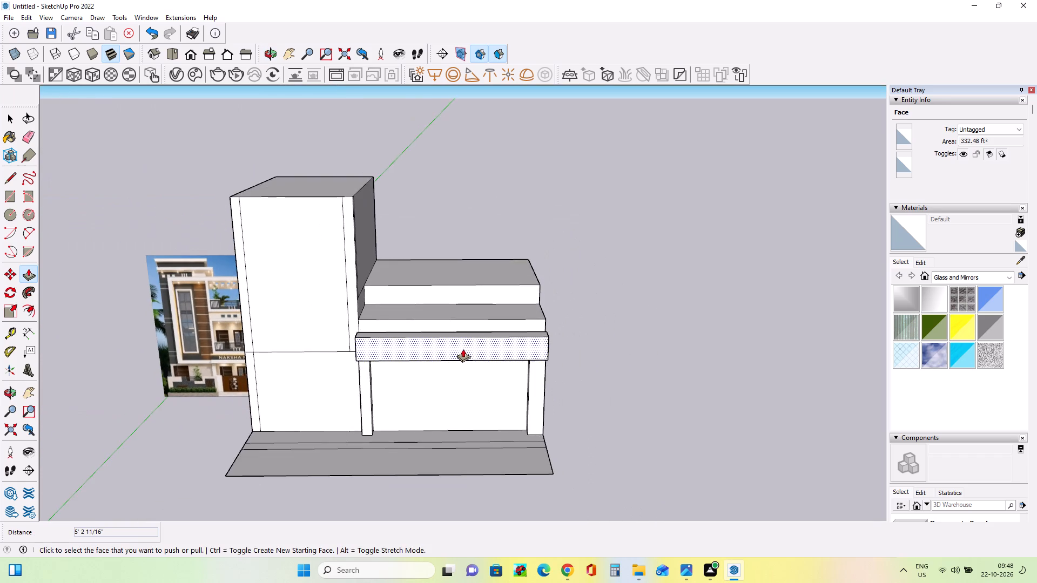
middle_drag(466, 349, 536, 368)
scroll(394, 354, up, 7)
middle_drag(413, 357, 471, 360)
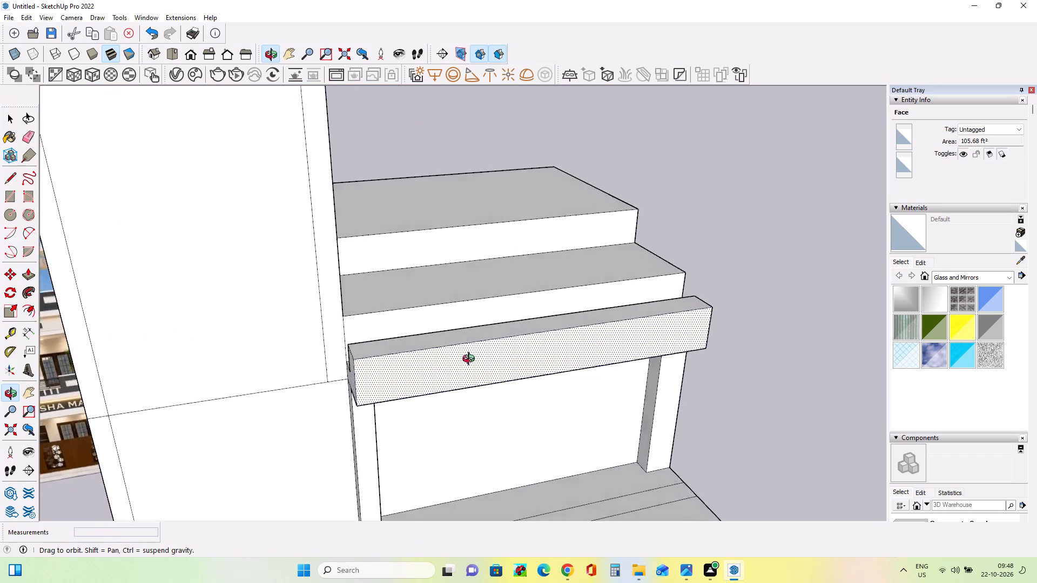
middle_drag(471, 360, 20, 391)
middle_drag(389, 363, 170, 362)
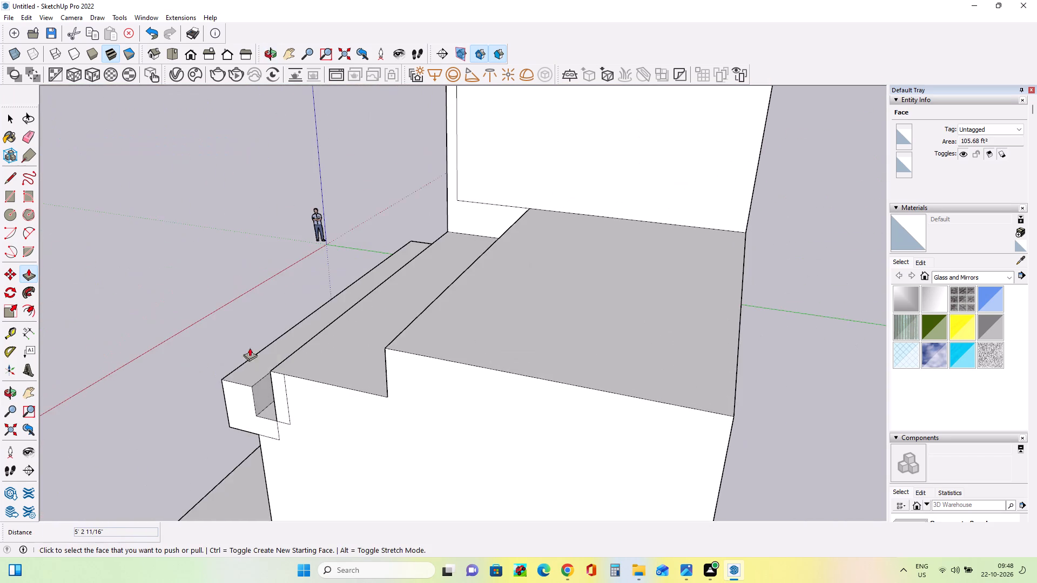
scroll(271, 372, up, 4)
click(265, 389)
click(277, 403)
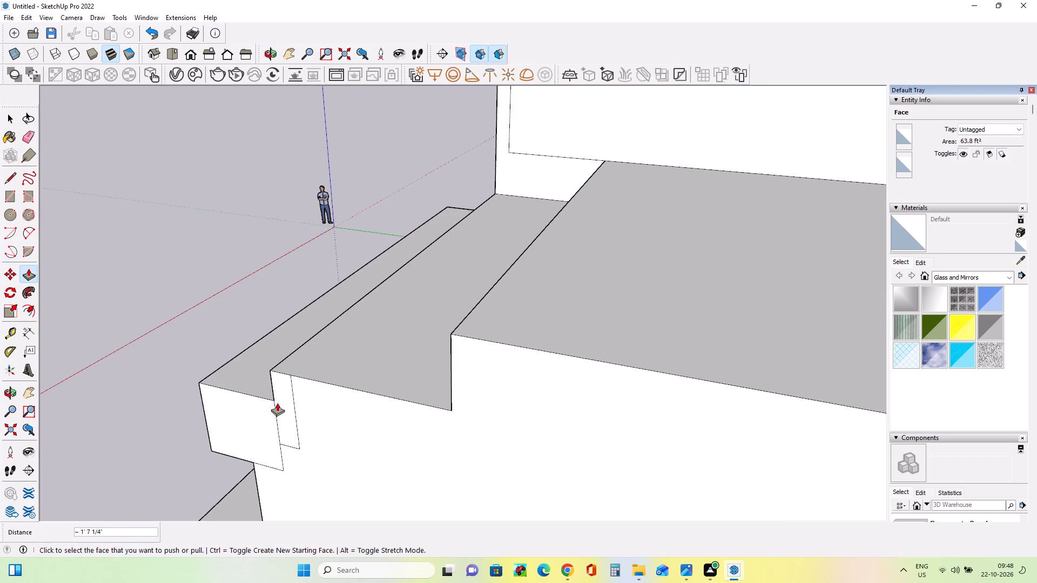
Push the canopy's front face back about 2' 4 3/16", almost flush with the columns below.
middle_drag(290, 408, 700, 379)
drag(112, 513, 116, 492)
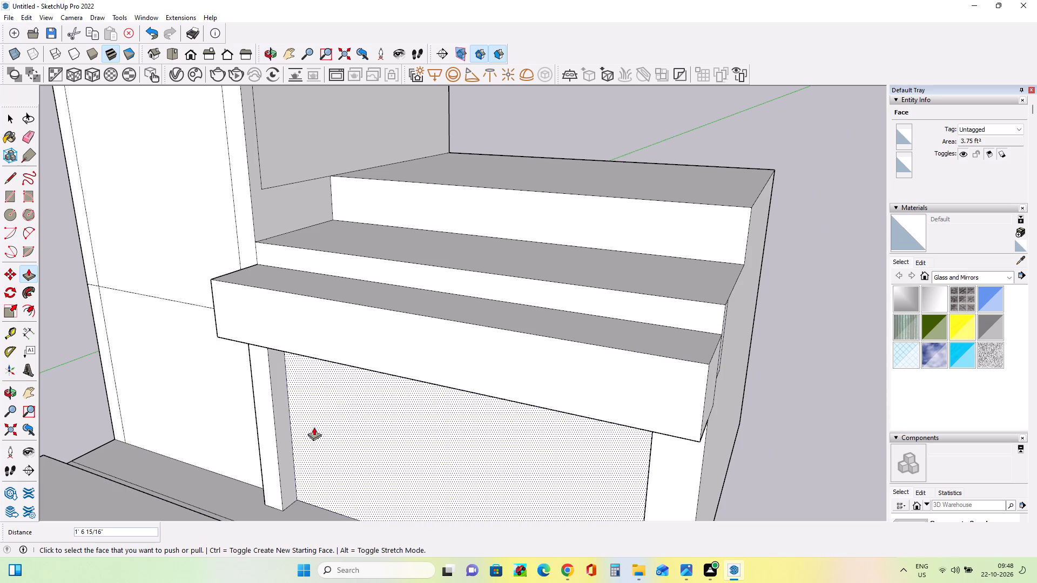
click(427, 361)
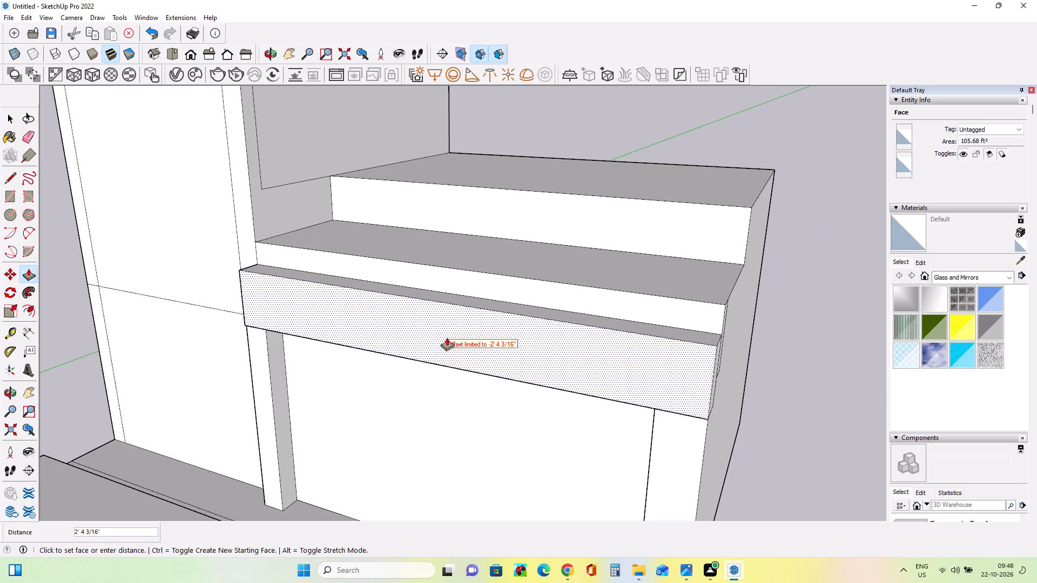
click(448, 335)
Examine the canopy and front elevation, comparing them with the NAKSHA MART sign band and balconies in the facade image.
middle_drag(379, 381, 792, 369)
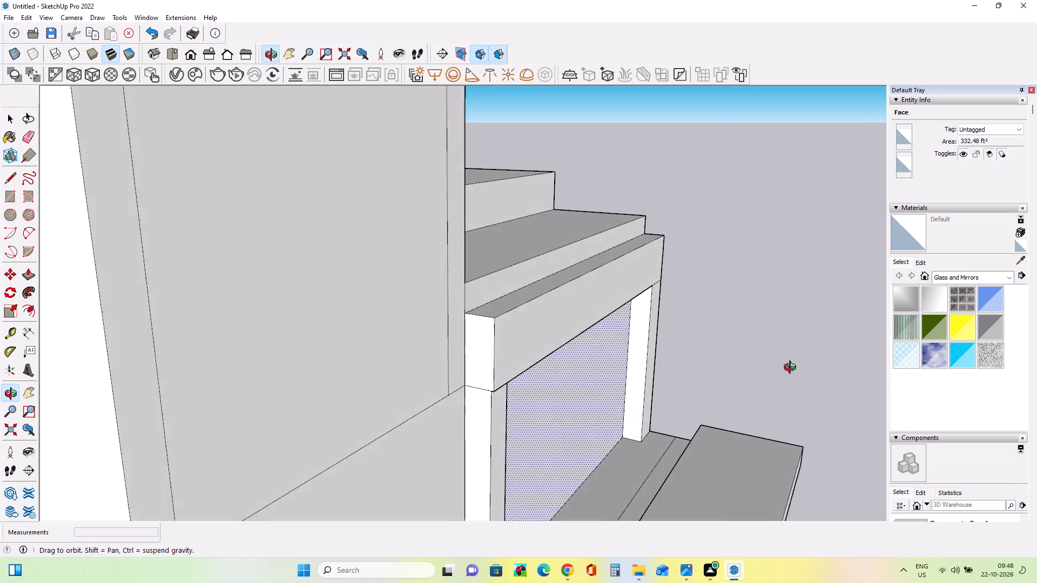
middle_drag(792, 369, 548, 405)
scroll(548, 405, down, 2)
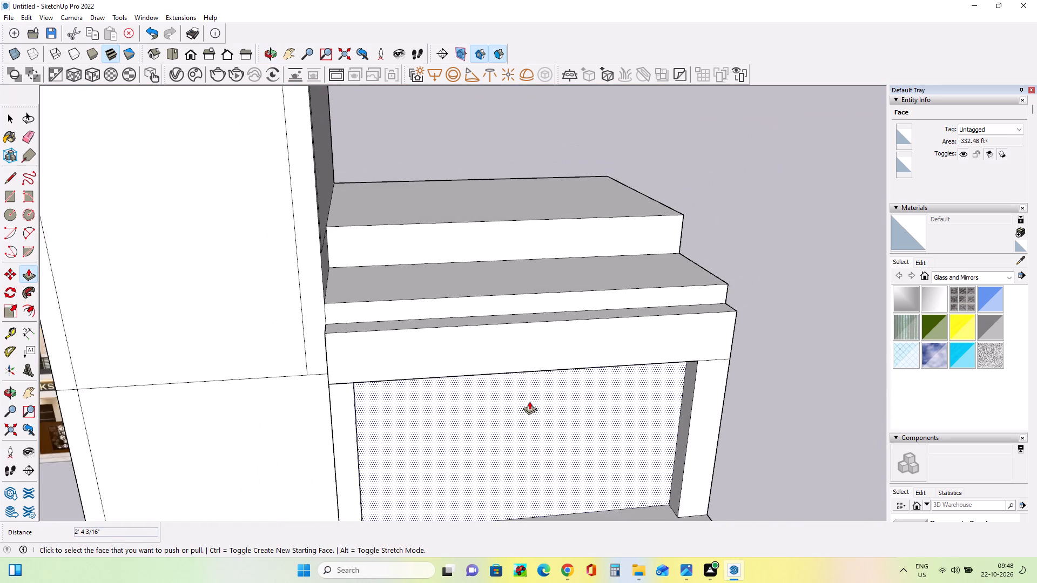
scroll(523, 399, down, 4)
middle_drag(517, 396, 526, 339)
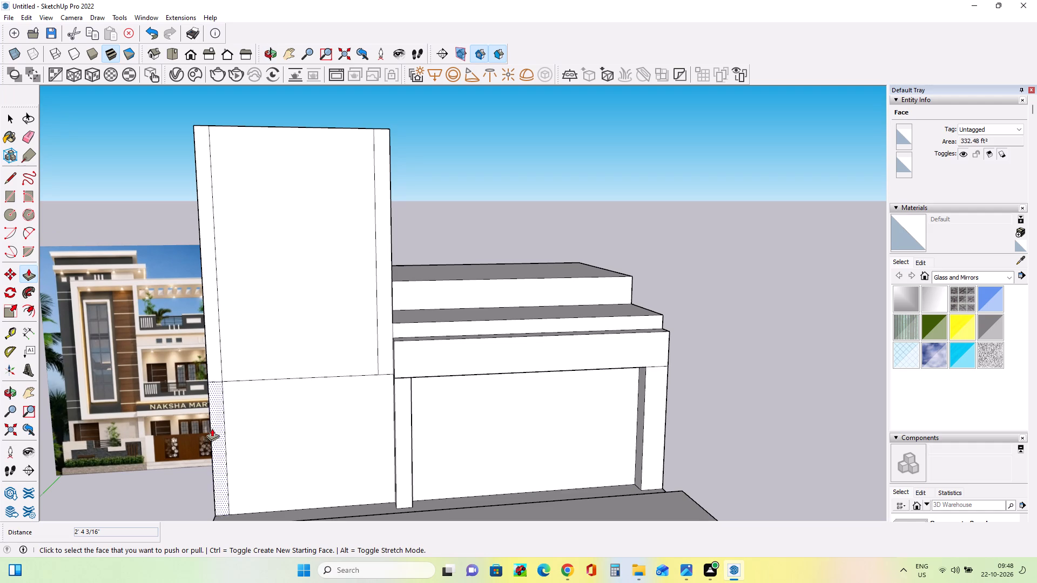
middle_drag(412, 398, 435, 326)
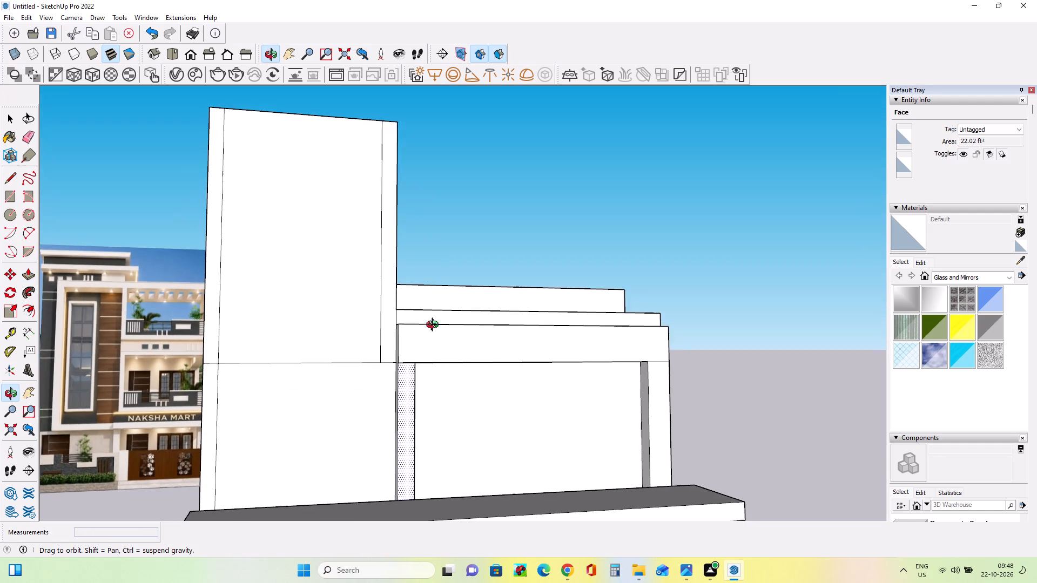
middle_drag(435, 326, 437, 322)
scroll(159, 418, up, 9)
scroll(161, 419, down, 1)
scroll(161, 419, up, 1)
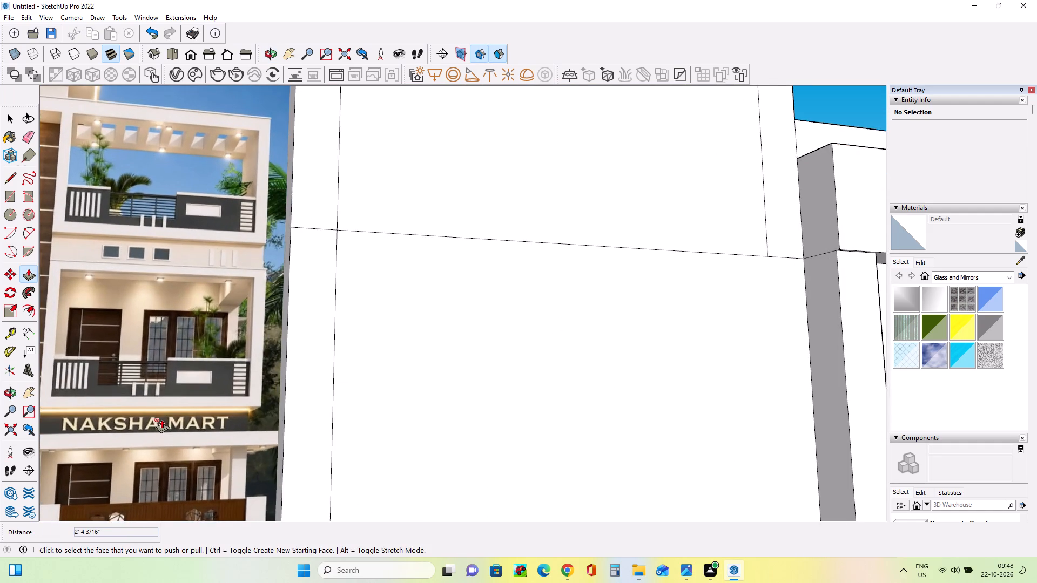
middle_drag(161, 417, 145, 440)
scroll(145, 440, down, 11)
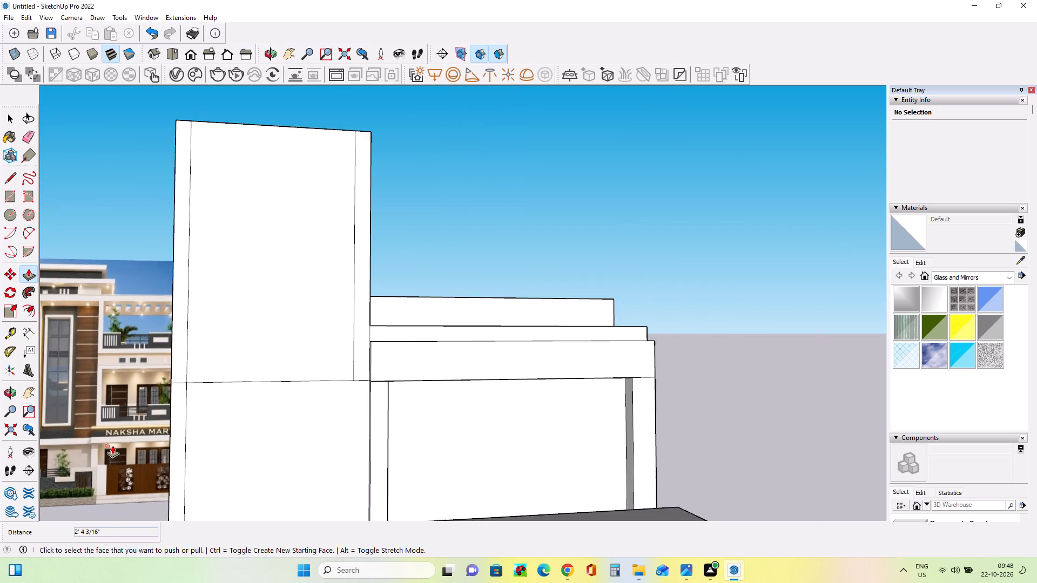
scroll(112, 445, down, 4)
Pull the canopy's front face forward so it projects moderately beyond the columns.
middle_drag(436, 446, 427, 395)
click(427, 390)
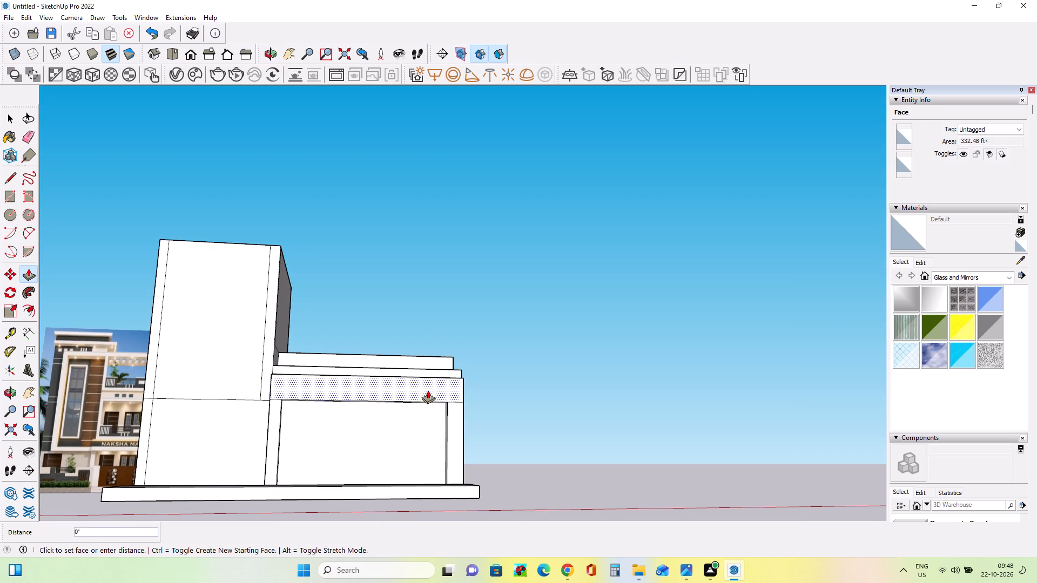
middle_drag(467, 406, 383, 512)
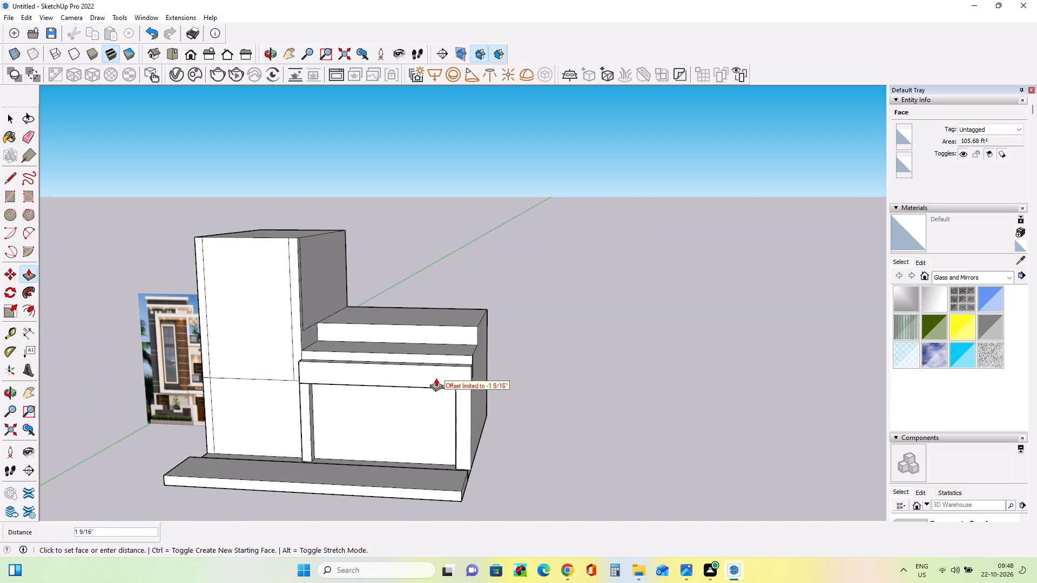
click(435, 385)
middle_drag(475, 421, 540, 443)
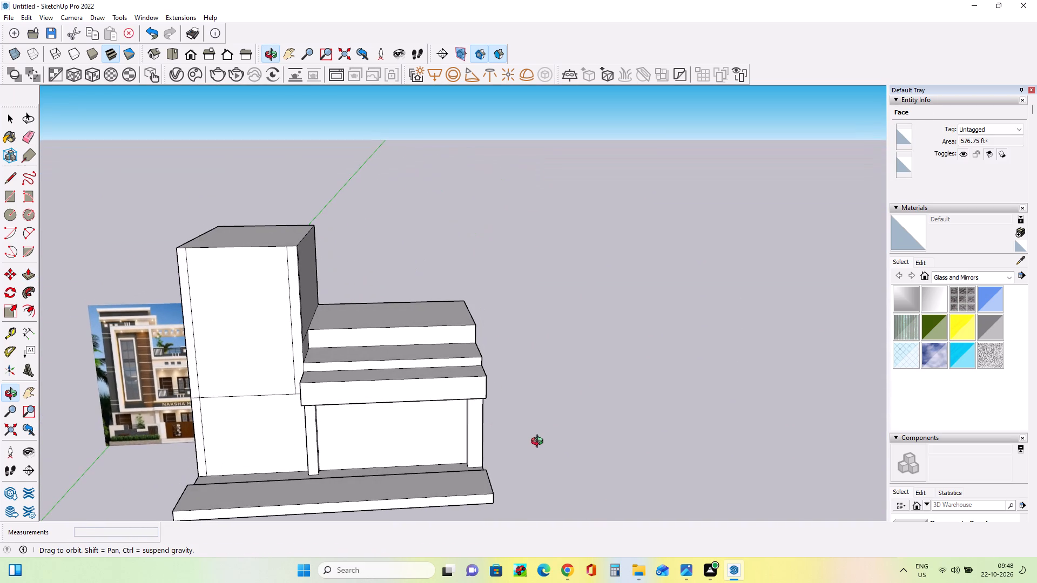
middle_drag(540, 443, 539, 443)
Pull the terrace's narrow front face above the canopy out about 4' 5", stopping just behind the canopy front.
scroll(163, 421, up, 8)
middle_click(163, 421)
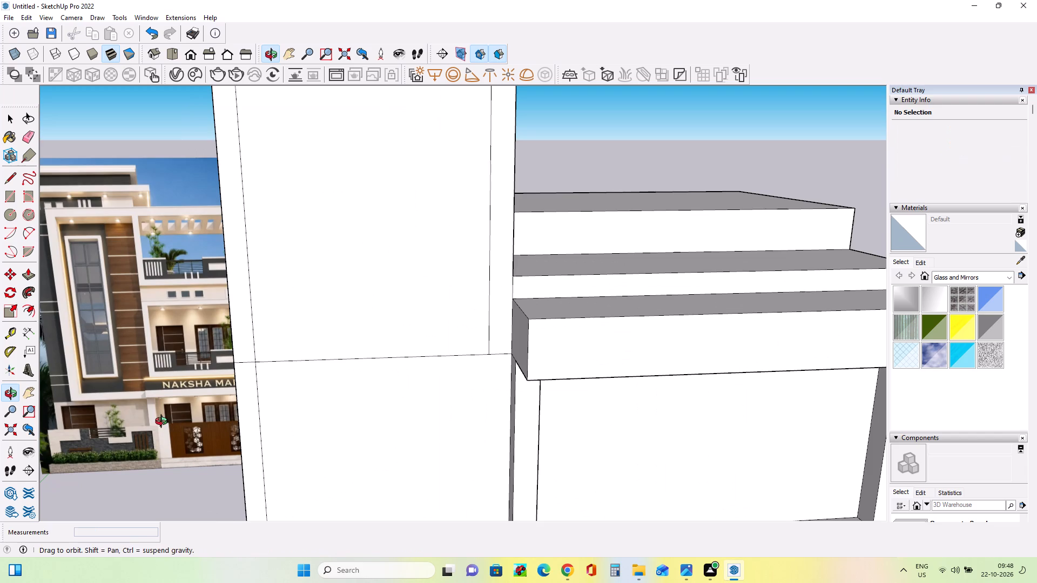
middle_drag(205, 376, 213, 397)
click(584, 293)
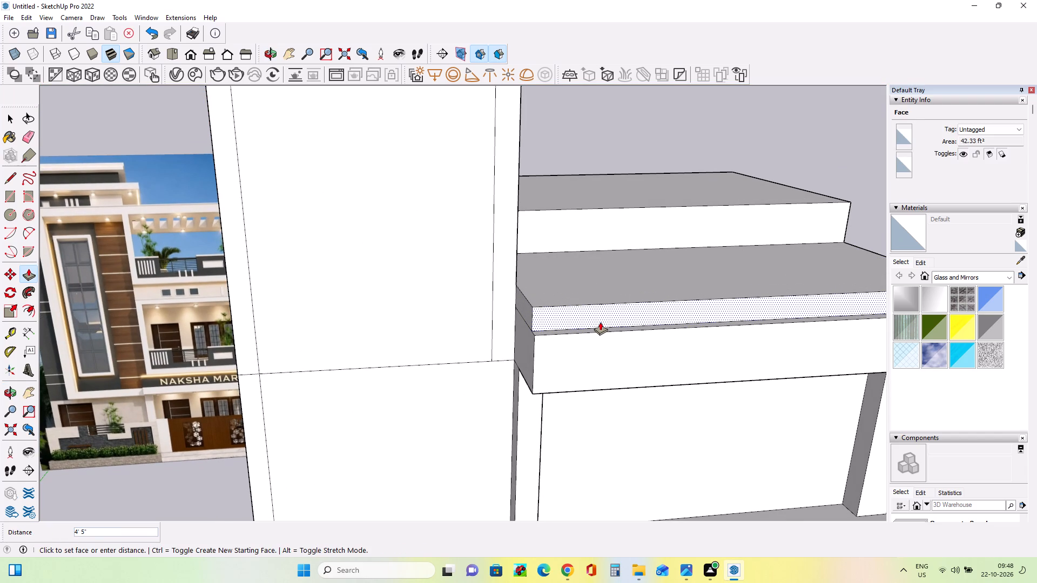
click(600, 322)
Pull the left bay's ground-storey and upper centre panels forward by 5 1/2" each.
scroll(405, 282, down, 4)
click(435, 368)
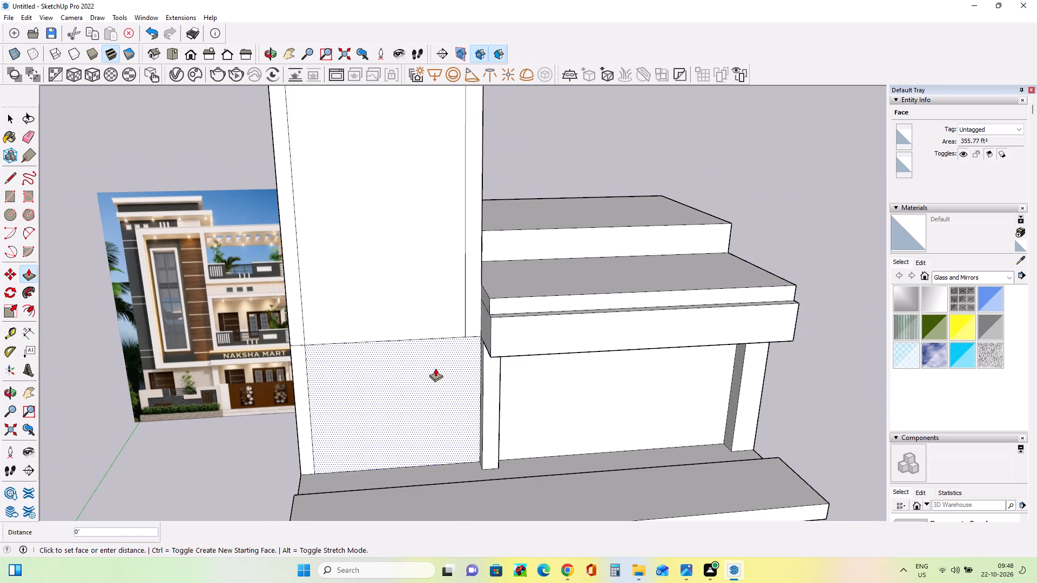
click(456, 376)
middle_drag(402, 396, 409, 408)
click(442, 370)
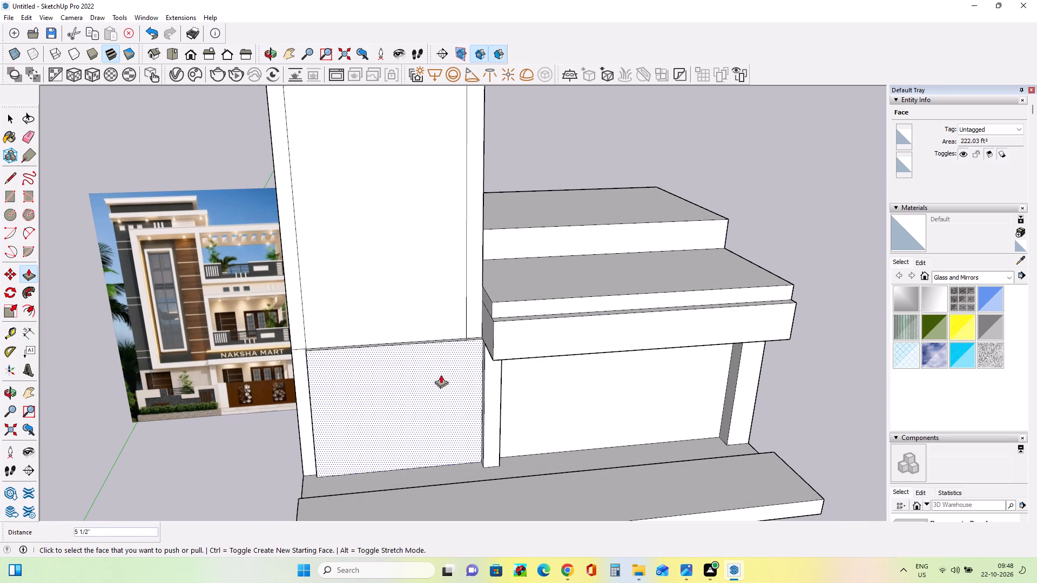
click(425, 303)
click(435, 305)
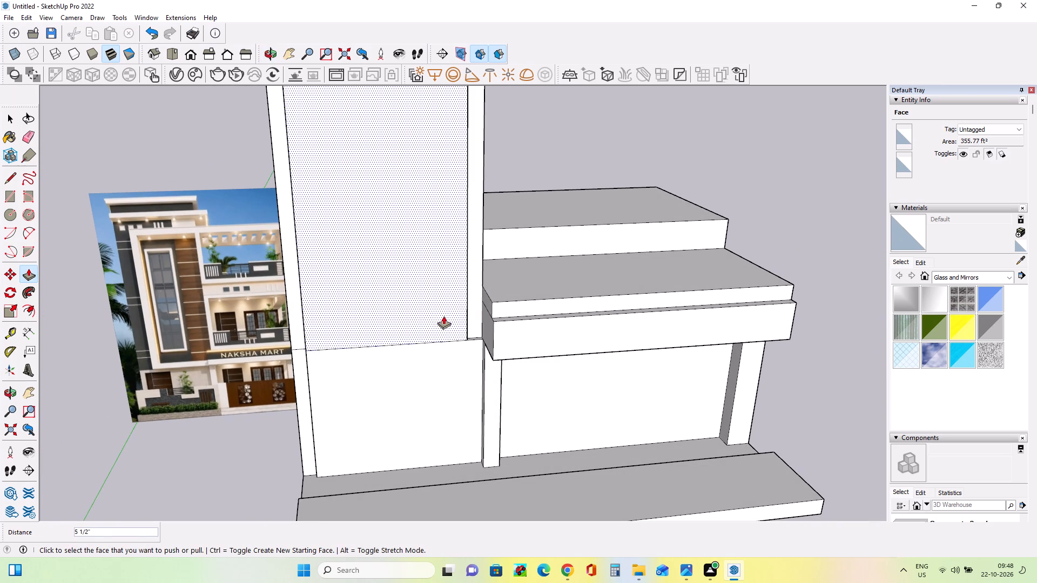
Pull the narrow upper strip of the left bay beside the canopy forward in stages until flush with the terrace's front face.
middle_drag(447, 312, 497, 318)
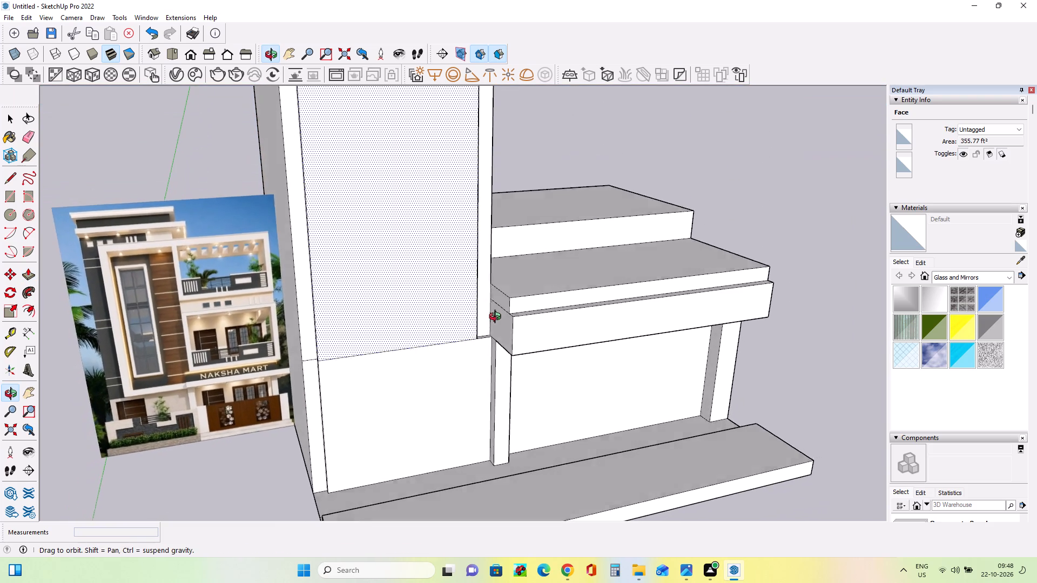
middle_drag(497, 318, 497, 322)
scroll(467, 329, up, 4)
click(488, 326)
click(492, 332)
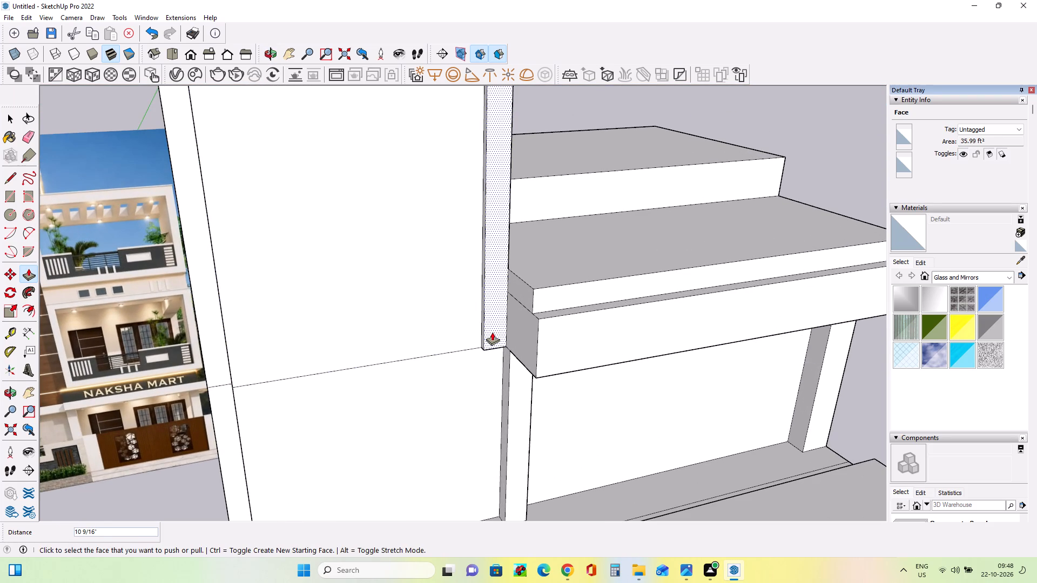
click(496, 338)
click(494, 327)
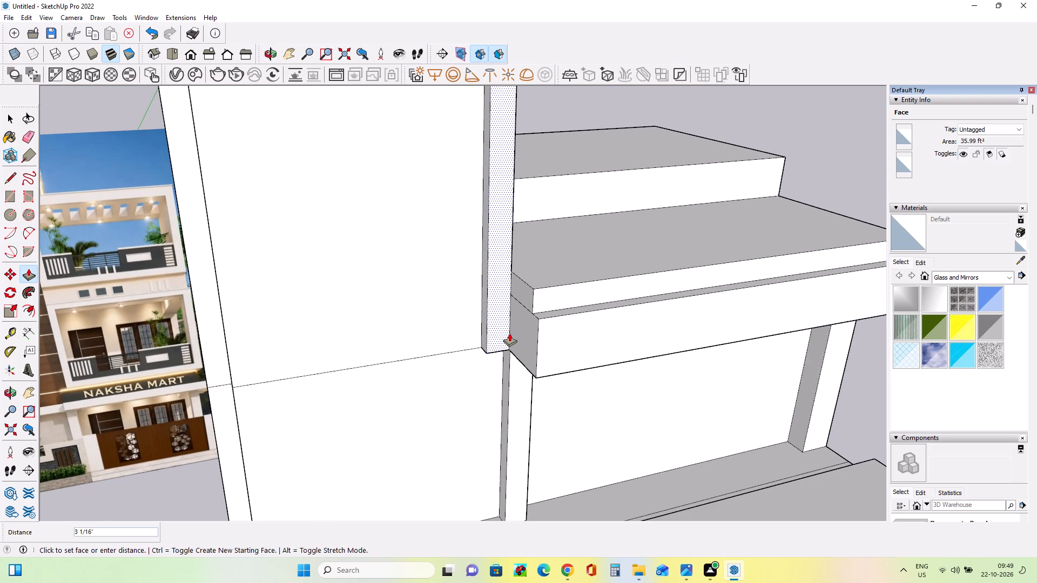
drag(503, 321, 550, 299)
Pull the left bay's upper centre panel and outer edge strip forward flush with the strip beside the canopy, overhanging the ground storey.
click(413, 322)
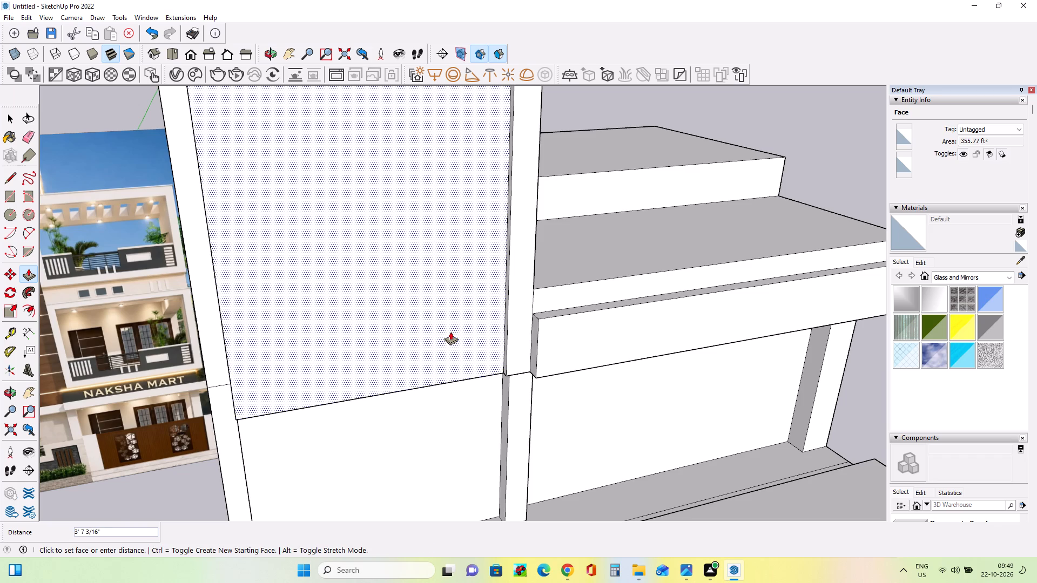
click(510, 317)
click(212, 359)
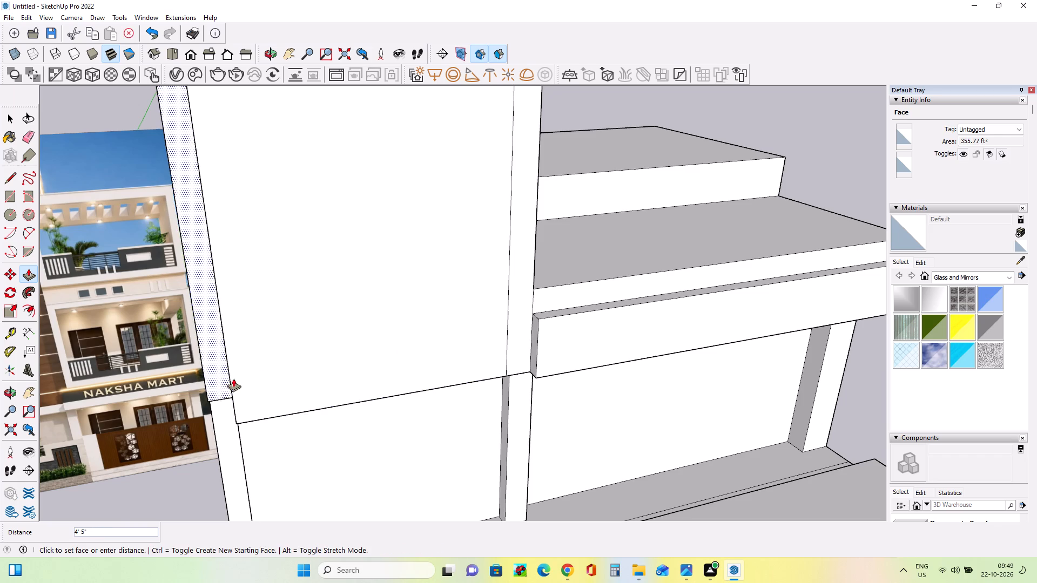
click(252, 385)
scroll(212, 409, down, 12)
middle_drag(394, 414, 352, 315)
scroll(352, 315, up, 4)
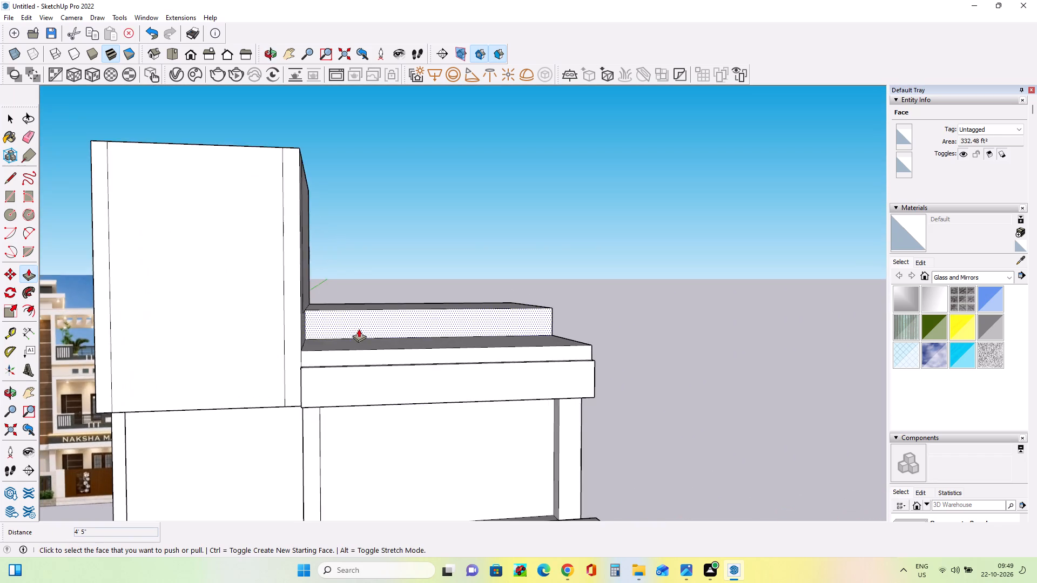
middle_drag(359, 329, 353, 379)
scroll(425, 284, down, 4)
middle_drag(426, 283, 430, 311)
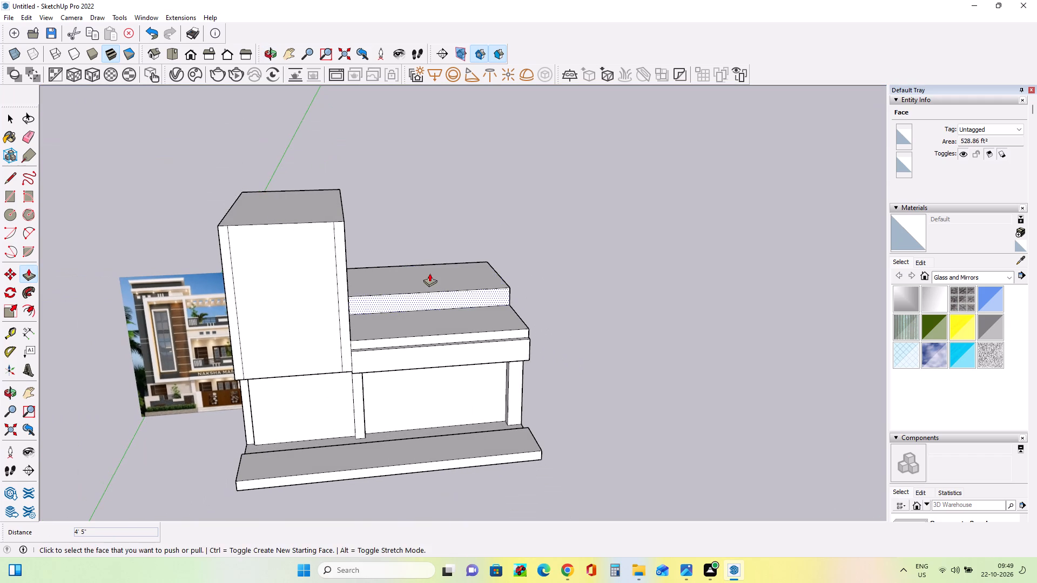
Push/pull the roof of the set-back upper floor behind the terrace up by about 8' 2 1/4".
click(429, 273)
click(430, 231)
Pull the left bay's narrow ground-storey outer edge strip forward about 1' 5 15/16", flush with the central pillar's front face.
scroll(403, 298, down, 3)
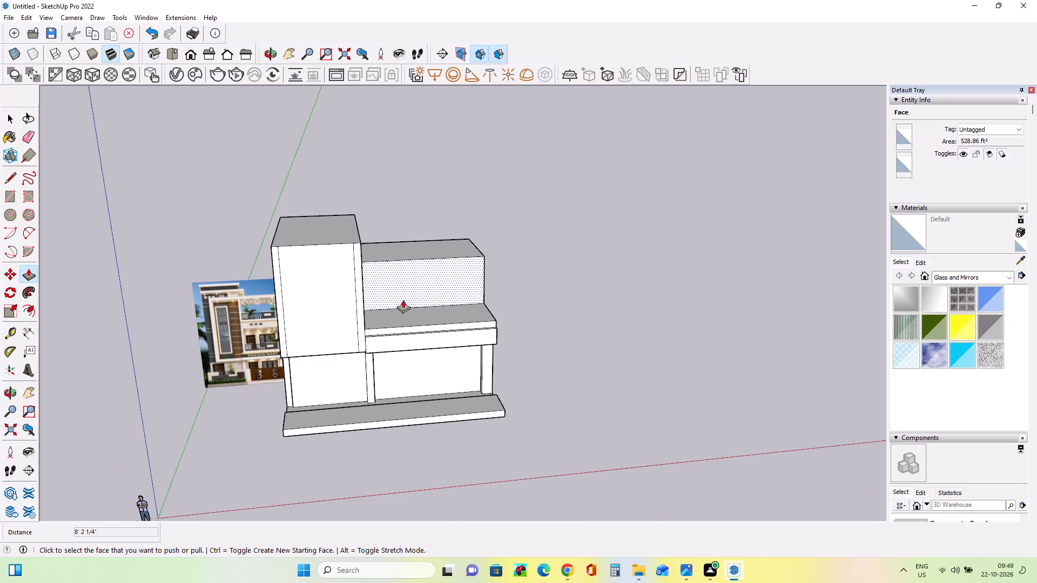
middle_drag(378, 322, 456, 266)
middle_drag(467, 324, 472, 341)
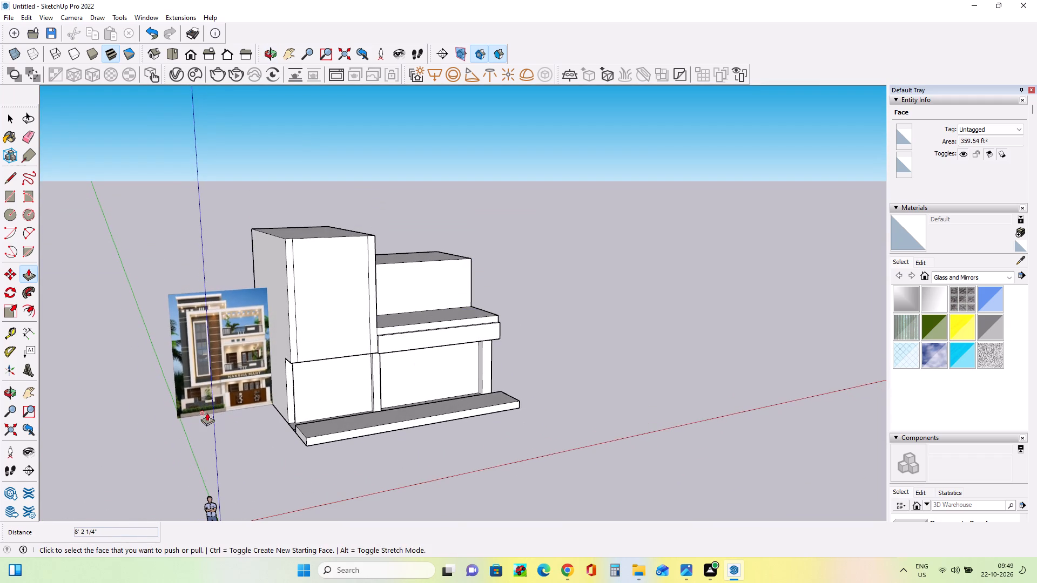
scroll(417, 343, up, 2)
scroll(384, 439, up, 1)
middle_drag(384, 439, 342, 459)
scroll(223, 417, up, 3)
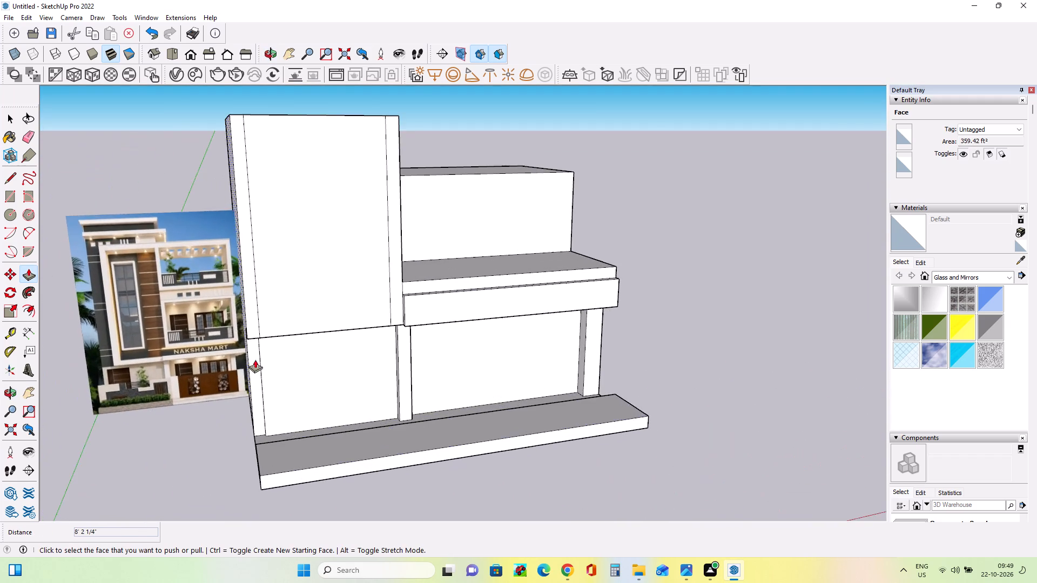
scroll(280, 398, up, 3)
middle_drag(285, 392, 393, 398)
click(282, 446)
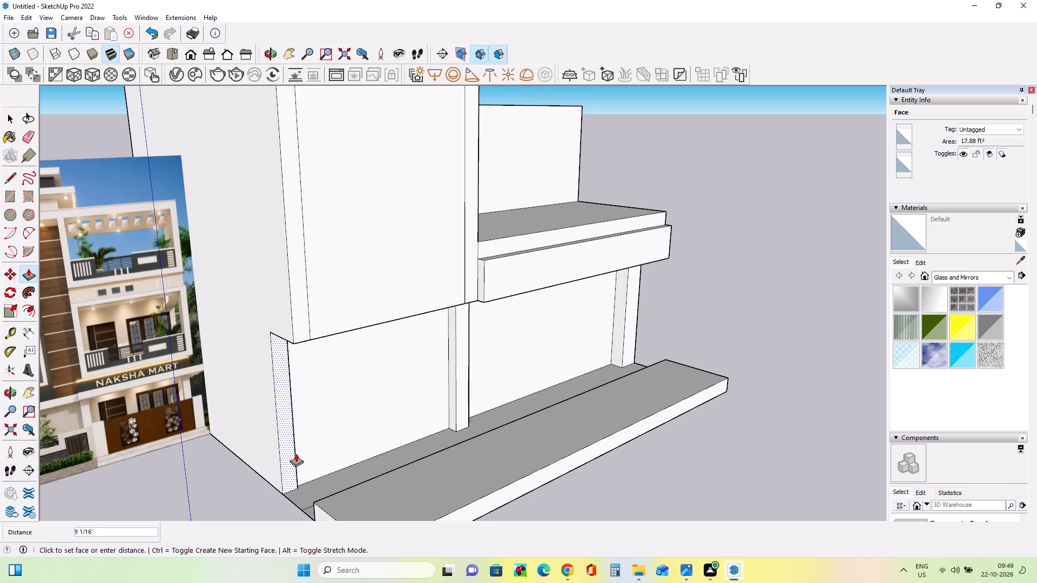
click(461, 369)
Raise the roof of the set-back upper floor beside the left bay by a further 1' 10 1/2" or so.
middle_drag(329, 407, 165, 459)
scroll(165, 459, down, 6)
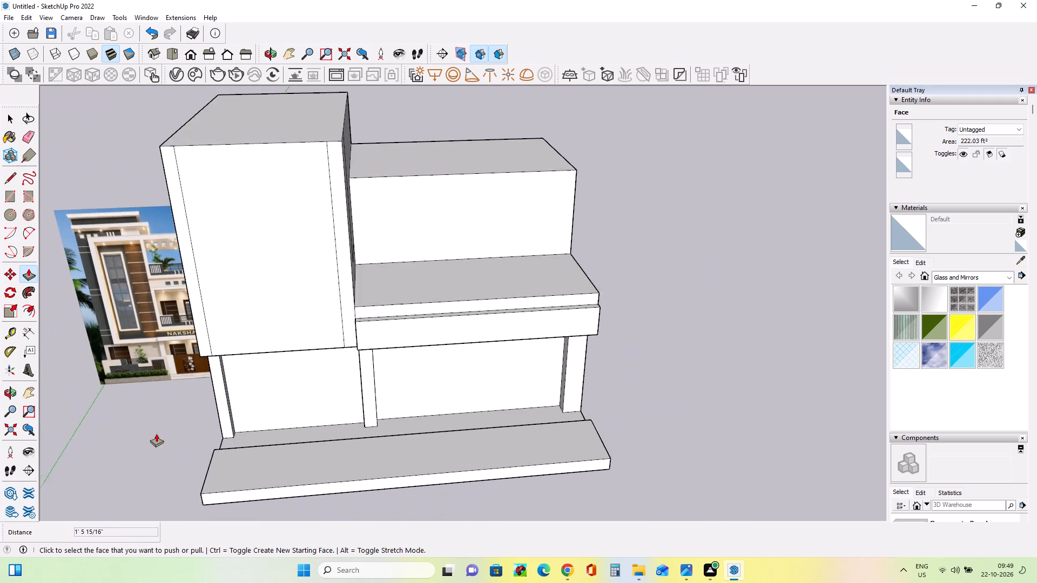
middle_drag(275, 450, 321, 342)
scroll(539, 398, down, 4)
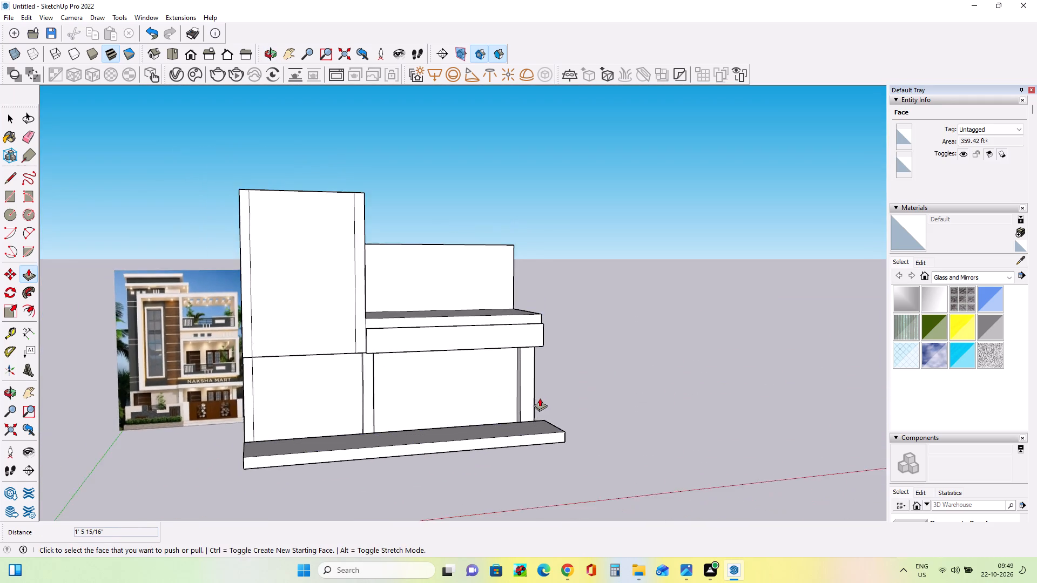
middle_drag(540, 406, 540, 431)
scroll(480, 276, up, 3)
middle_drag(501, 333, 502, 348)
scroll(502, 348, down, 5)
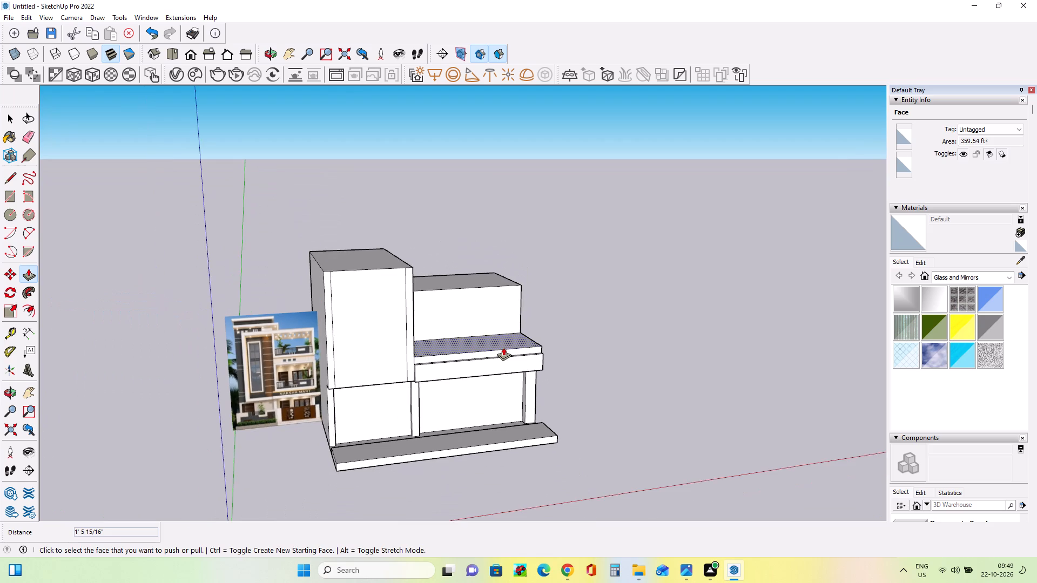
middle_drag(477, 300, 483, 334)
scroll(522, 336, down, 1)
scroll(522, 336, up, 1)
scroll(522, 336, down, 1)
scroll(522, 336, up, 1)
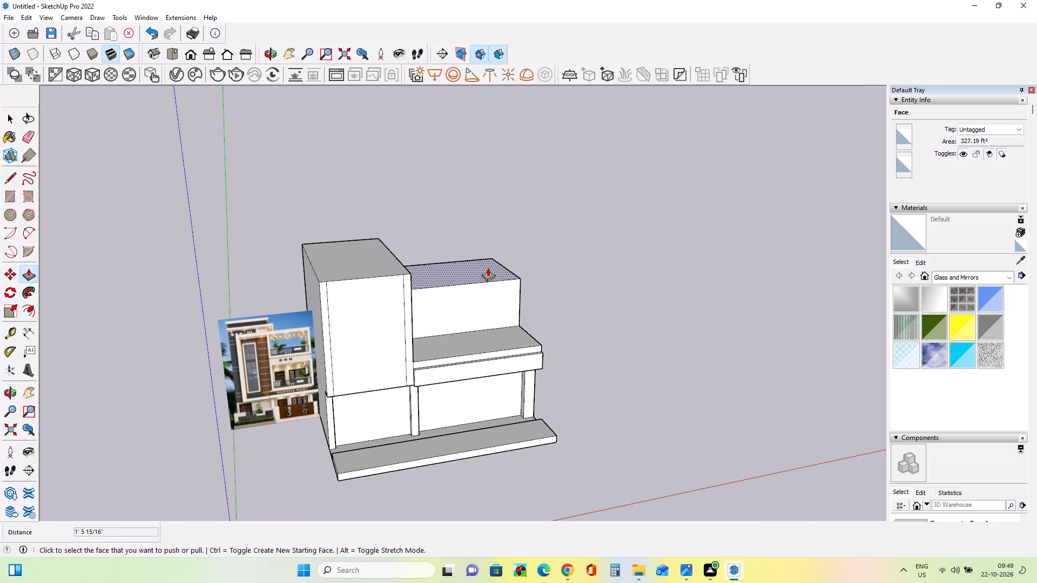
click(488, 268)
click(488, 260)
Examine the left bay, terrace and canopy massing from several angles against the reference facade image.
middle_drag(544, 354, 490, 327)
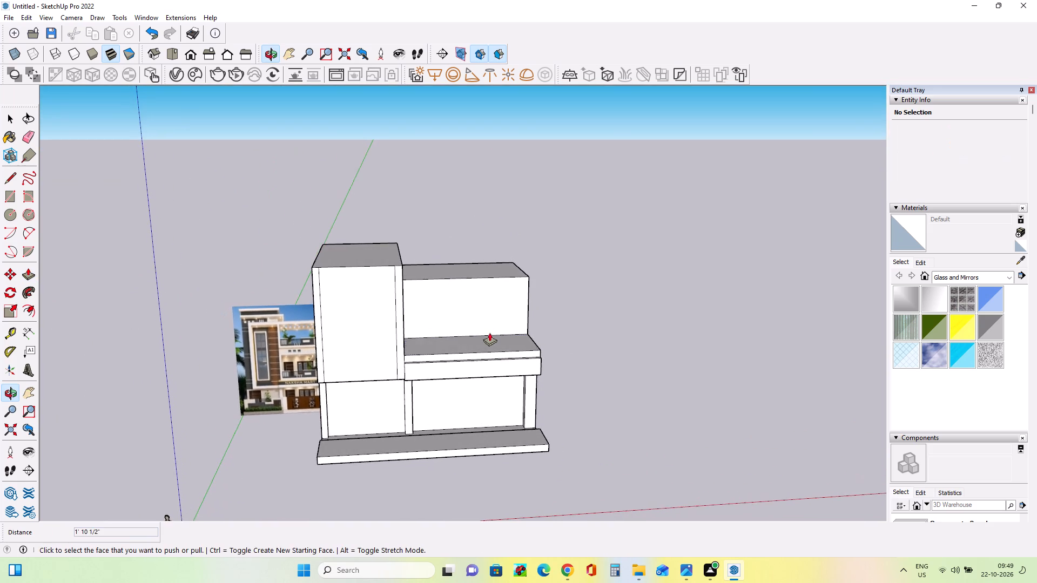
scroll(470, 355, down, 1)
scroll(470, 355, up, 8)
middle_drag(470, 360, 497, 362)
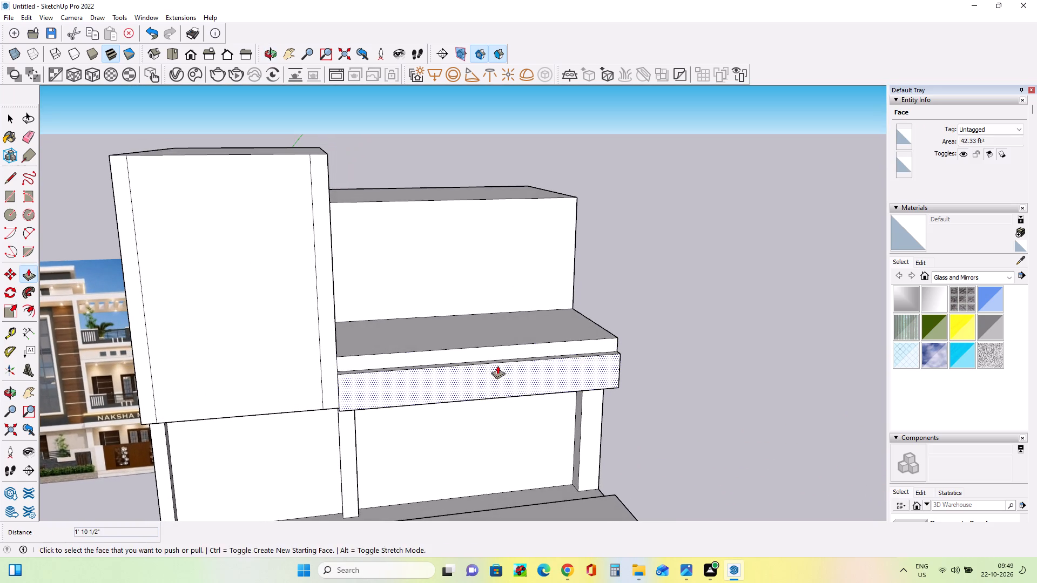
middle_drag(498, 368, 503, 389)
scroll(503, 374, down, 2)
middle_drag(424, 365, 441, 372)
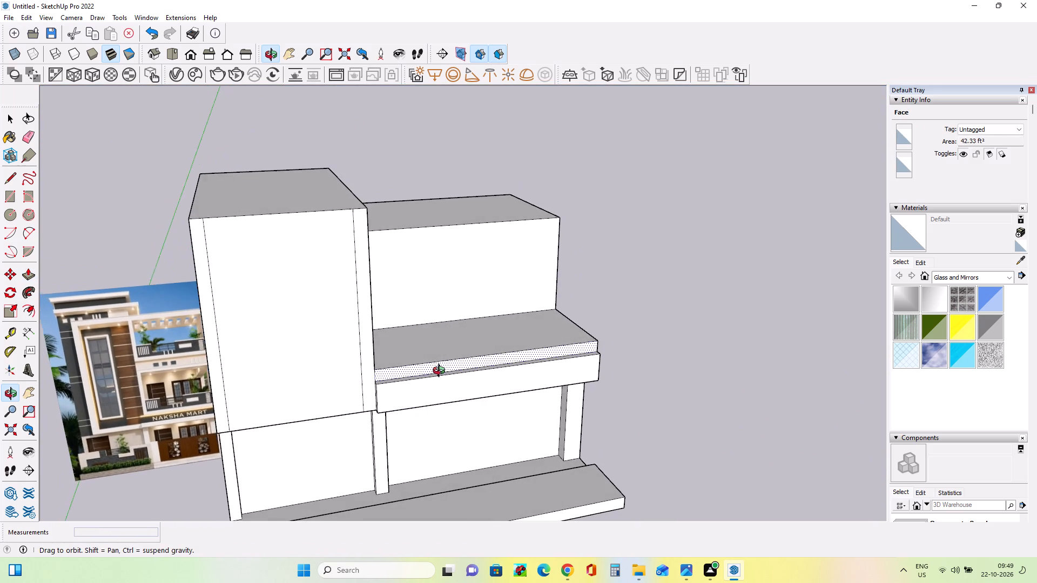
middle_drag(441, 372, 440, 365)
middle_drag(375, 396, 381, 386)
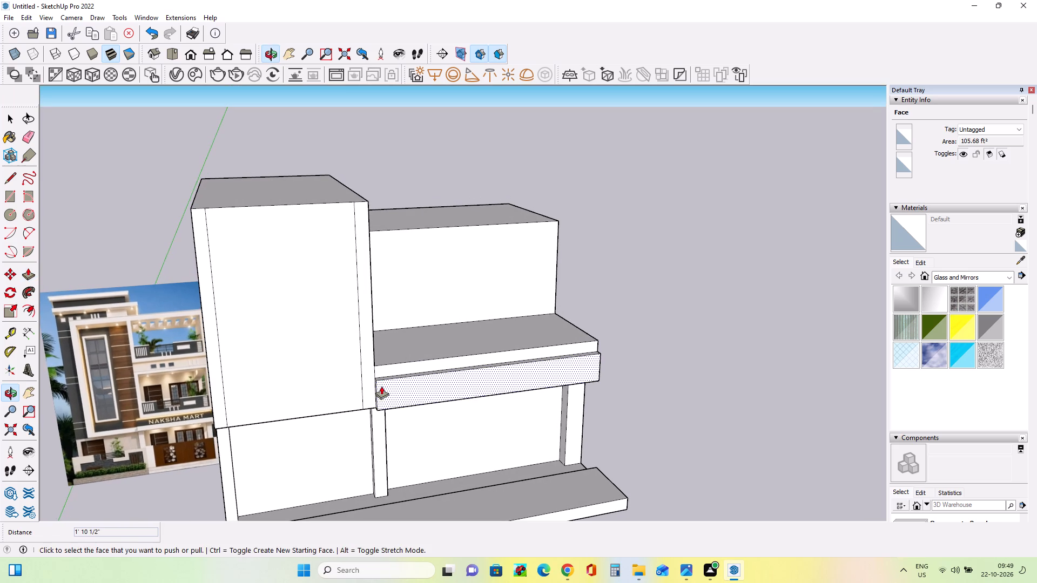
middle_drag(398, 385, 388, 392)
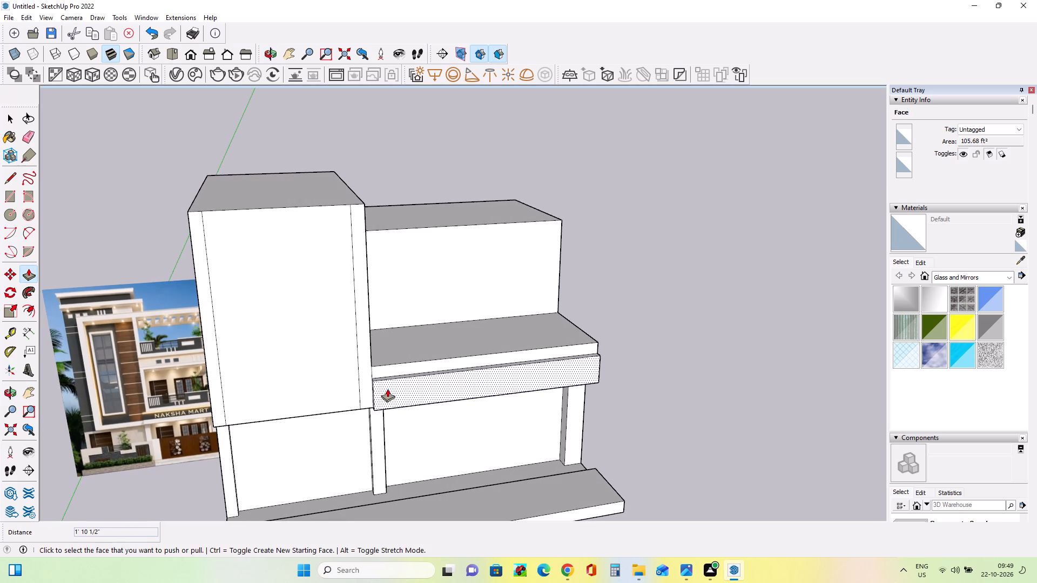
middle_drag(392, 383, 392, 399)
Start the Rectangle tool for drawing the next facade detail.
click(9, 194)
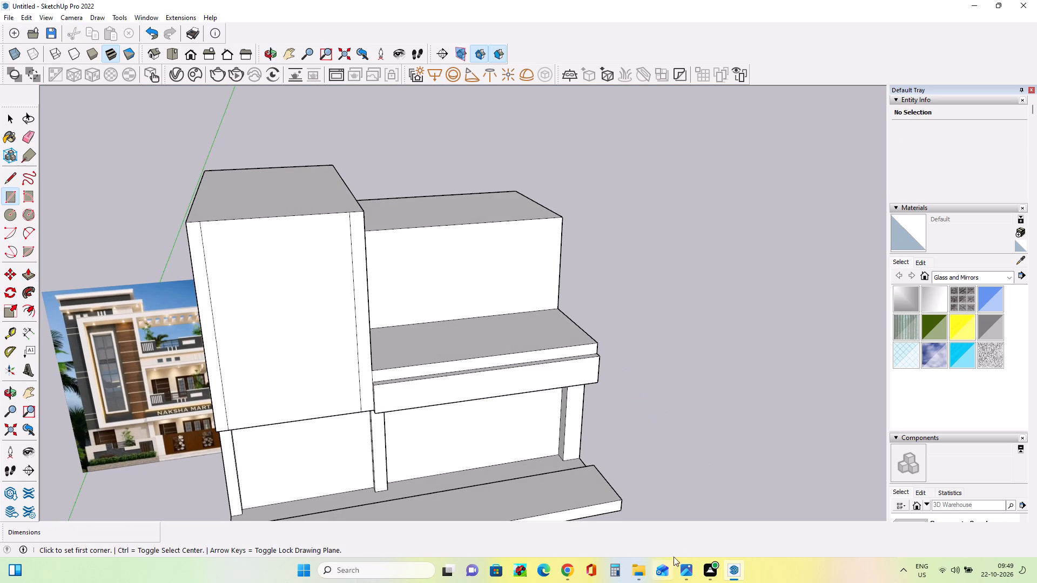
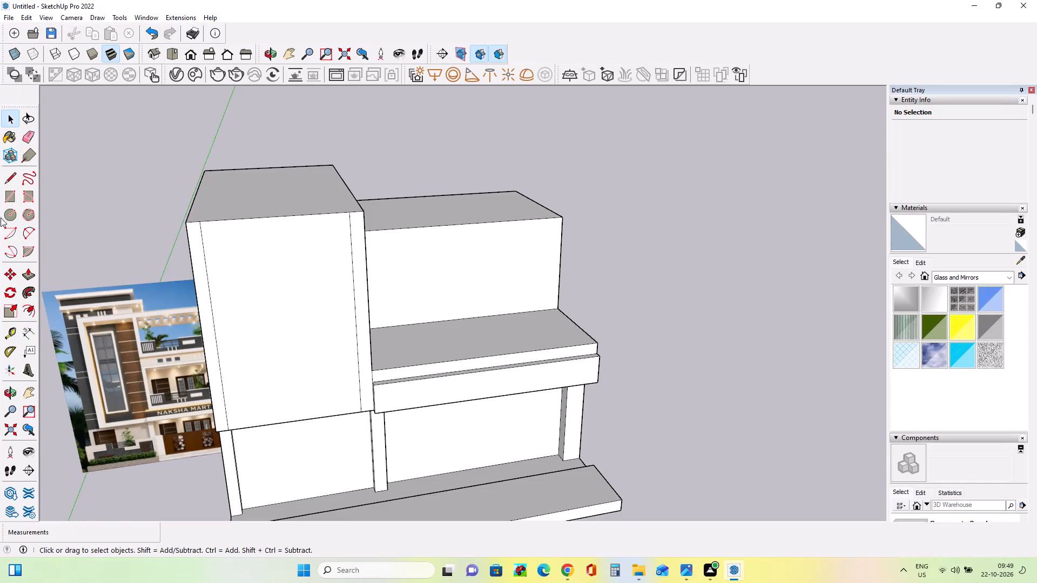
Draw a rectangular strip about 12' 6 3/4" by 2' 2 3/4" along the outer end of the upper terrace floor.
click(12, 188)
middle_drag(212, 279, 221, 347)
scroll(607, 360, up, 3)
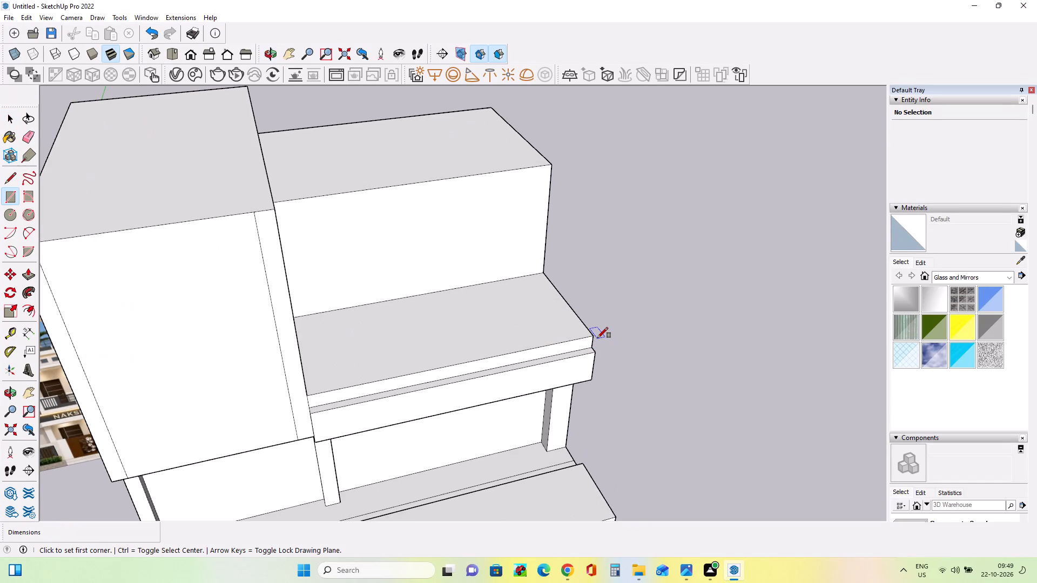
click(593, 337)
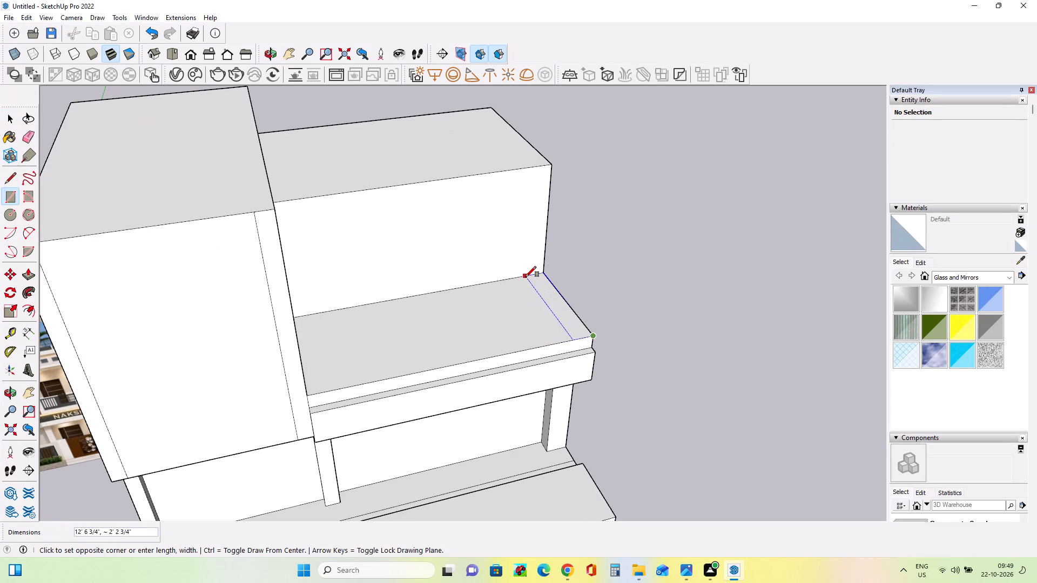
click(526, 273)
Pull the terrace's outer end strip up 13' 3 11/16" as a side wall, level with the set-back floor's roof.
middle_drag(563, 334, 479, 318)
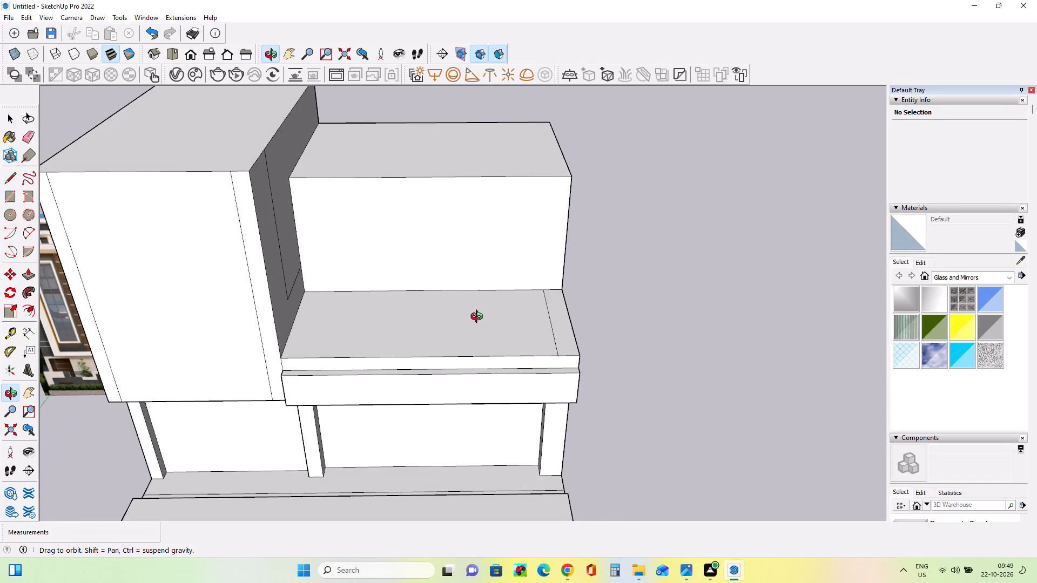
middle_drag(479, 318, 482, 326)
scroll(482, 326, down, 5)
click(26, 269)
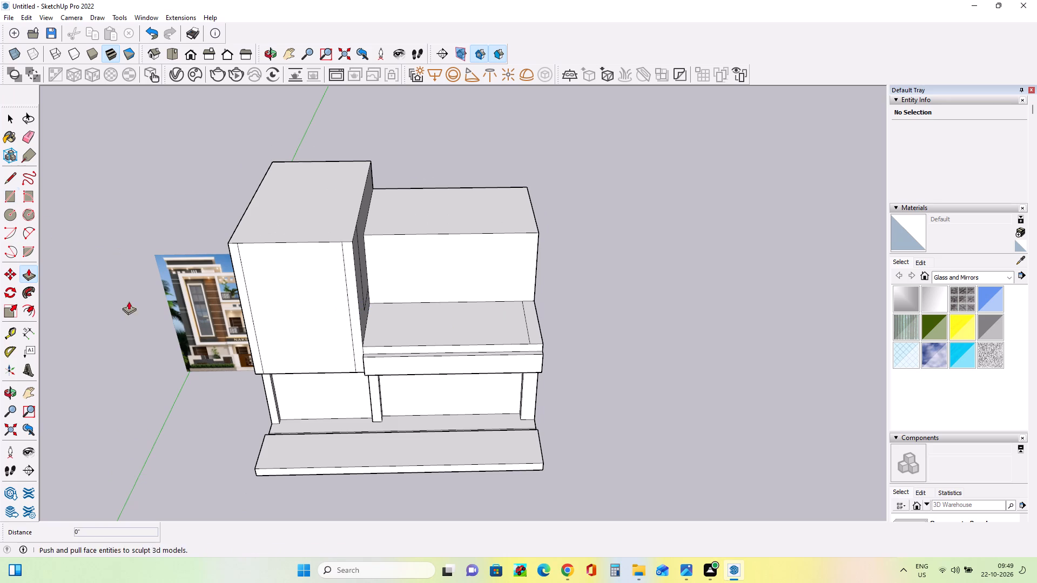
middle_drag(361, 376, 491, 329)
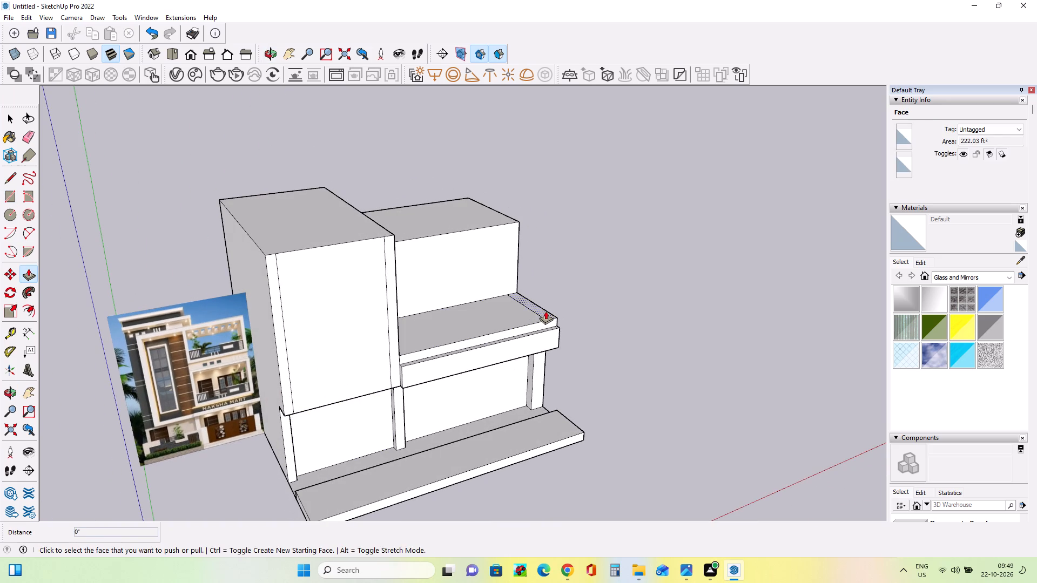
click(546, 311)
click(487, 218)
Raise the roof of the set-back upper floor by about 1' 10 7/8".
middle_drag(553, 364, 548, 321)
scroll(534, 311, down, 1)
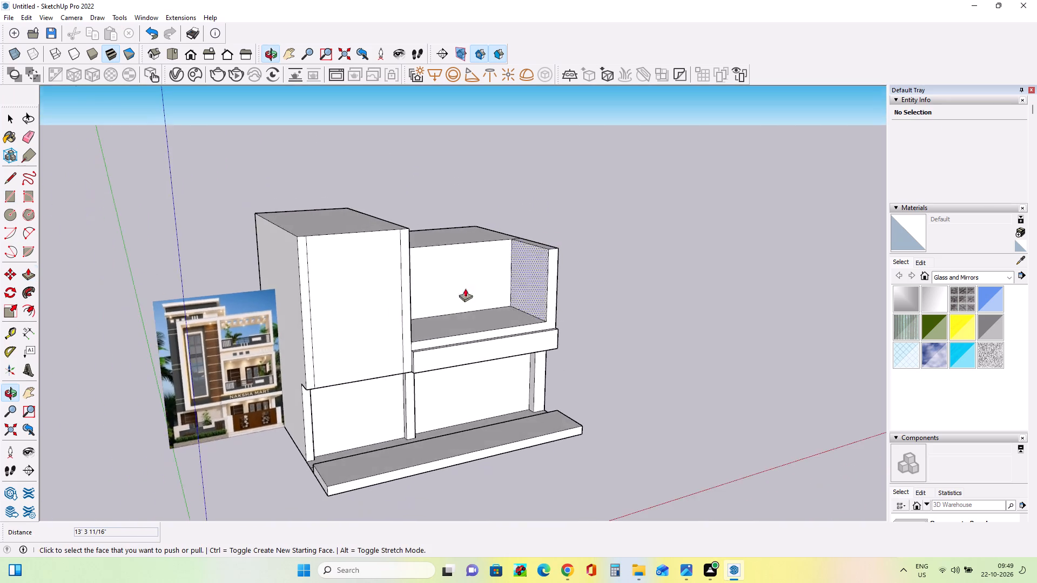
scroll(393, 300, up, 7)
middle_drag(511, 361, 507, 368)
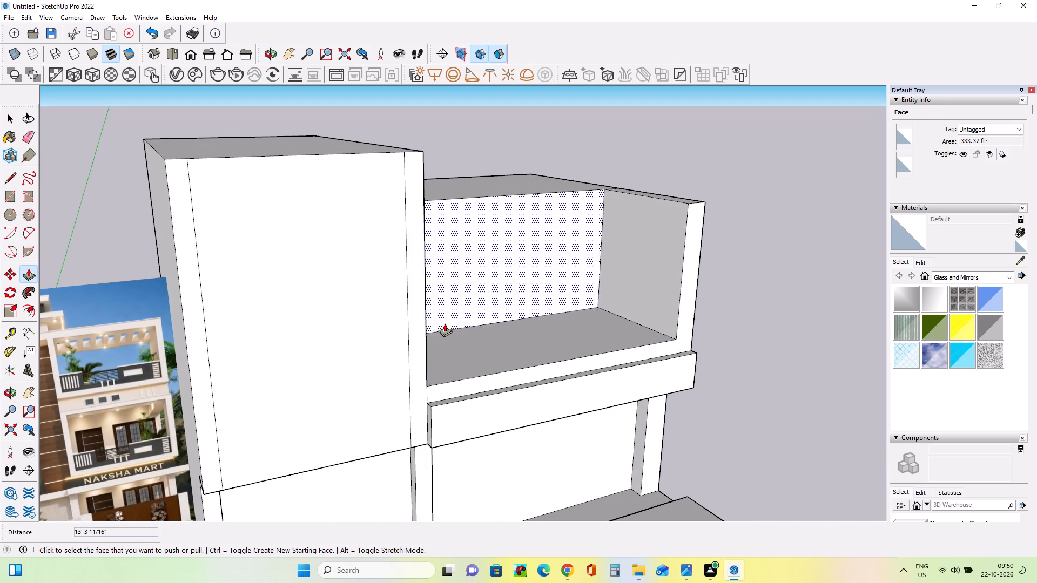
scroll(445, 323, up, 2)
scroll(537, 329, down, 3)
middle_drag(536, 354, 390, 392)
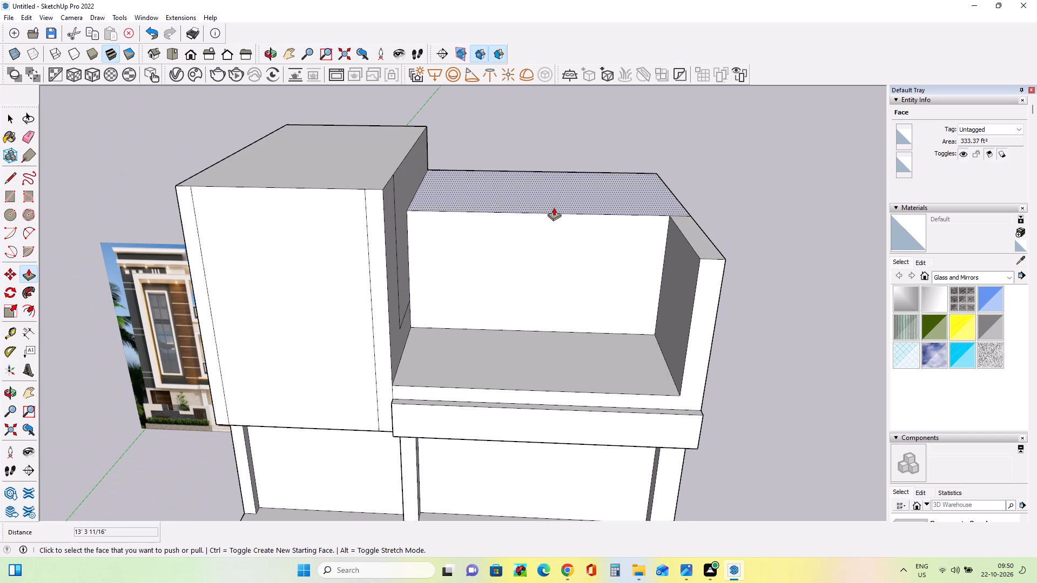
click(554, 207)
click(558, 189)
Raise the top of the terrace's outer side wall flush with the set-back floor's roof.
middle_drag(596, 274, 612, 243)
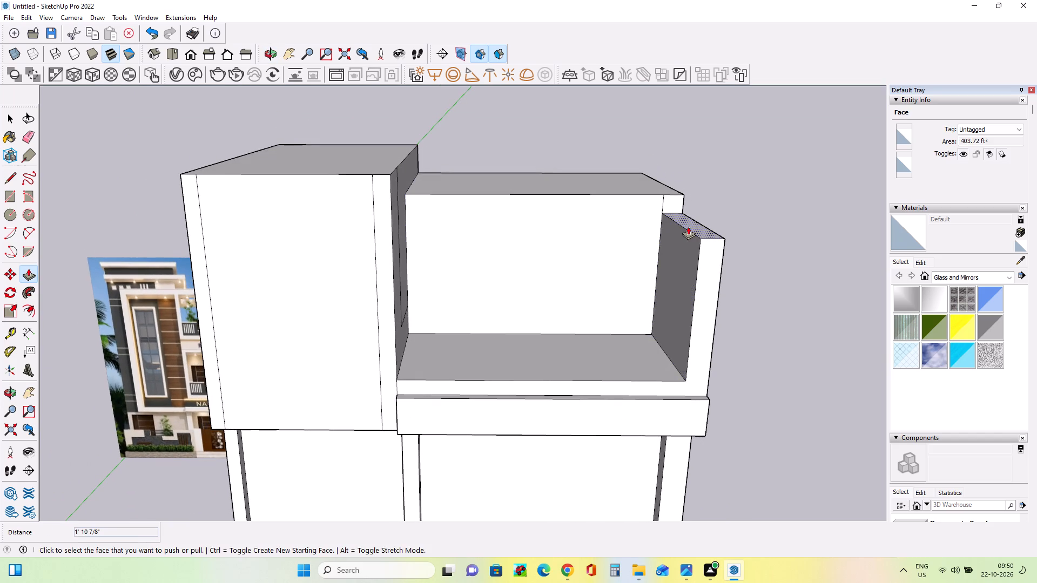
click(688, 226)
click(641, 190)
Draw a thin rectangle about 26' 6" long across the top of the terrace's back wall, from the side wall to the left bay.
middle_drag(655, 229, 674, 213)
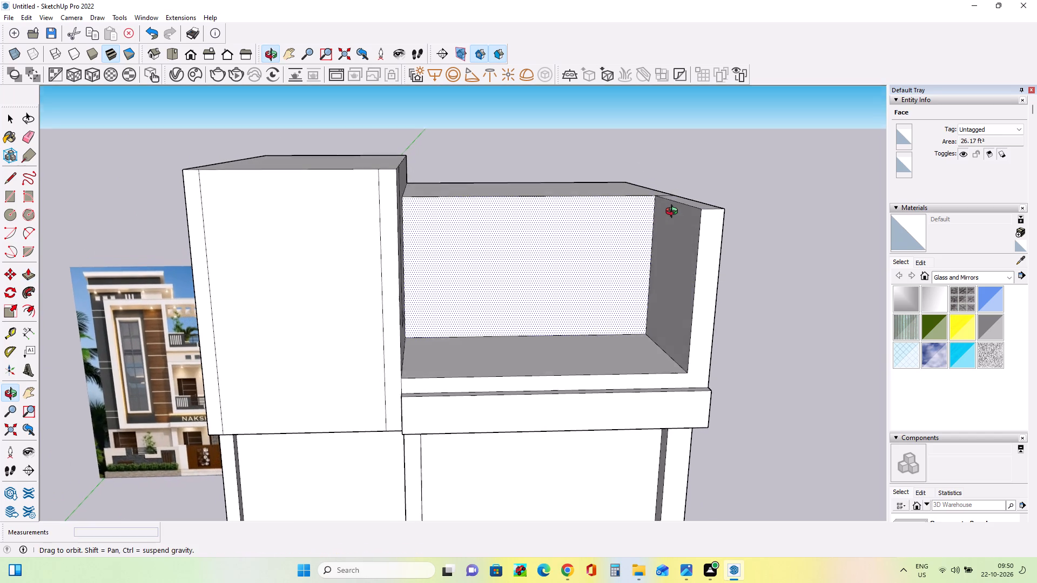
middle_drag(674, 213, 771, 211)
middle_drag(730, 248, 730, 263)
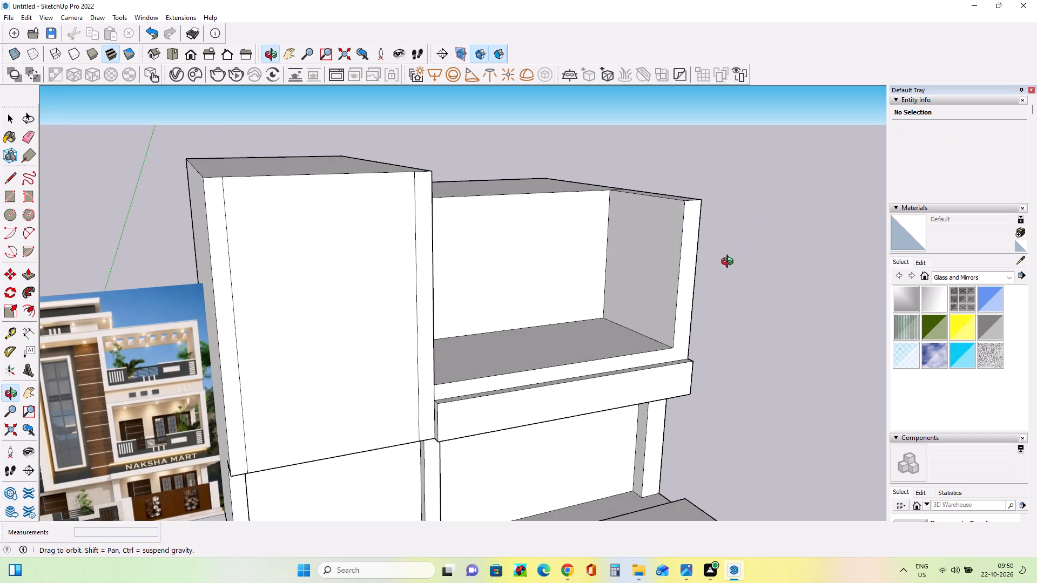
middle_drag(730, 263, 726, 270)
click(11, 199)
middle_drag(511, 342, 363, 347)
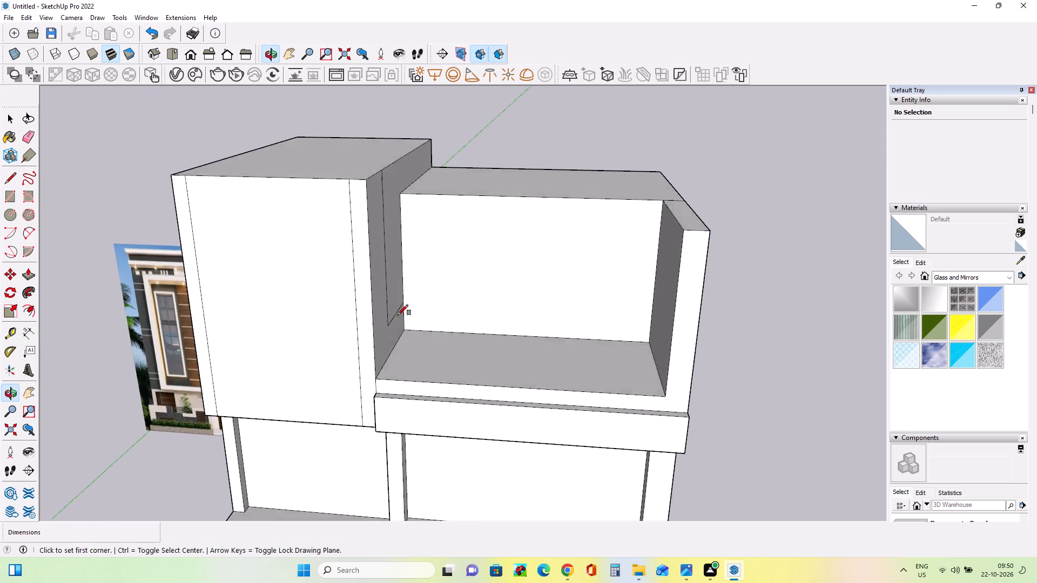
scroll(634, 209, up, 3)
click(673, 198)
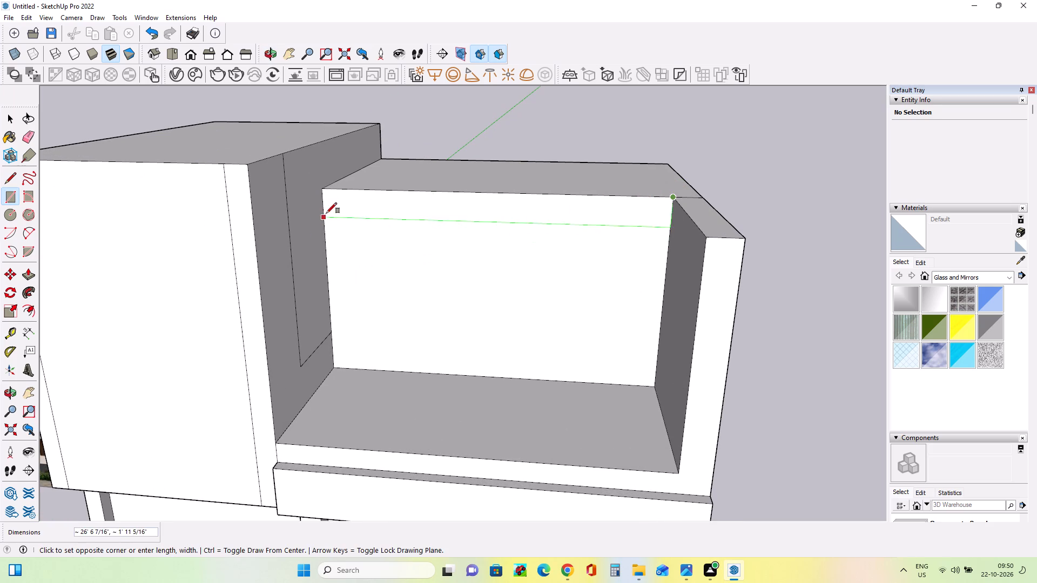
click(324, 204)
Examine the reference facade image, especially the balcony frames and roof edges, against the terrace massing.
middle_drag(376, 302, 427, 280)
scroll(427, 280, down, 2)
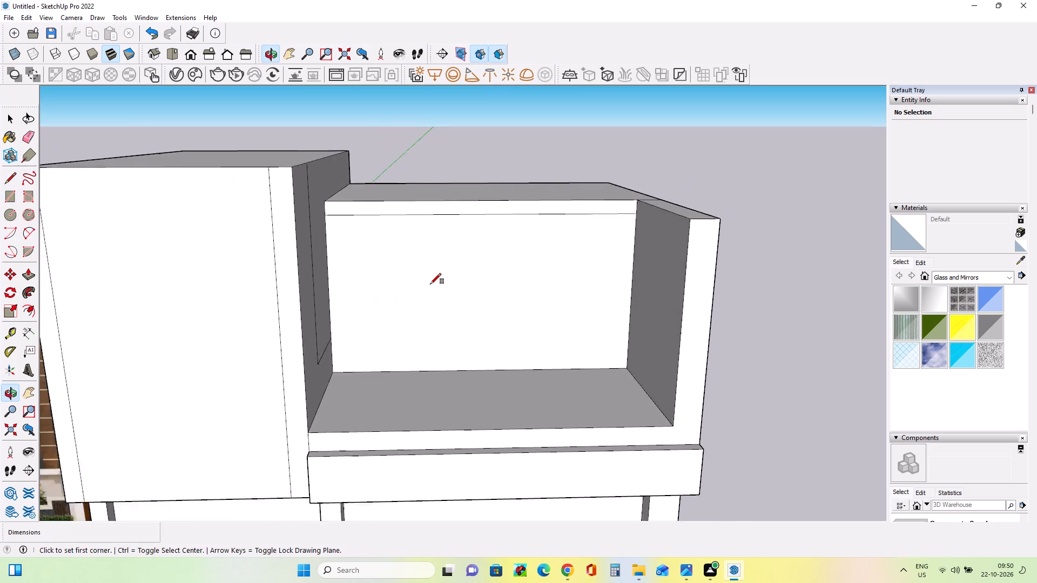
scroll(430, 284, down, 5)
middle_drag(432, 285, 454, 300)
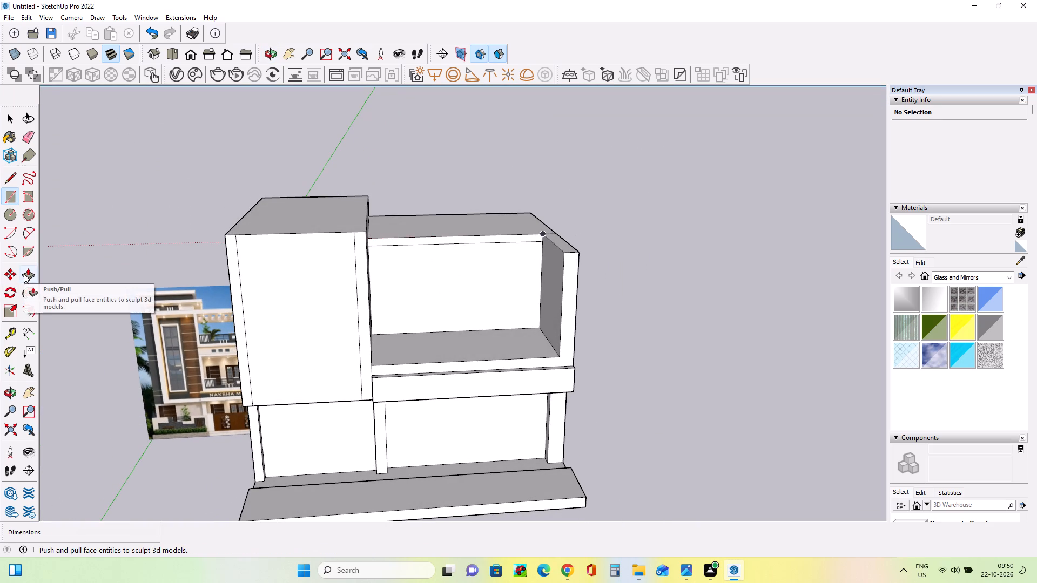
middle_drag(29, 304, 177, 233)
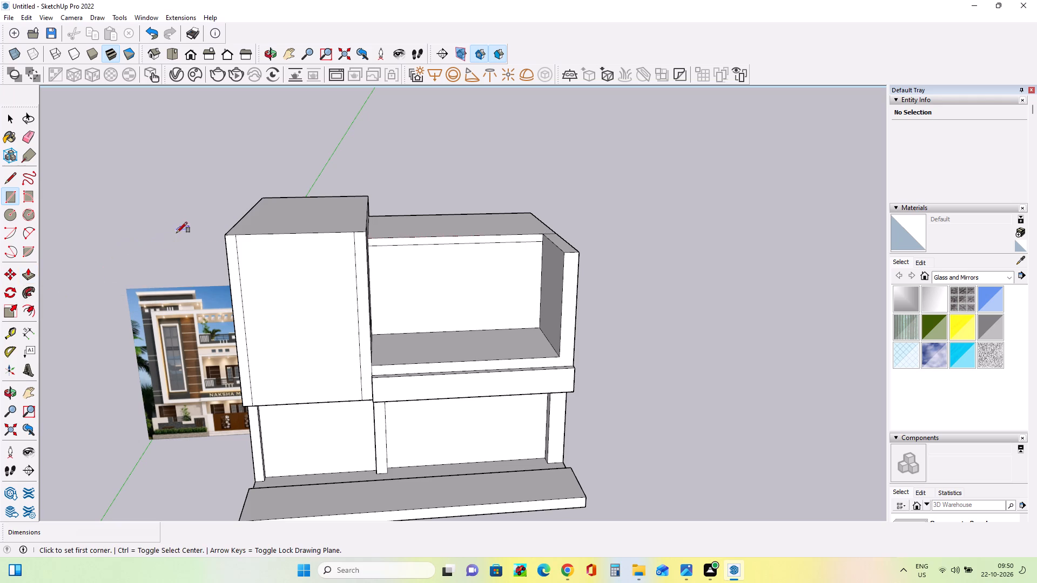
middle_drag(177, 233, 177, 230)
middle_drag(69, 375, 138, 280)
scroll(160, 388, up, 2)
scroll(163, 388, down, 1)
scroll(163, 388, up, 5)
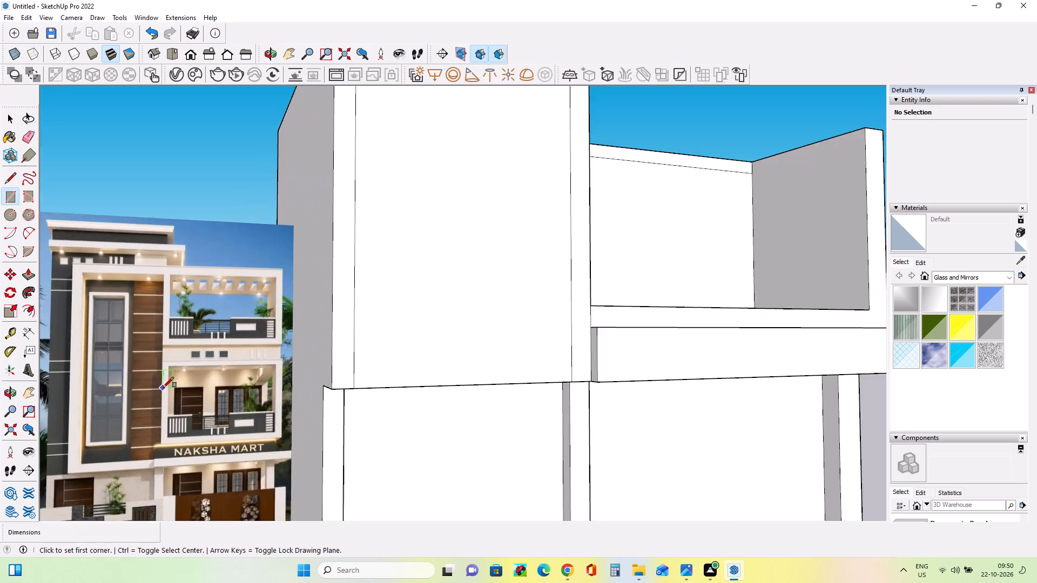
scroll(163, 388, up, 3)
scroll(99, 391, down, 4)
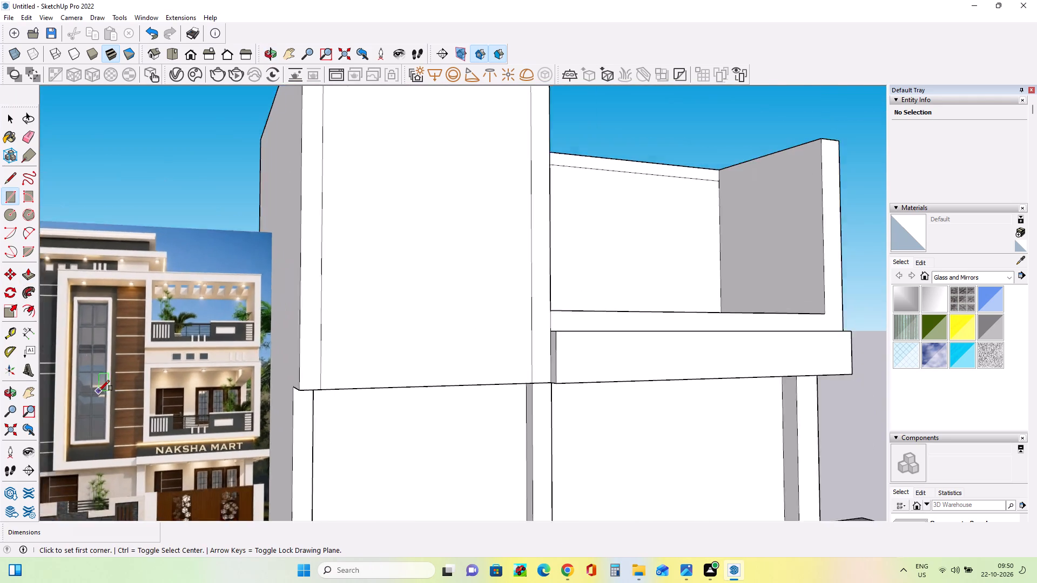
scroll(99, 391, down, 5)
scroll(151, 385, up, 6)
scroll(171, 392, down, 1)
scroll(171, 392, up, 6)
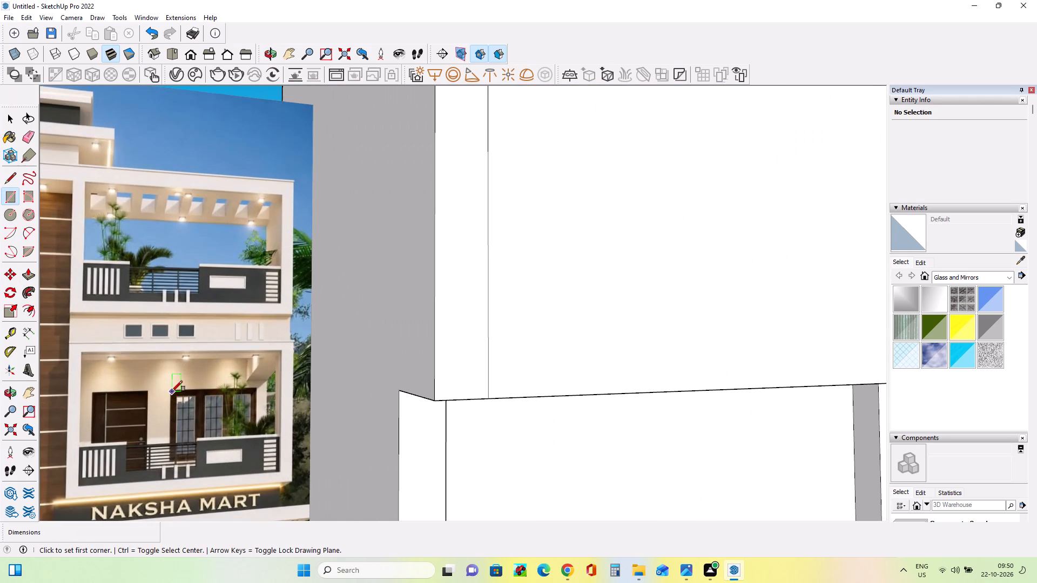
scroll(172, 391, down, 12)
middle_drag(506, 400, 499, 457)
scroll(503, 439, down, 1)
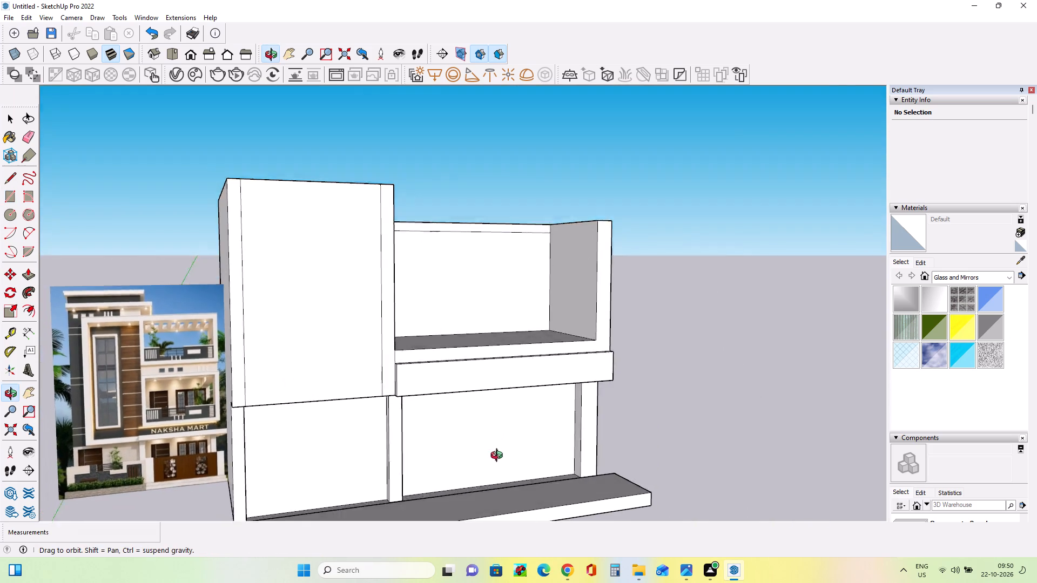
middle_drag(499, 457, 492, 472)
Pull the back wall's top strip forward by 7' 1 5/8" and a further 5' 5 1/8", flush with the side wall's front.
click(29, 275)
middle_drag(479, 332, 450, 366)
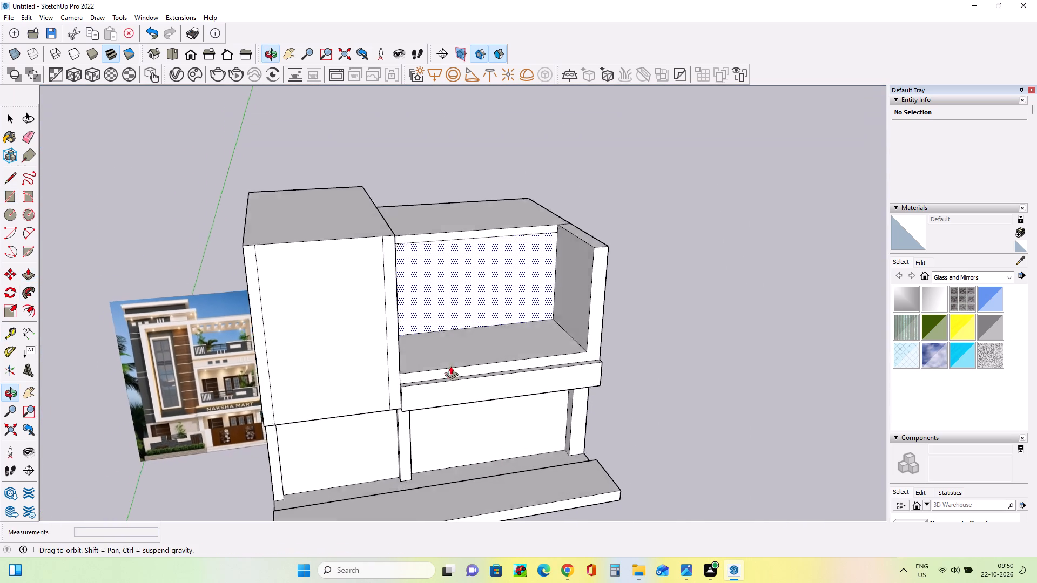
middle_drag(450, 366, 456, 376)
click(461, 236)
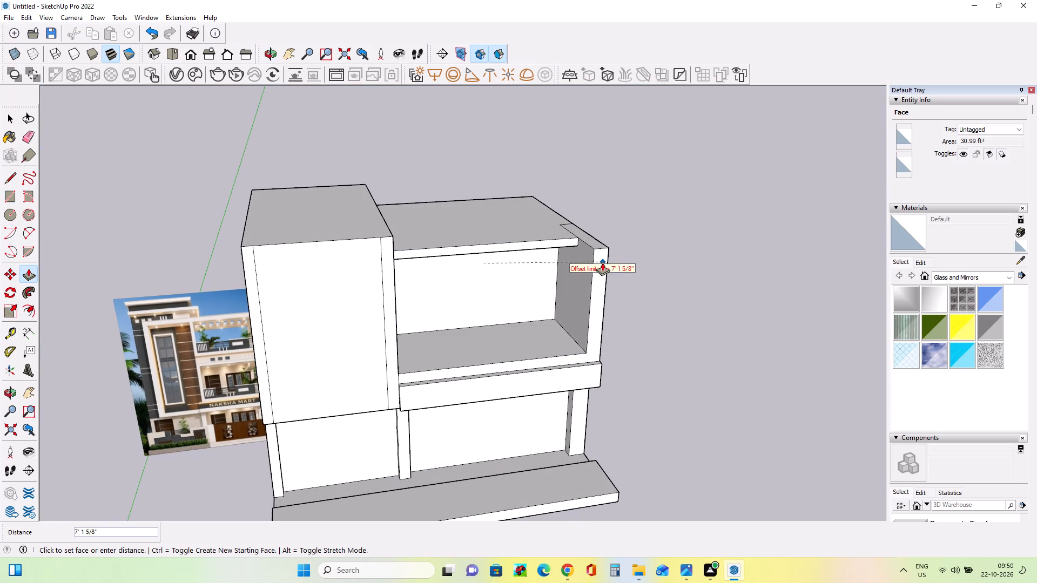
click(602, 262)
click(548, 242)
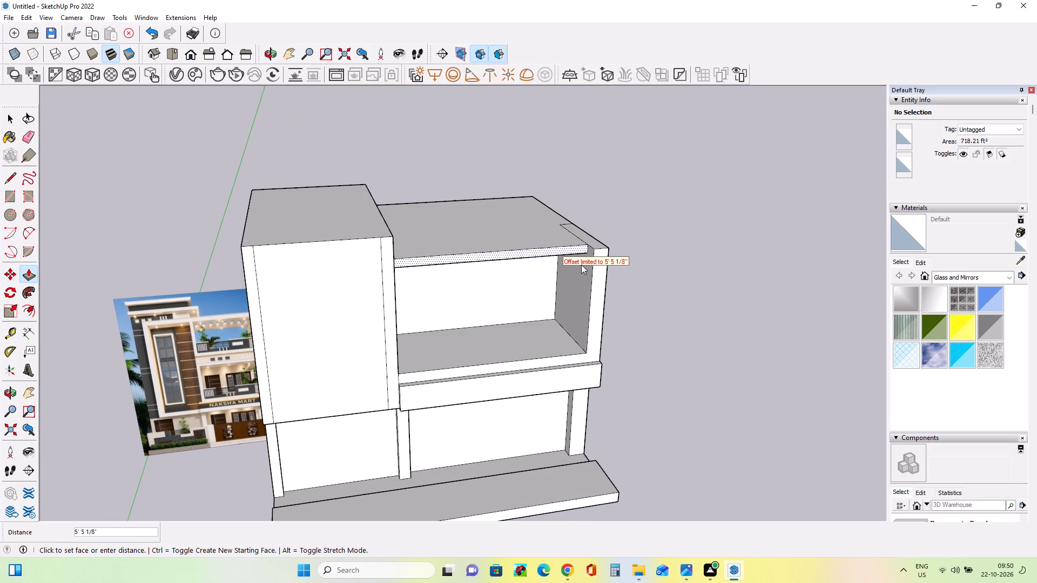
click(599, 269)
Draw a line about 28' 7" long across the front face of the roof slab, just below its top edge, to the outer corner.
scroll(477, 300, up, 7)
middle_drag(433, 308, 385, 288)
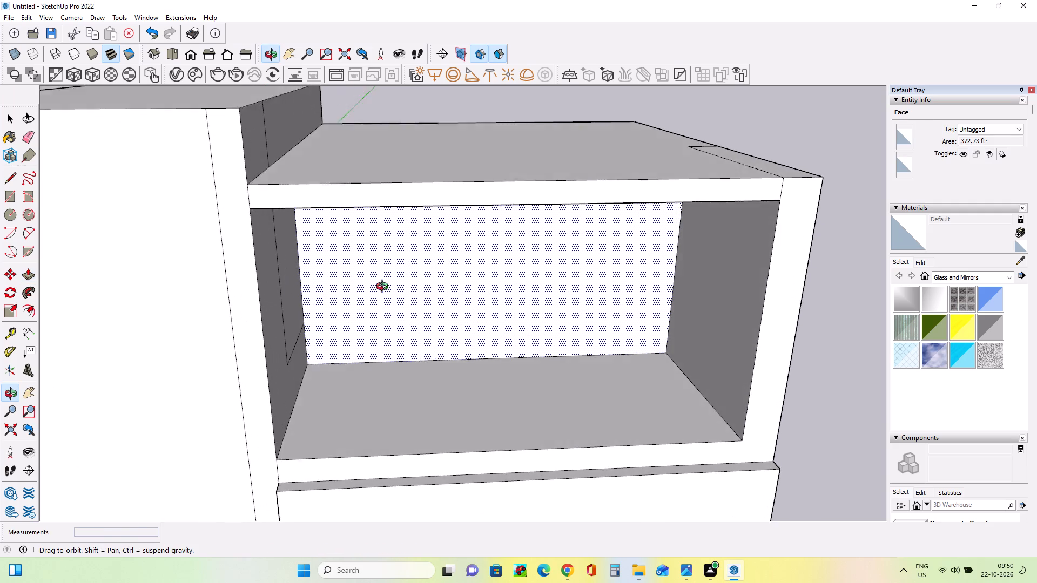
middle_drag(385, 288, 392, 294)
click(6, 181)
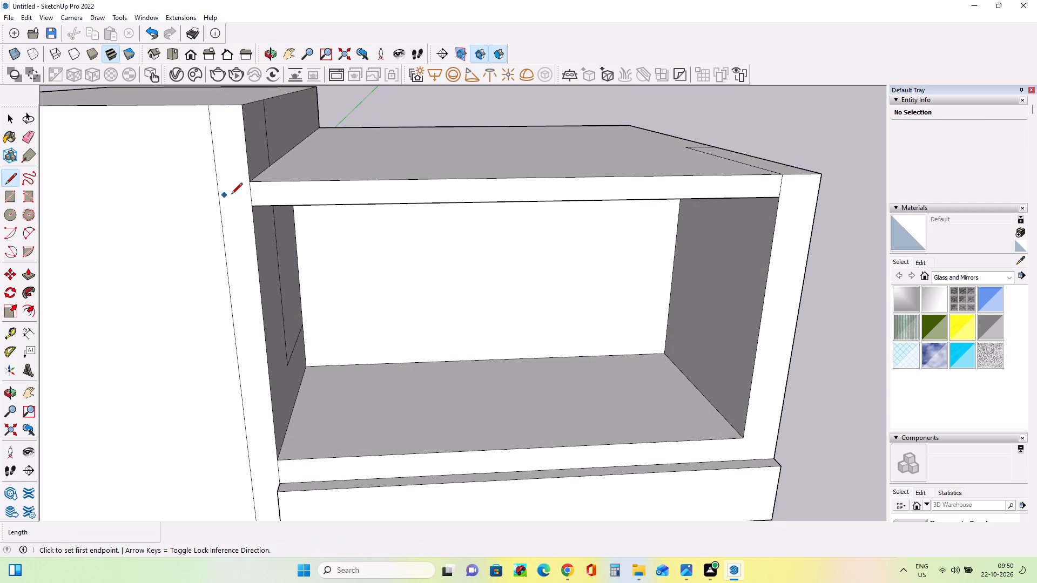
scroll(251, 187, up, 1)
scroll(251, 187, down, 1)
scroll(251, 187, up, 2)
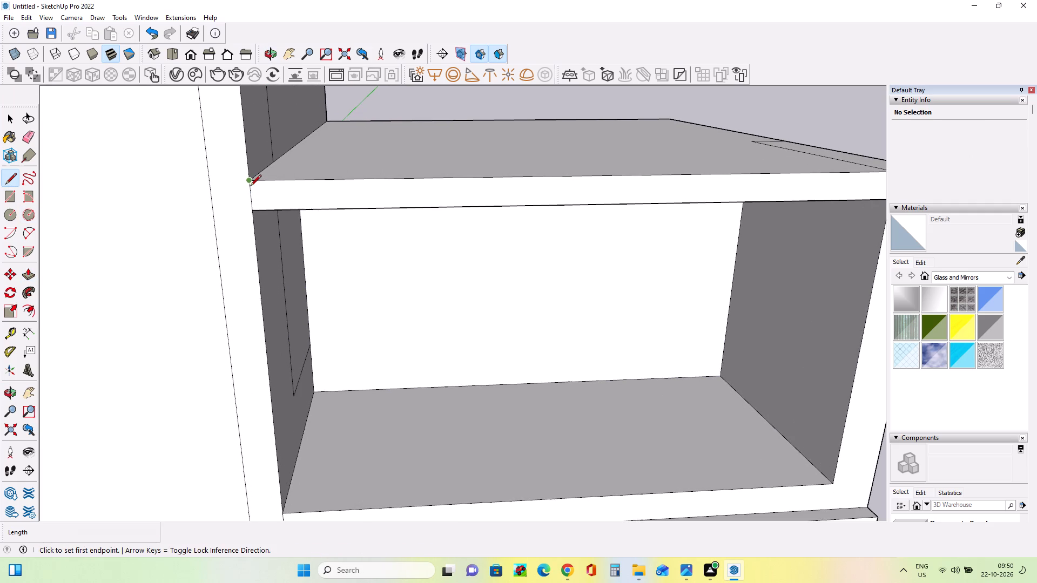
click(251, 188)
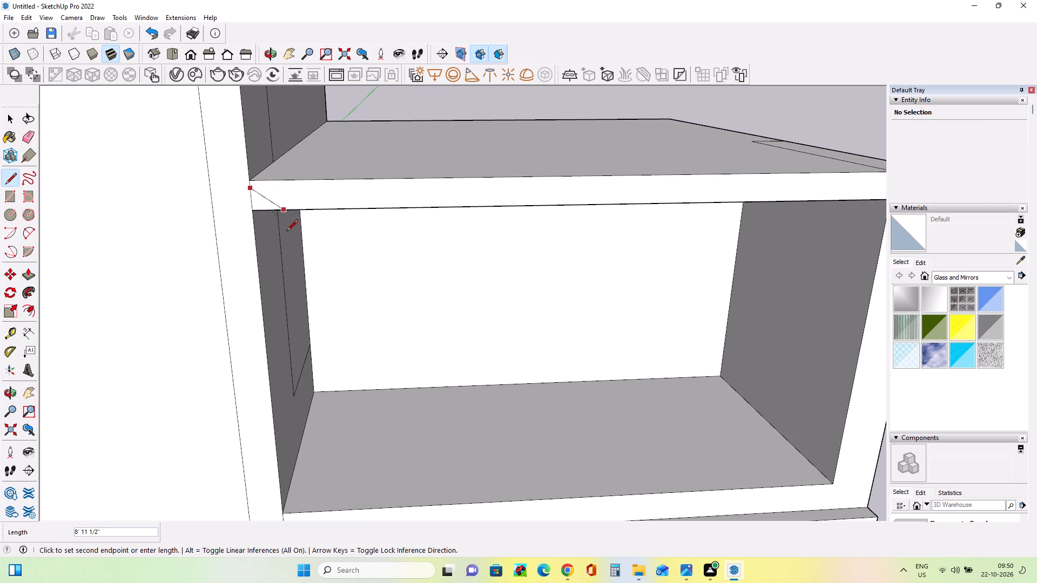
scroll(286, 232, down, 8)
scroll(572, 212, up, 4)
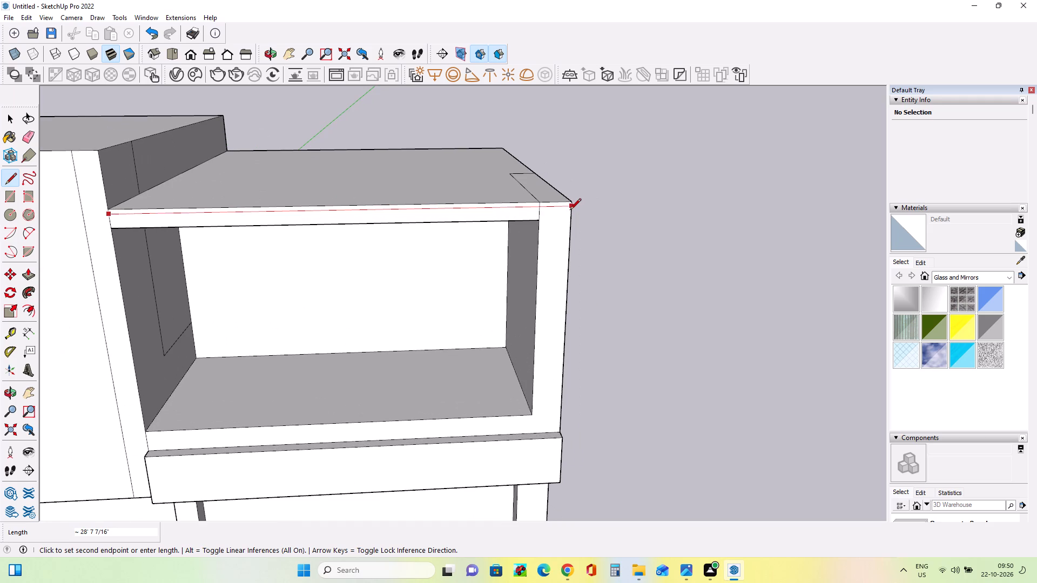
click(570, 211)
Erase the two short edge segments separating the roof slab's front face from the side wall's front face.
middle_drag(582, 247, 619, 270)
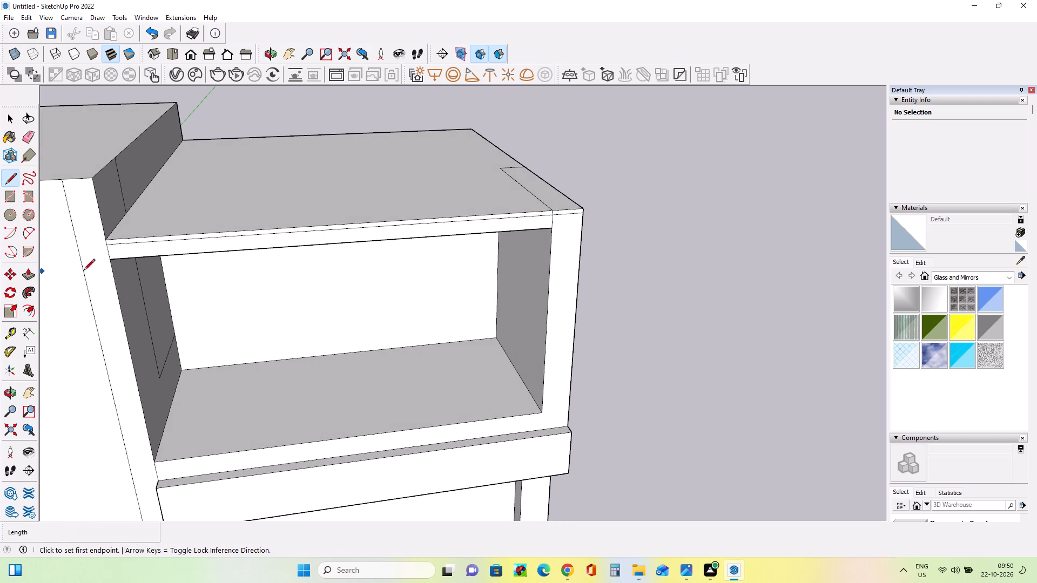
scroll(531, 217, up, 7)
click(22, 135)
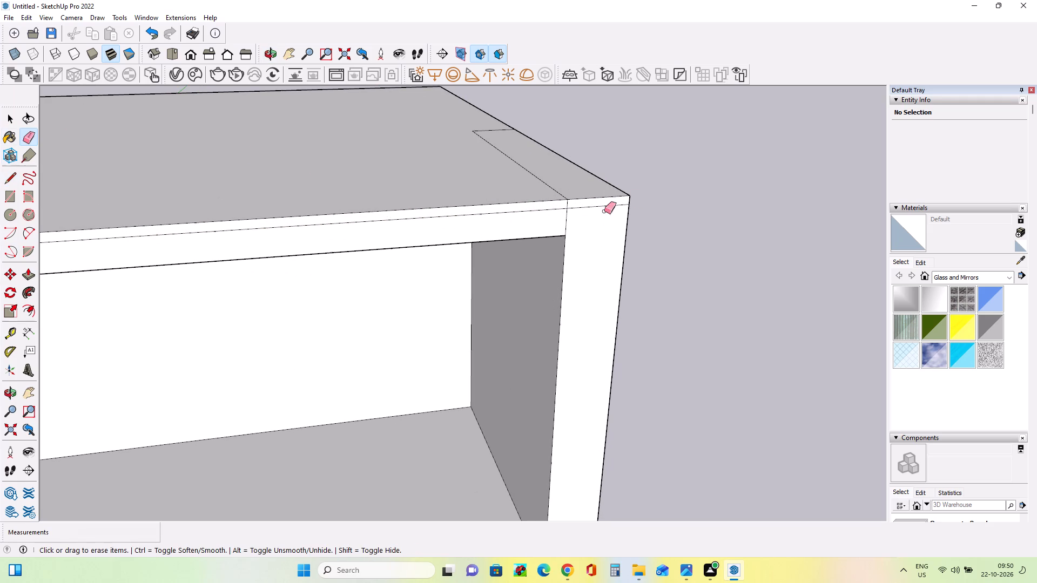
scroll(555, 202, up, 6)
click(569, 202)
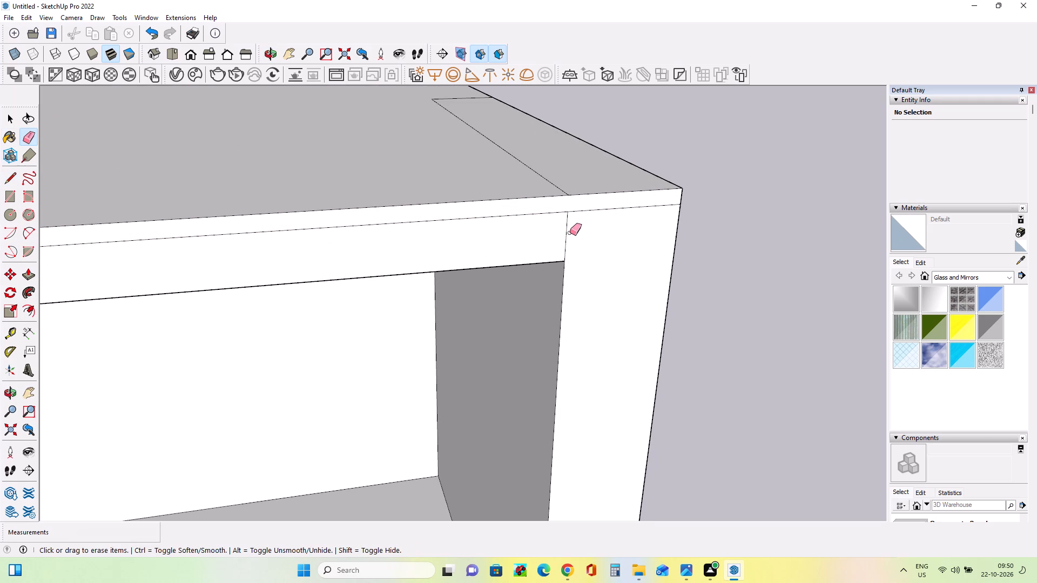
click(568, 232)
Pull the thin top strip on the roof slab's front face forward about 1 3/16" as a projecting lip.
scroll(575, 242, down, 11)
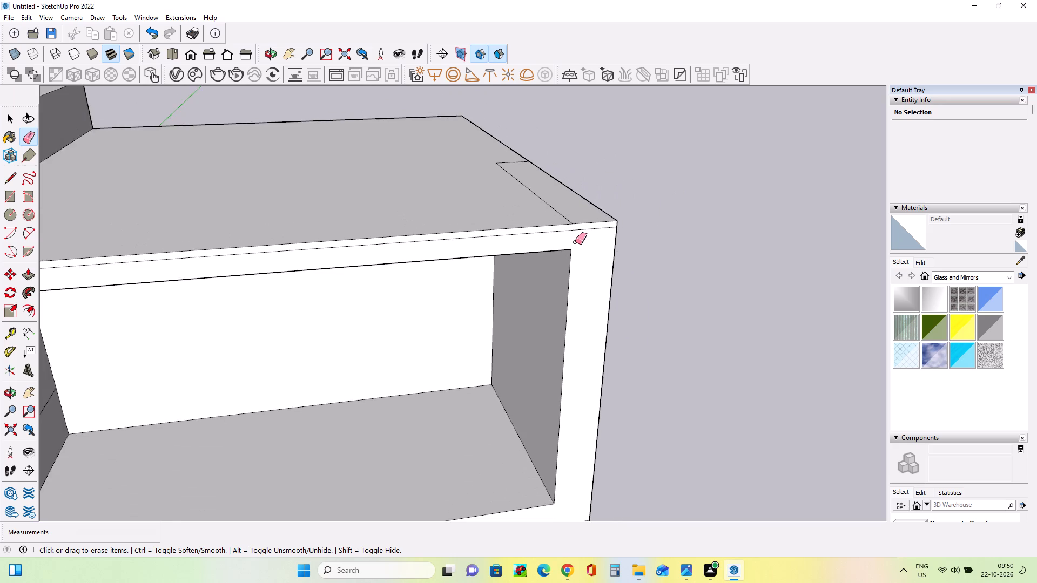
scroll(575, 242, down, 5)
scroll(306, 314, down, 4)
scroll(543, 283, down, 5)
scroll(234, 342, up, 5)
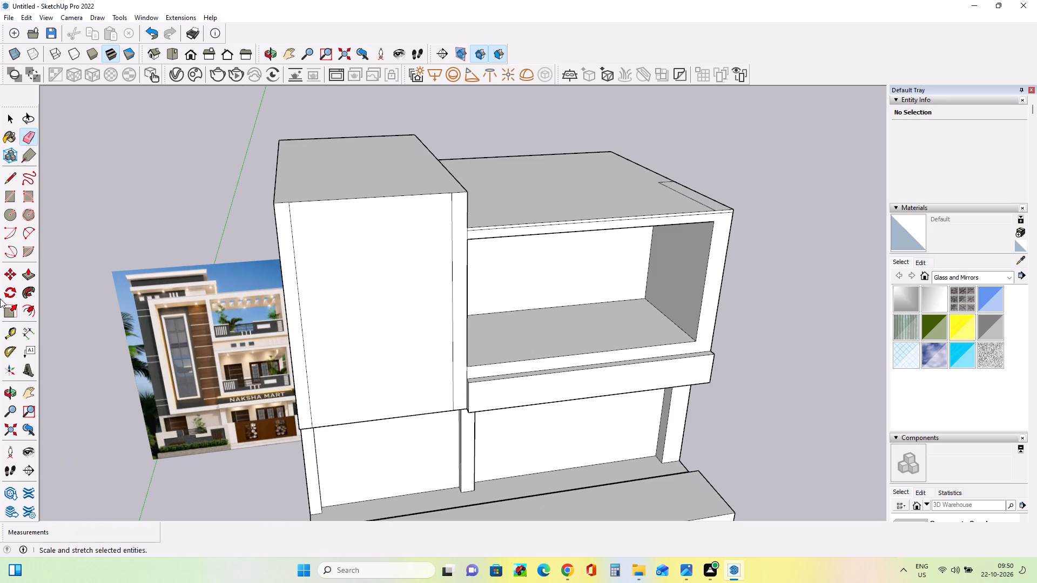
click(21, 273)
scroll(487, 255, up, 8)
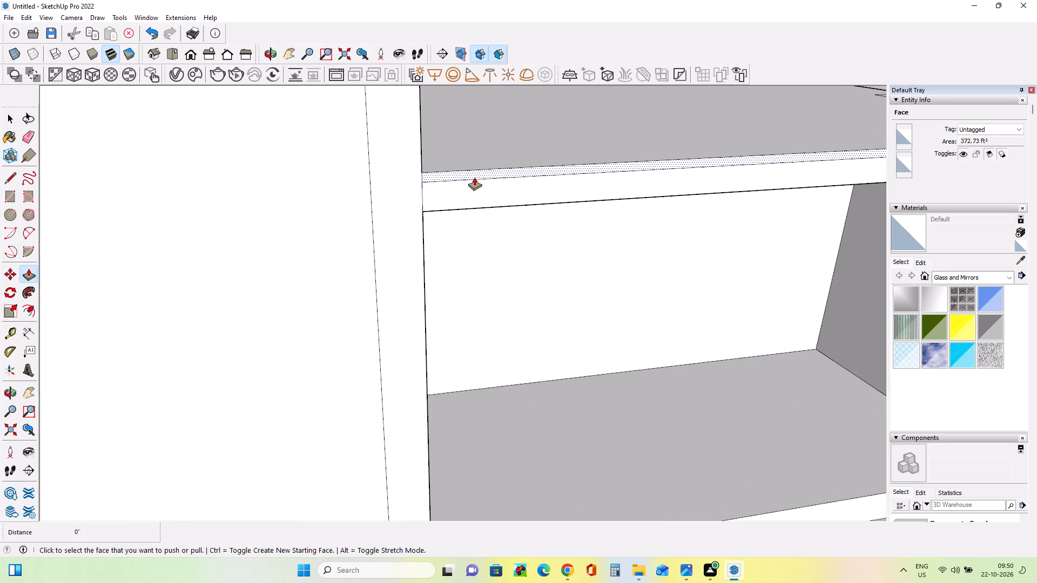
click(474, 177)
click(474, 179)
scroll(143, 313, down, 6)
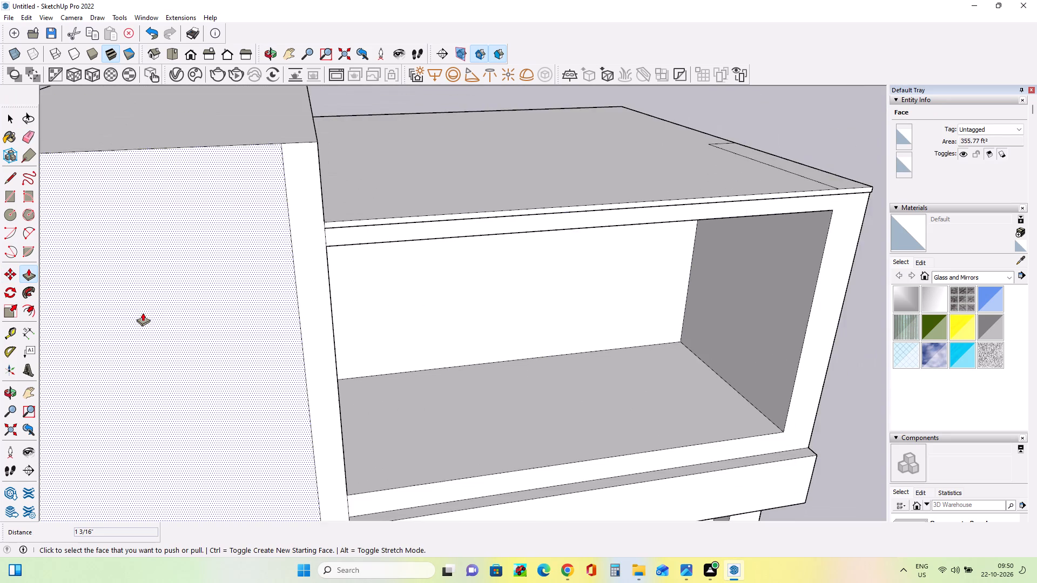
Erase the leftover strip outline on the top face of the upper terrace's roof slab.
scroll(143, 313, down, 5)
middle_drag(354, 341, 360, 326)
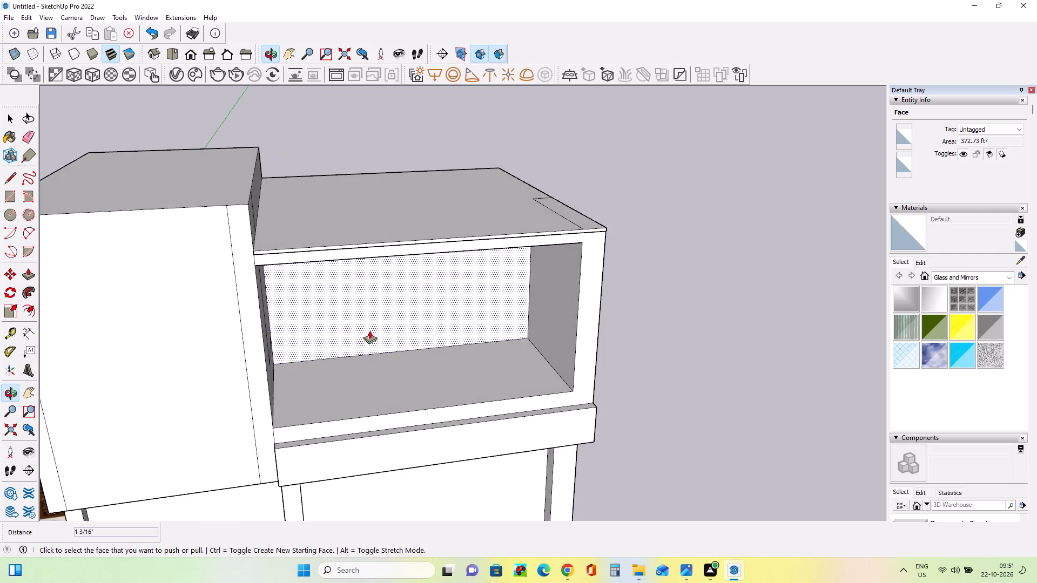
scroll(459, 340, down, 3)
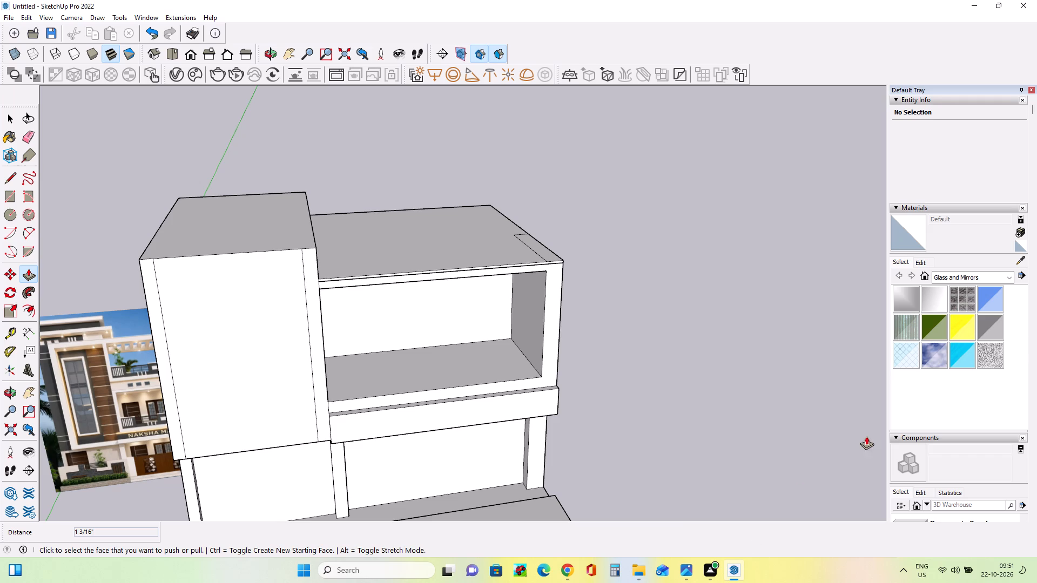
middle_drag(540, 240, 545, 289)
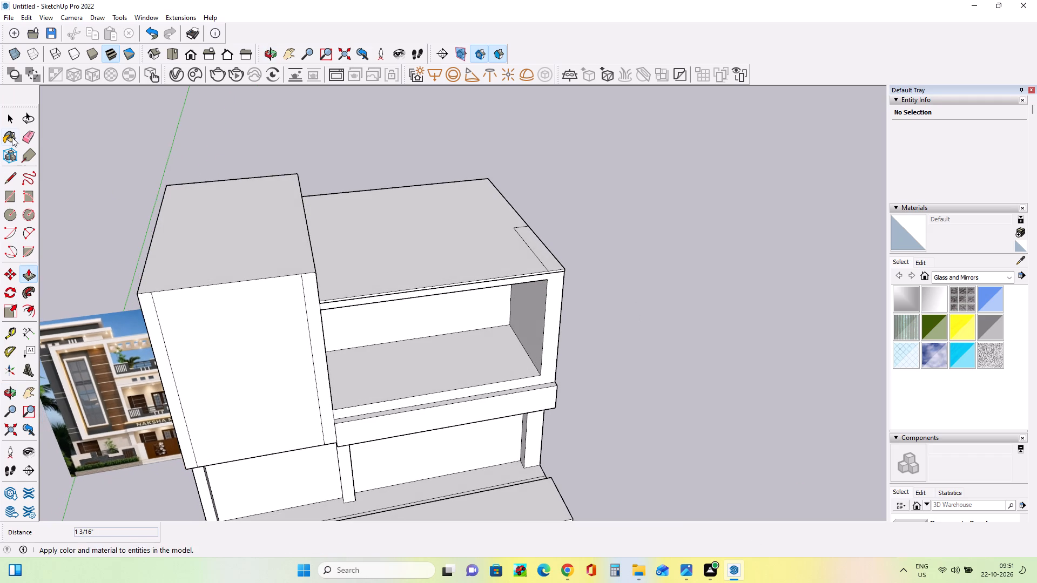
click(33, 130)
scroll(509, 231, up, 7)
drag(555, 271, 568, 267)
drag(529, 204, 529, 211)
scroll(520, 262, down, 6)
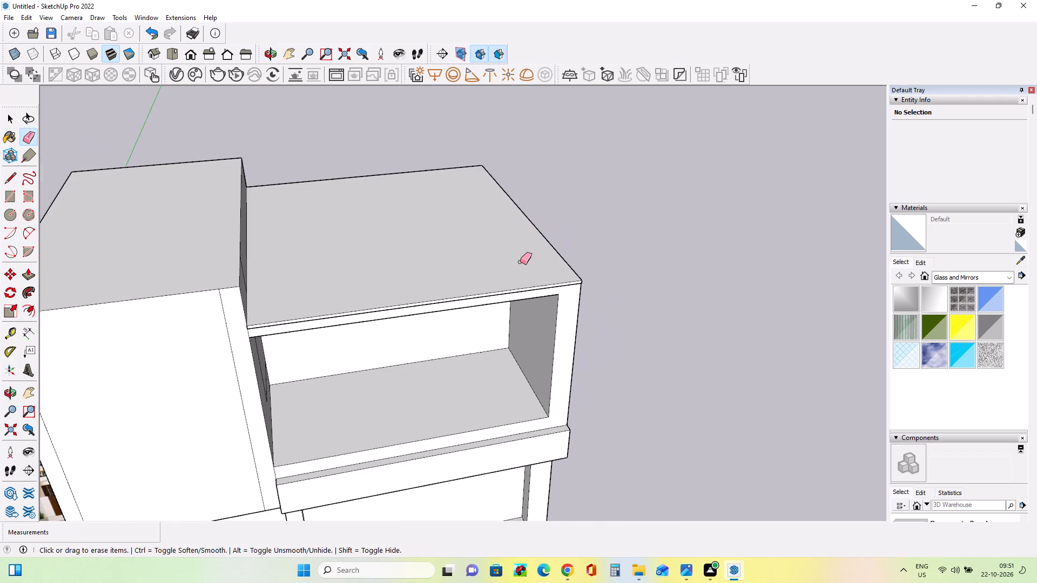
Examine the upper terrace frame from several front angles against the facade reference image.
scroll(520, 262, down, 1)
middle_drag(625, 354, 574, 296)
scroll(582, 313, down, 3)
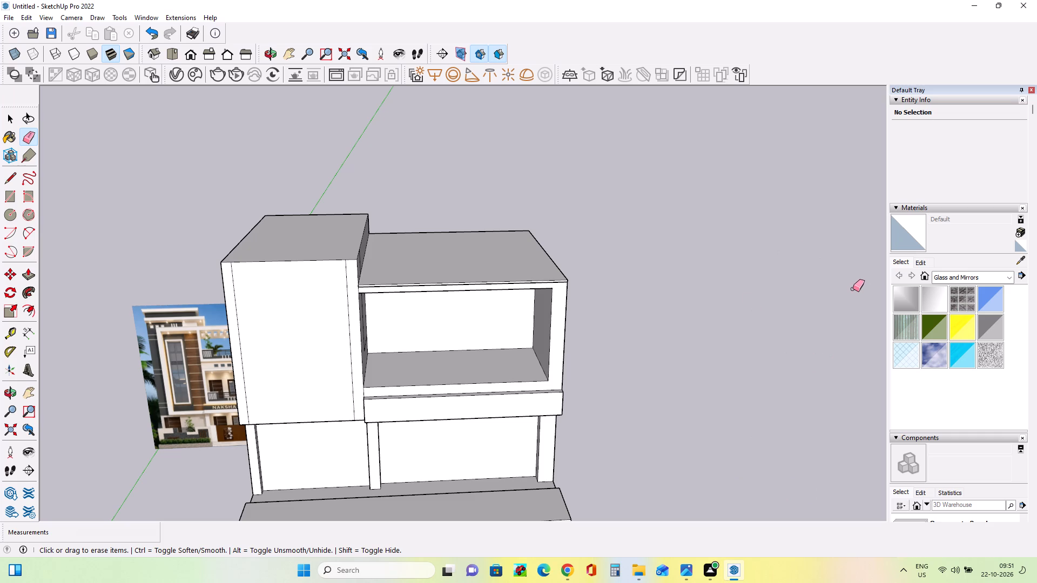
scroll(485, 261, up, 8)
scroll(543, 280, up, 3)
middle_drag(542, 284, 558, 245)
middle_drag(592, 280, 563, 268)
scroll(563, 268, down, 8)
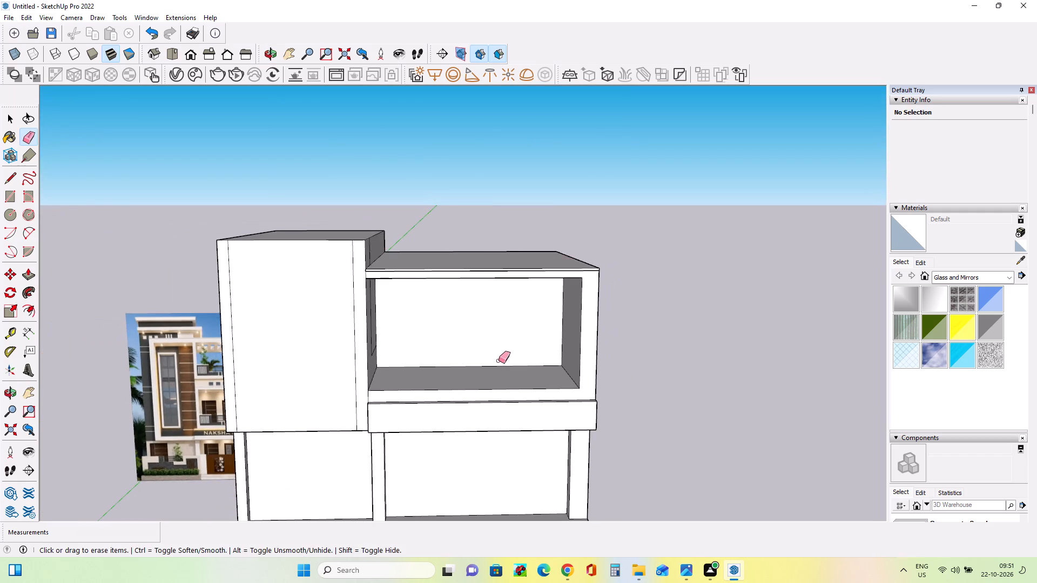
middle_drag(499, 361, 591, 333)
middle_drag(492, 333, 499, 344)
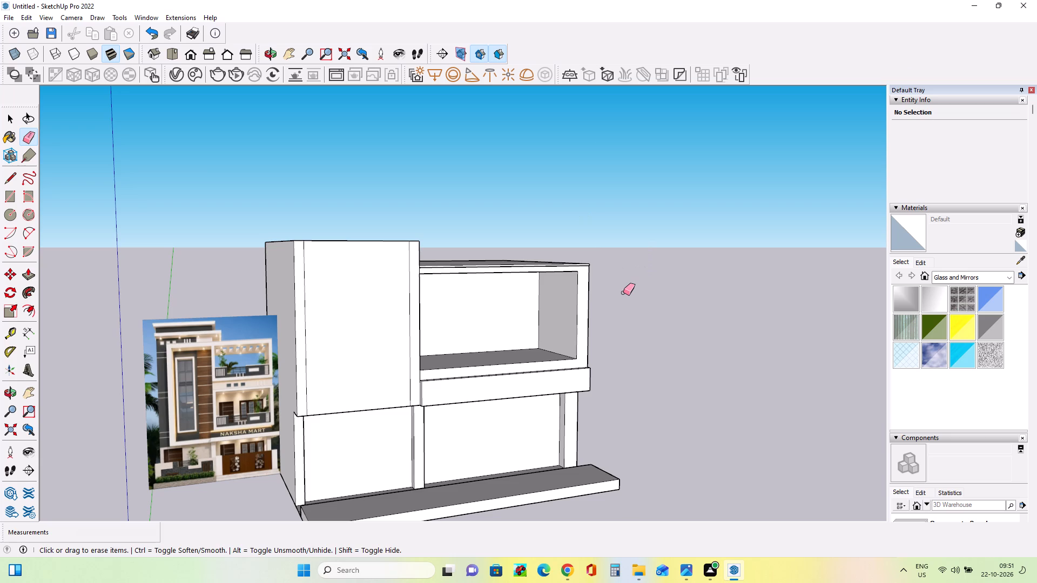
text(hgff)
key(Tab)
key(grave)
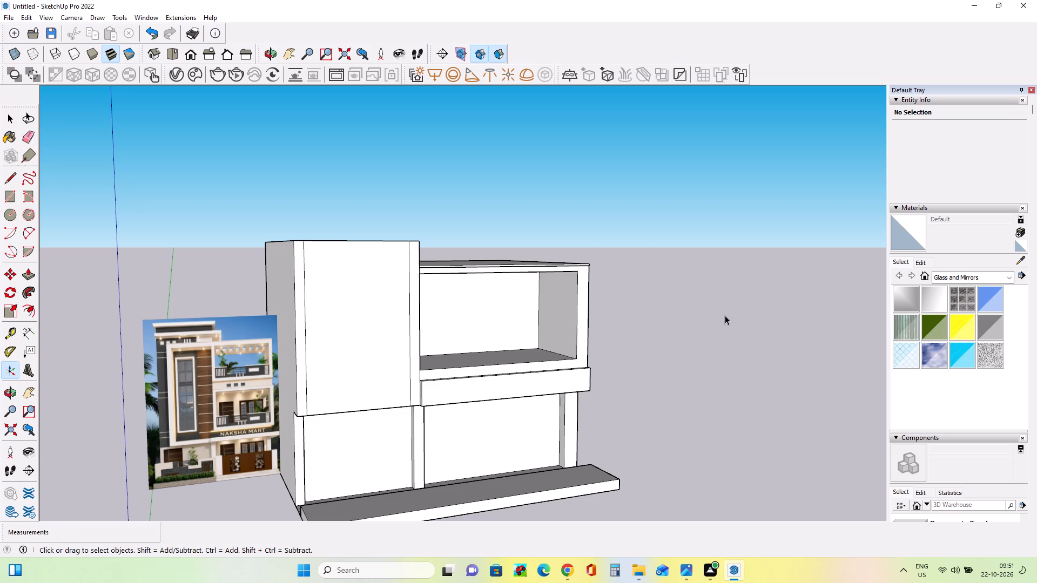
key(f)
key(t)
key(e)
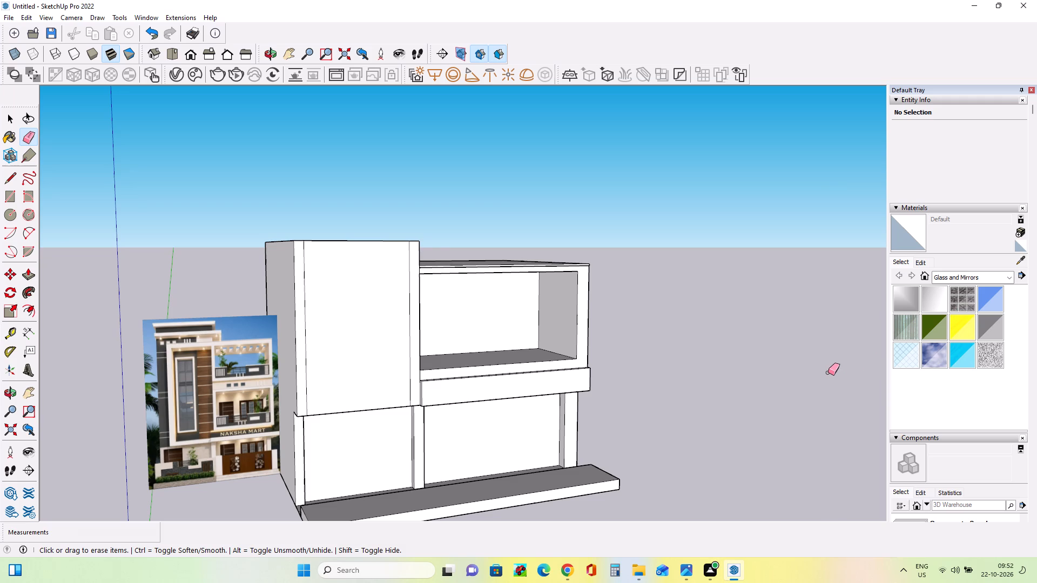
Push the inner face of the upper terrace's side wall outward by 6 7/8" to thin the wall.
middle_drag(702, 293, 645, 308)
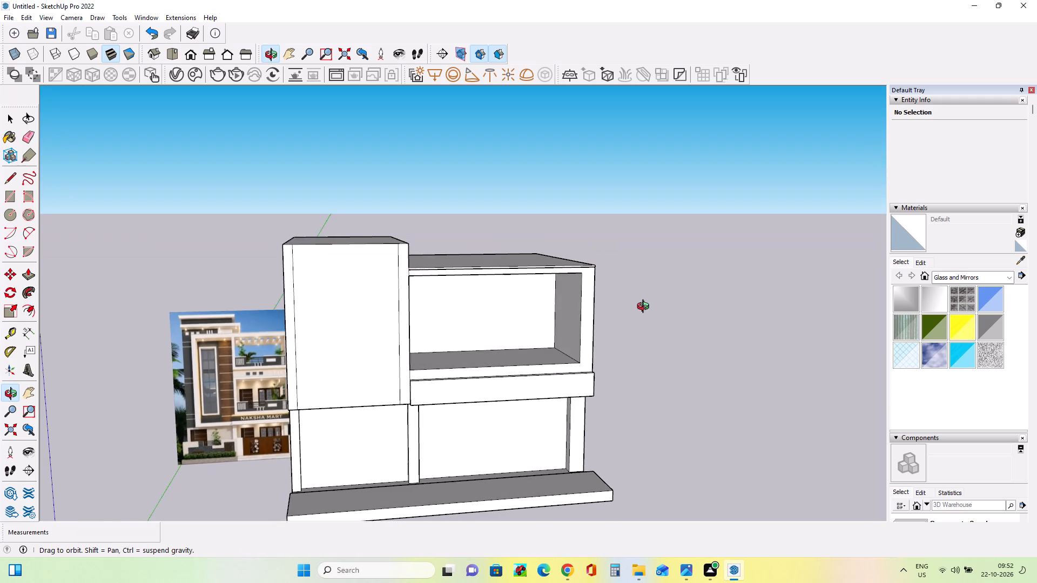
middle_drag(645, 308, 645, 308)
scroll(208, 405, up, 4)
middle_drag(292, 384, 317, 377)
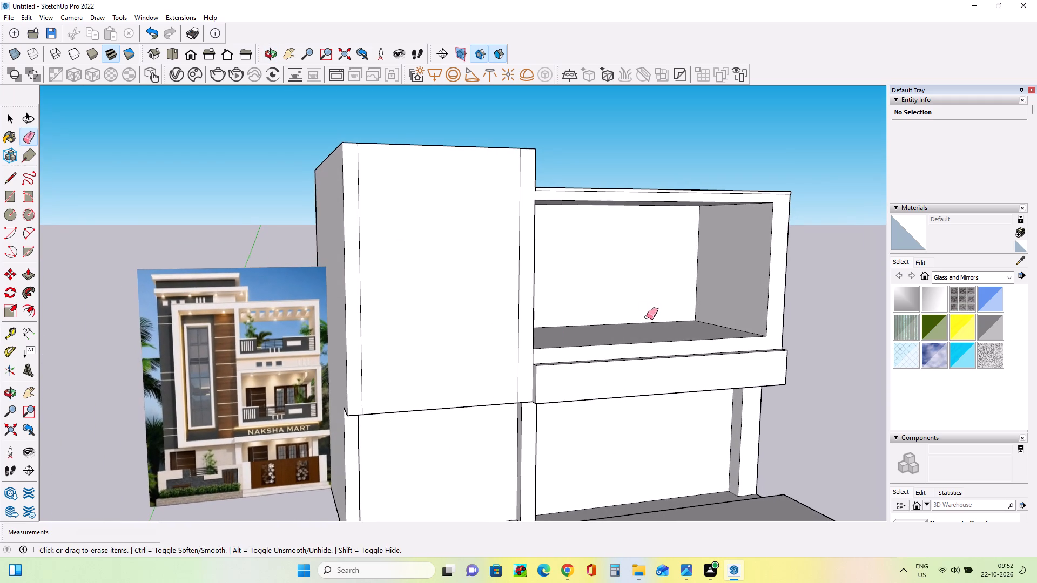
middle_drag(647, 317, 649, 326)
click(28, 272)
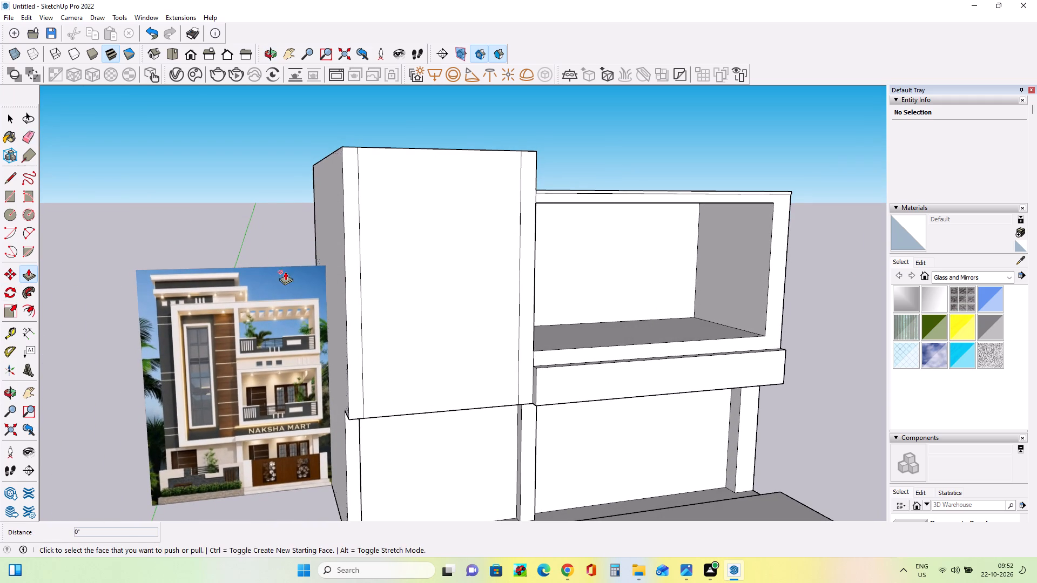
click(753, 304)
click(758, 303)
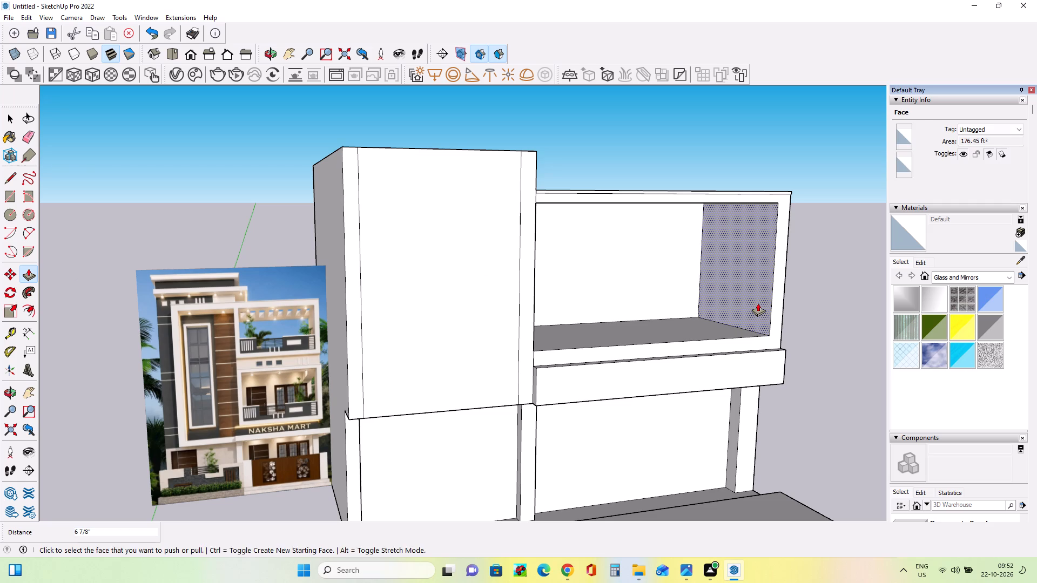
Raise the top face of the tower block beside the terrace by about 6' 4 5/16".
middle_drag(742, 348, 674, 354)
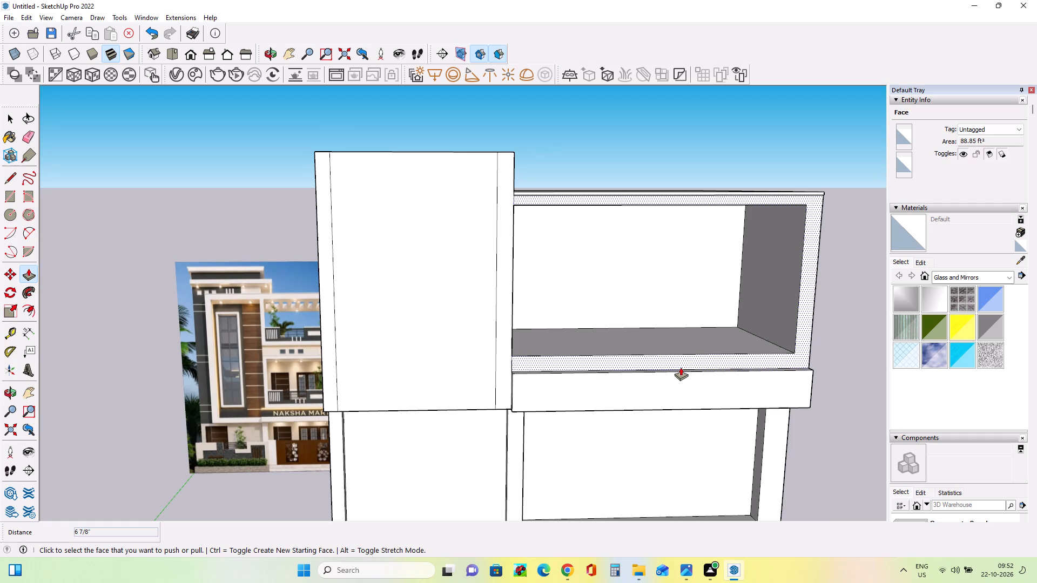
middle_drag(577, 338, 618, 338)
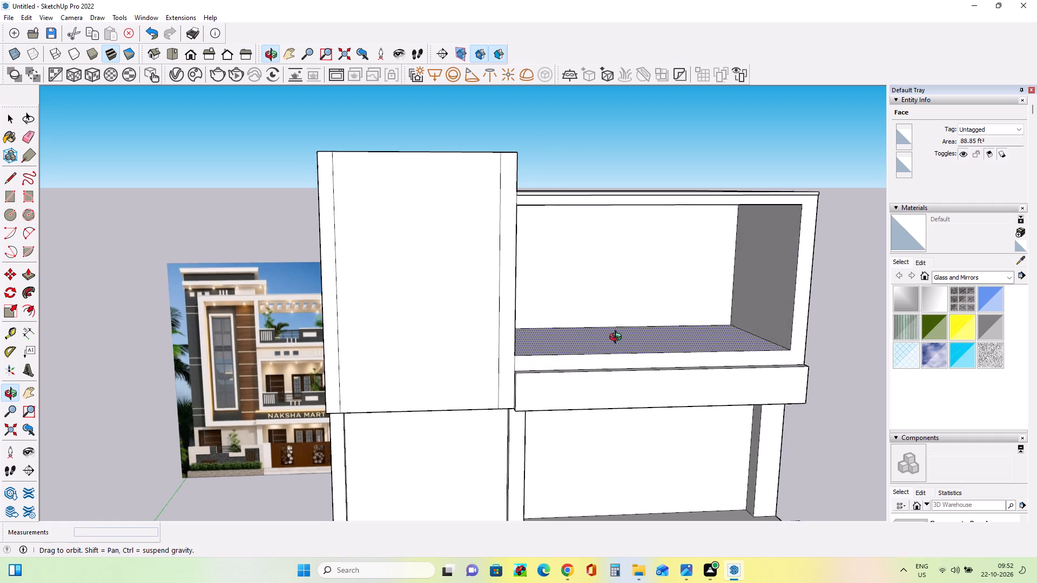
middle_drag(618, 338, 655, 354)
middle_drag(681, 244, 686, 261)
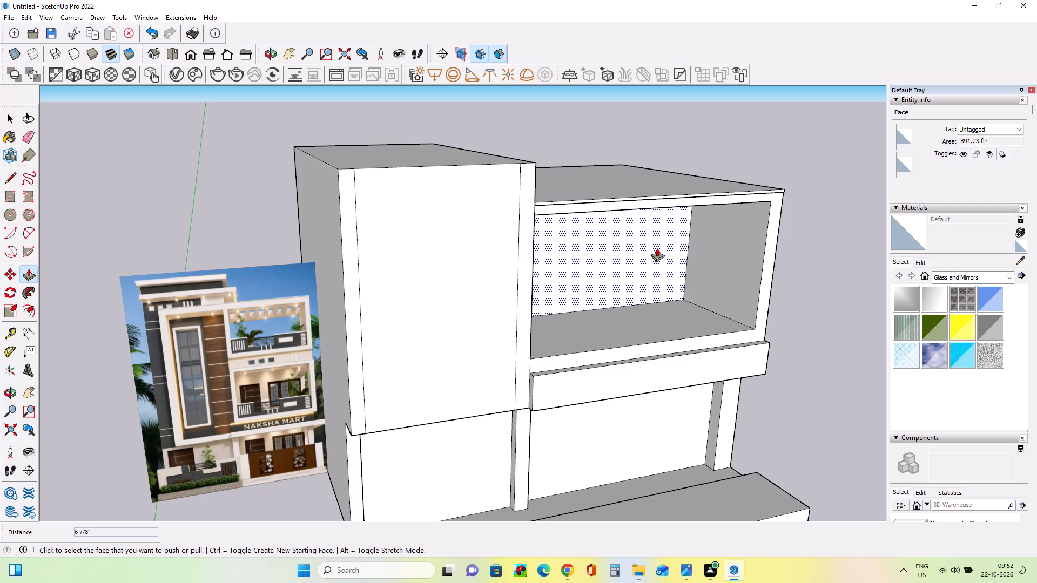
middle_drag(657, 248, 623, 254)
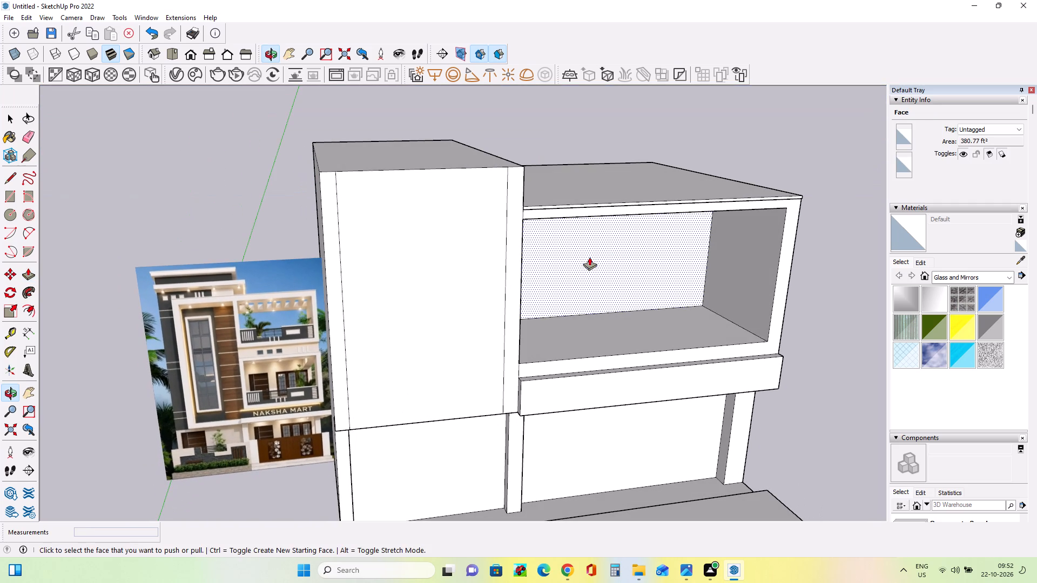
click(437, 156)
click(450, 85)
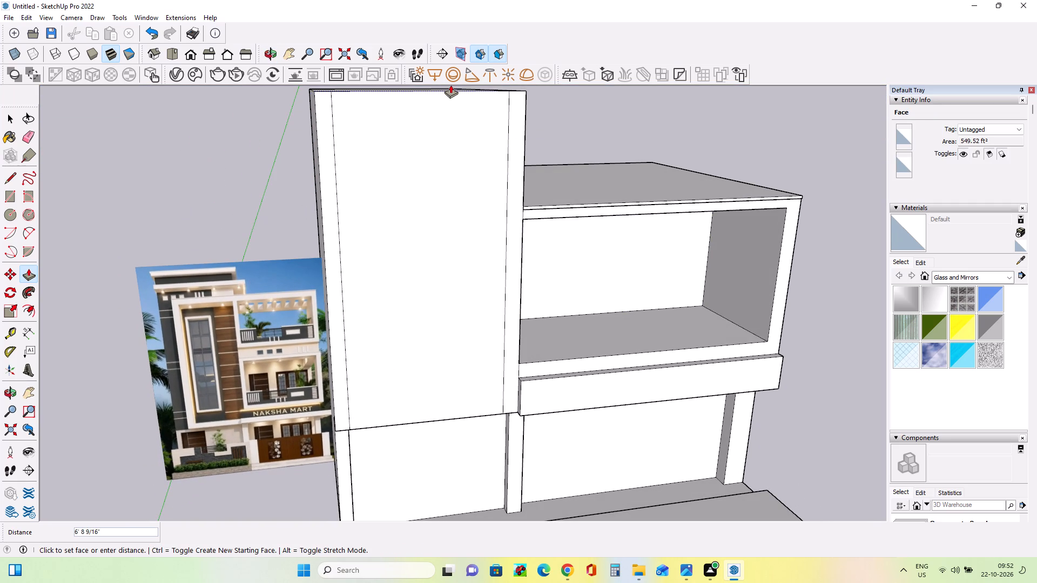
click(476, 90)
Raise the tower block's top face a further 6' 6 1/2".
middle_drag(667, 178, 644, 186)
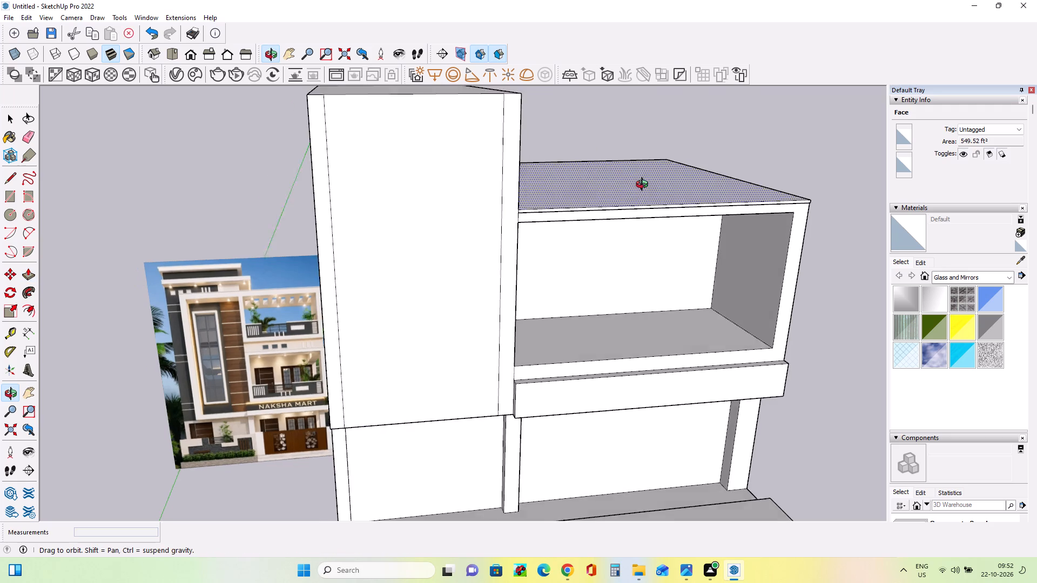
middle_drag(644, 186, 641, 168)
middle_drag(895, 172, 753, 220)
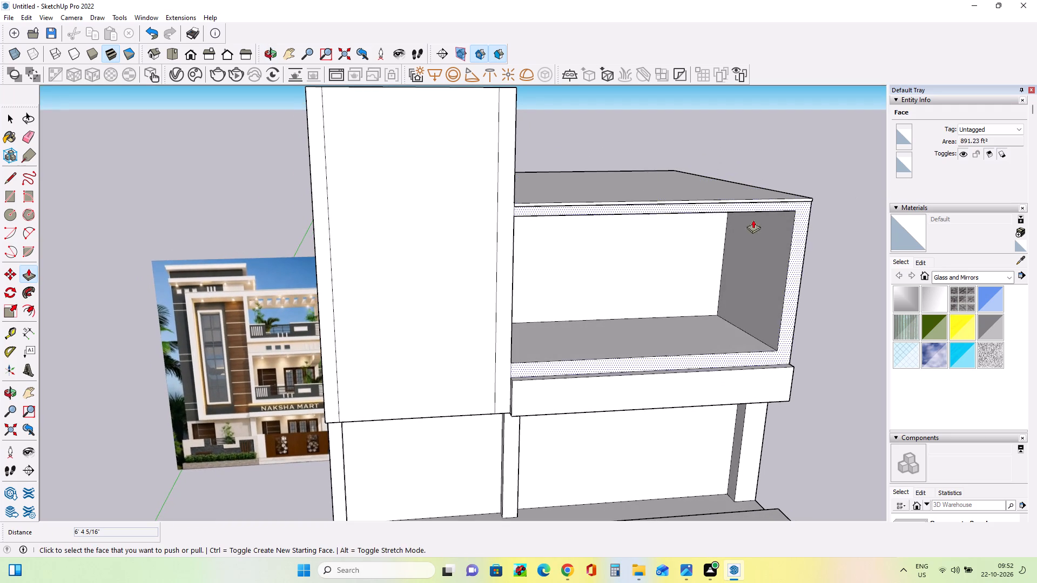
middle_drag(753, 220, 670, 215)
scroll(664, 215, down, 5)
middle_drag(701, 252, 570, 275)
click(479, 146)
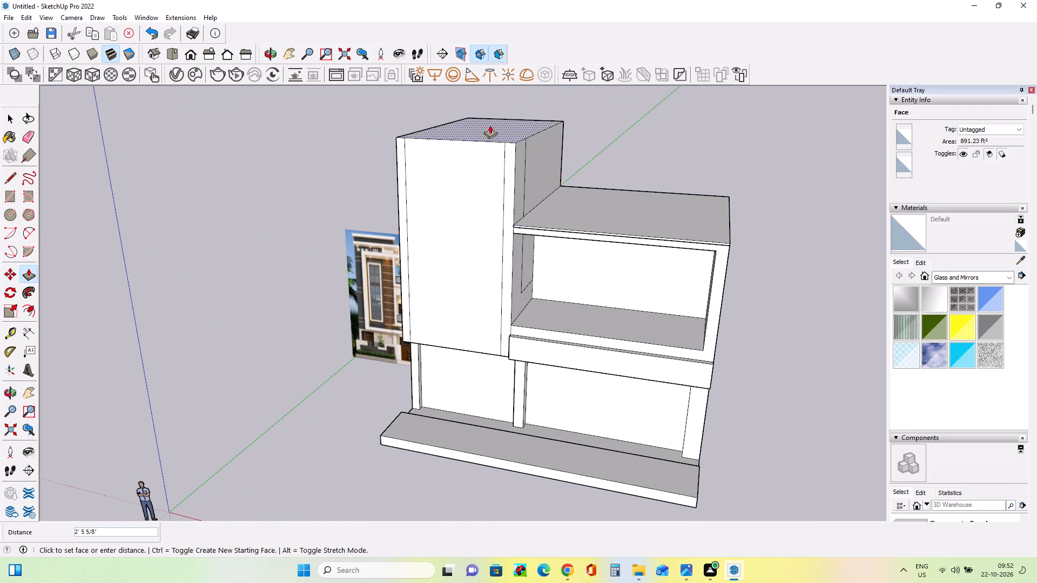
click(502, 100)
Erase the vertical edge on the tower's side face above the terrace's roof slab.
middle_drag(578, 189, 549, 216)
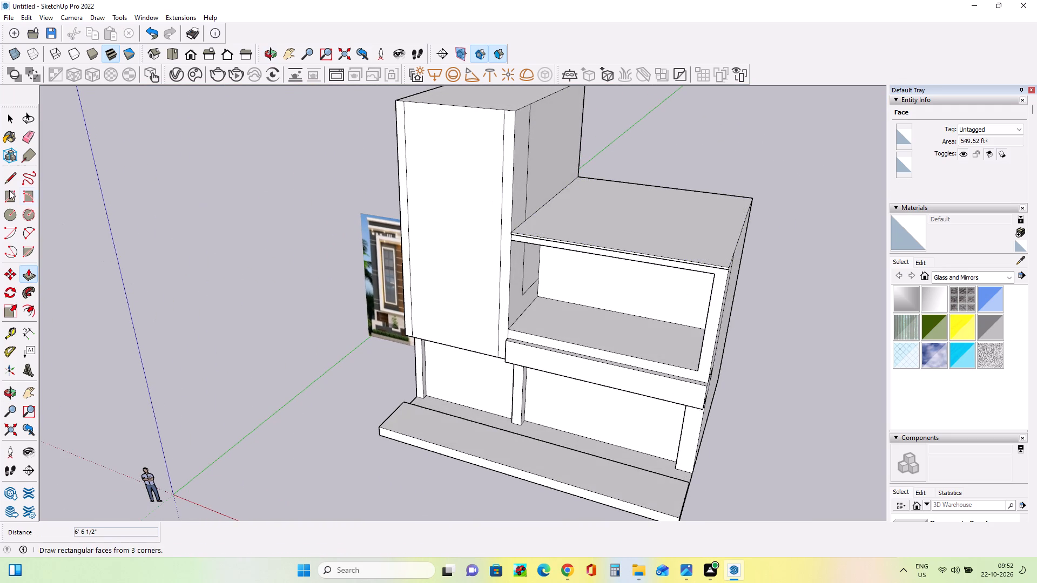
click(26, 136)
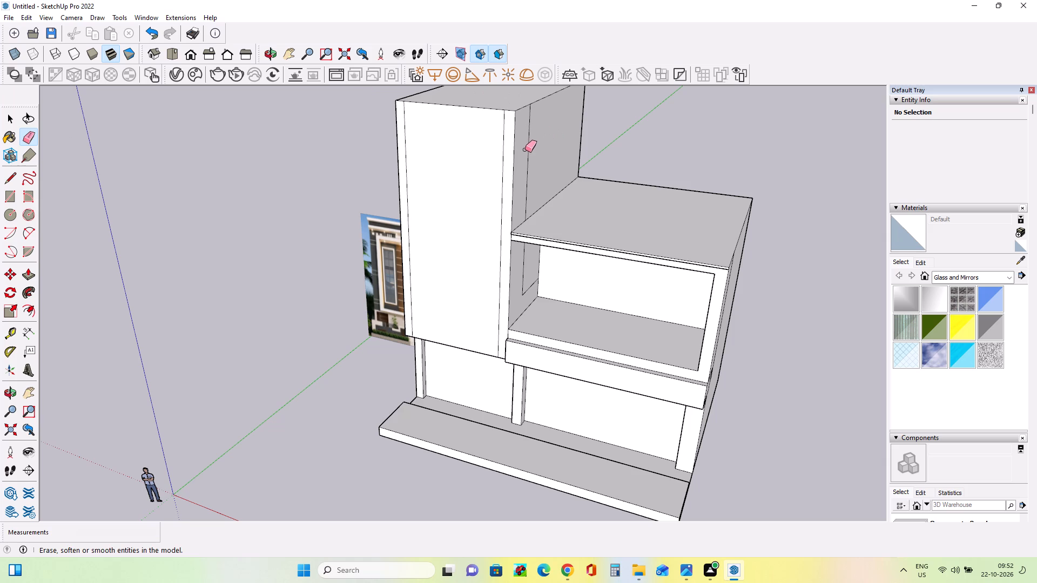
click(528, 148)
Draw a rectangle about 31' 1/2" by 2' 11 3/8" along the top of the tower's side face, spanning front to back.
middle_drag(493, 233, 527, 286)
scroll(411, 262, down, 5)
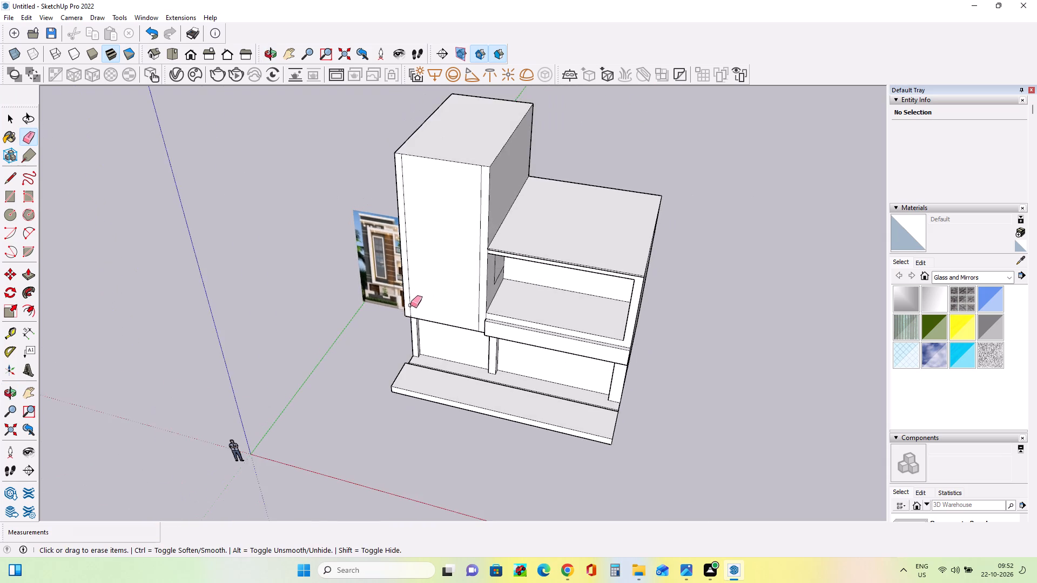
scroll(410, 305, down, 2)
click(15, 194)
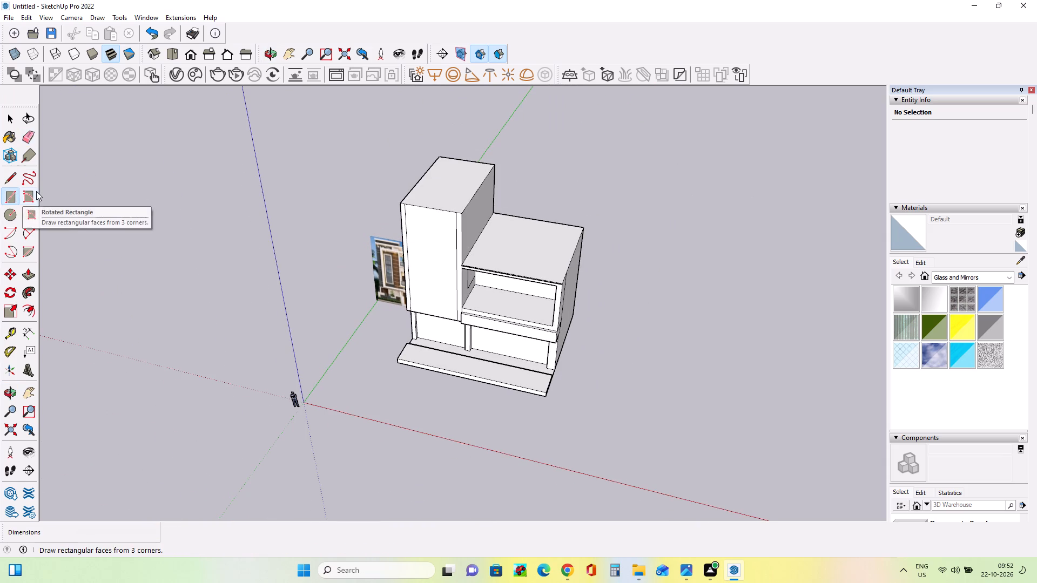
key(Print)
key(minus)
key(0)
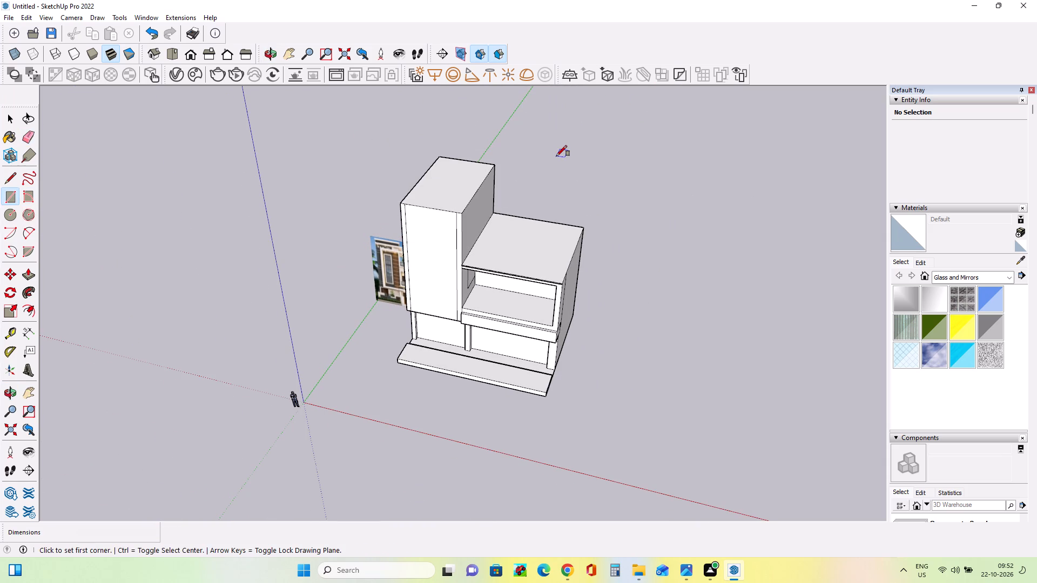
middle_drag(534, 195, 535, 187)
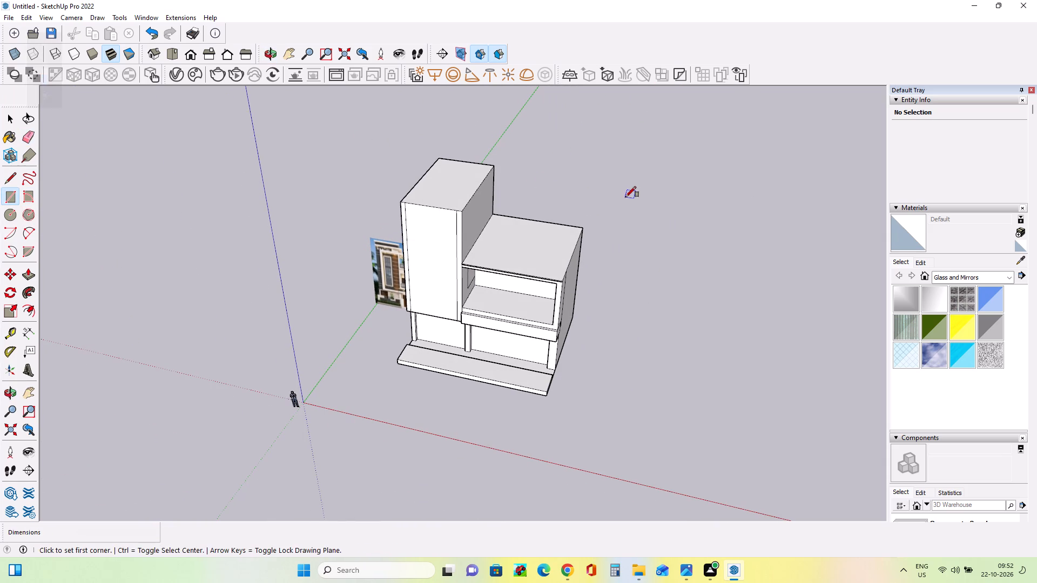
middle_drag(625, 198, 499, 193)
scroll(469, 233, up, 2)
middle_drag(489, 205, 668, 129)
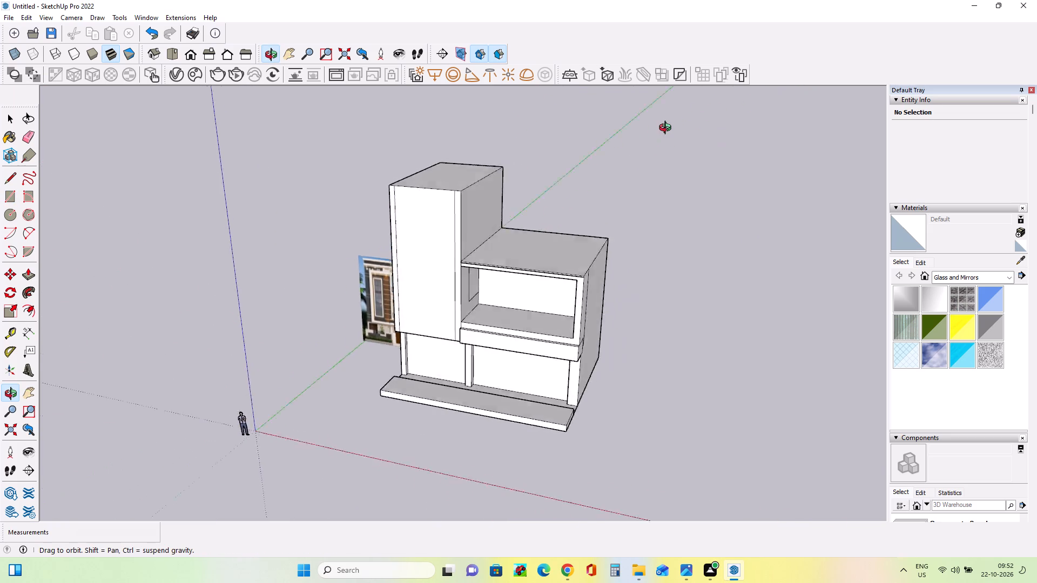
middle_drag(668, 129, 713, 157)
middle_drag(556, 232, 309, 248)
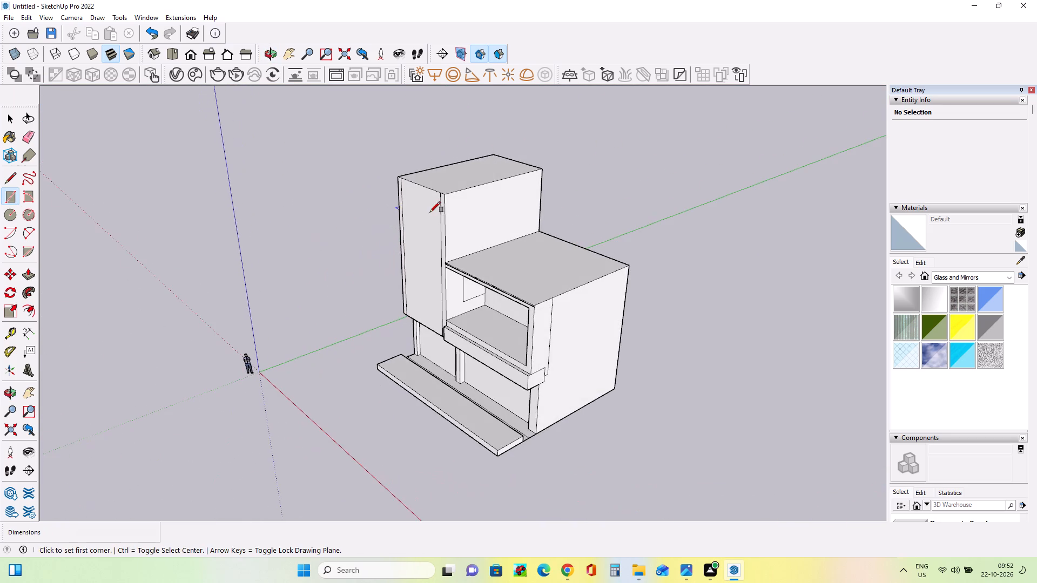
scroll(447, 200, up, 3)
click(447, 194)
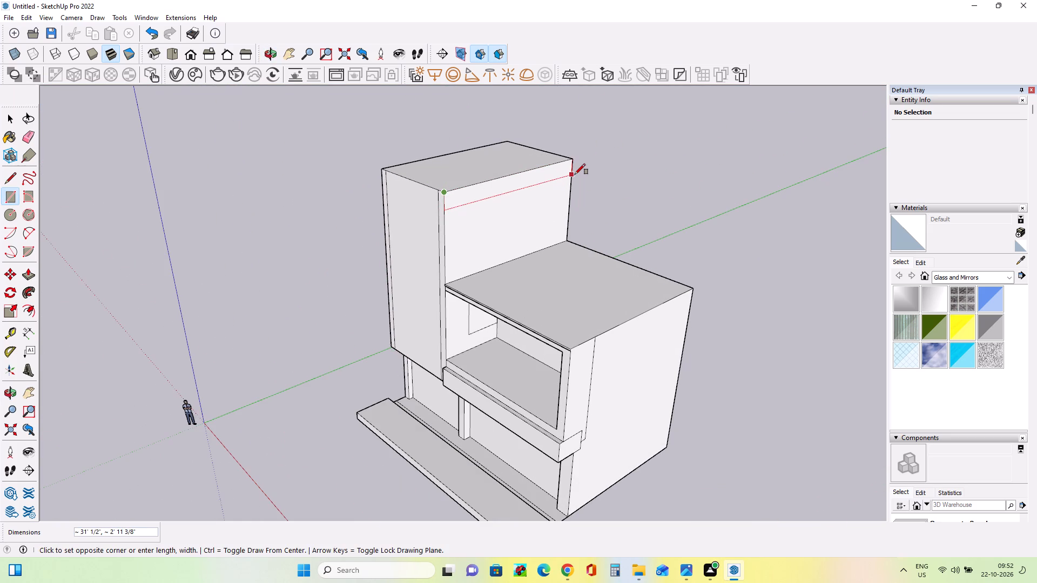
click(575, 173)
Pull the top strip on the tower's side face out over the terrace roof, flush with the building's outer side wall.
middle_drag(636, 230, 460, 185)
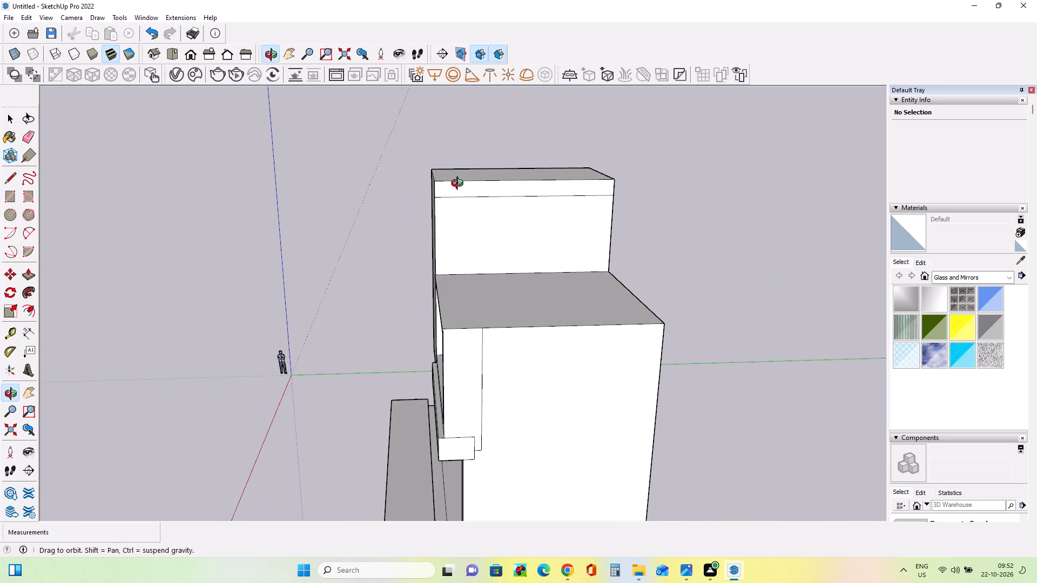
middle_drag(460, 185, 595, 221)
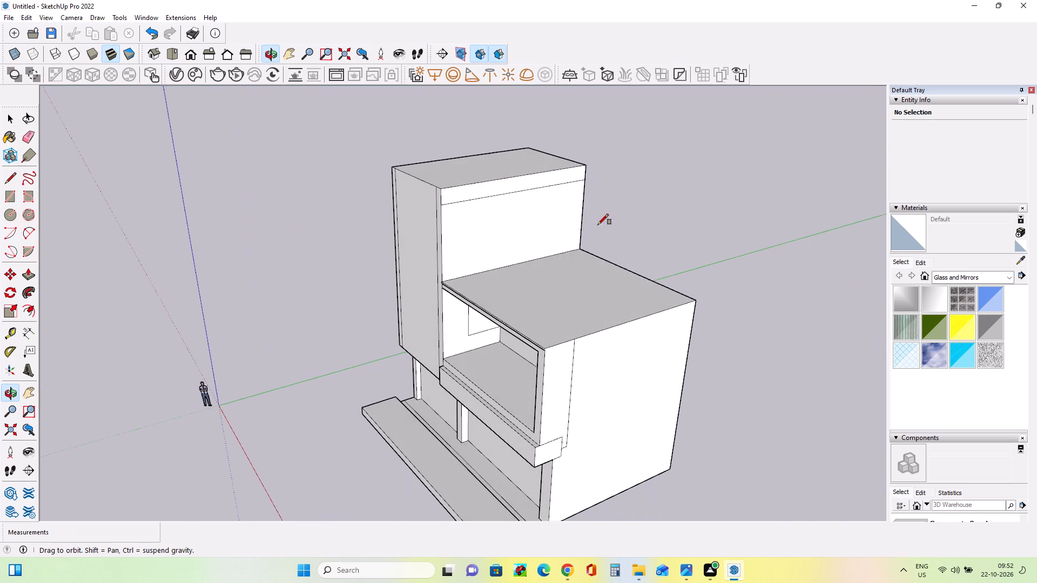
click(30, 272)
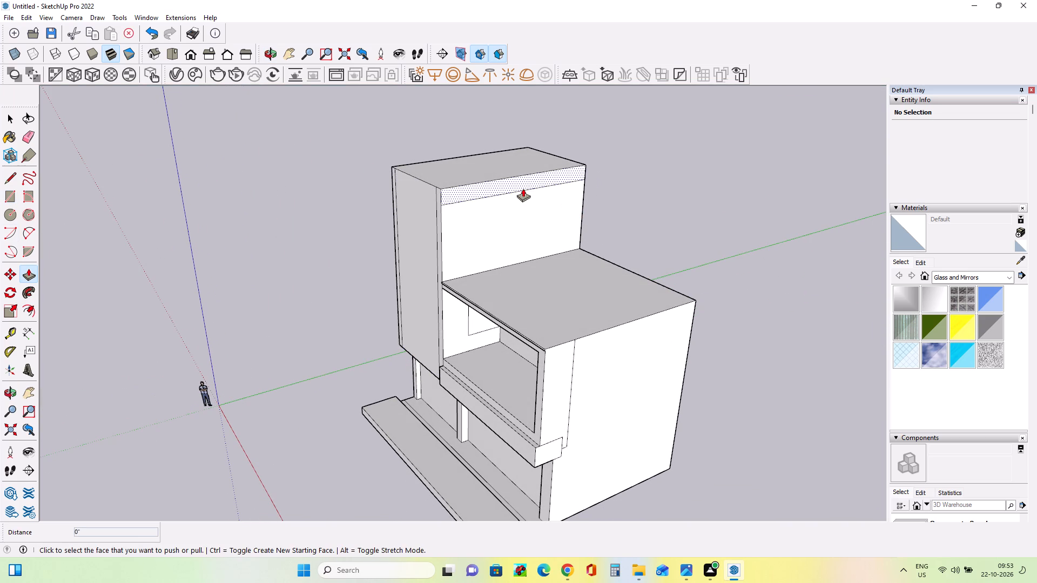
click(522, 187)
click(592, 340)
middle_drag(449, 356, 674, 151)
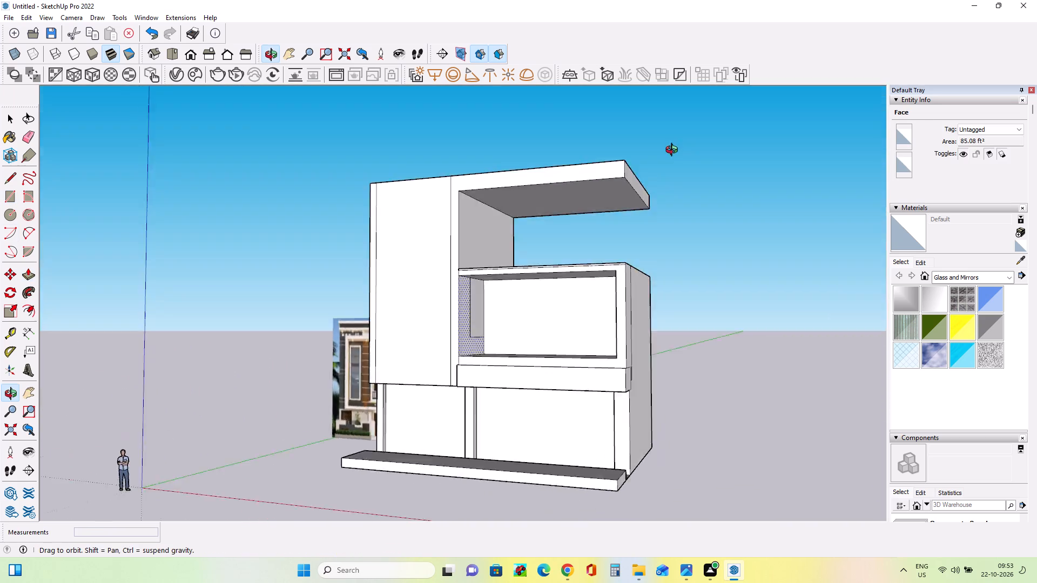
Draw a rectangle about 31' 1/2" by 2' 3 3/8" along the outer side edge of the top slab's underside, spanning front to back.
middle_drag(674, 151, 674, 151)
click(598, 196)
click(598, 193)
middle_drag(681, 236, 760, 272)
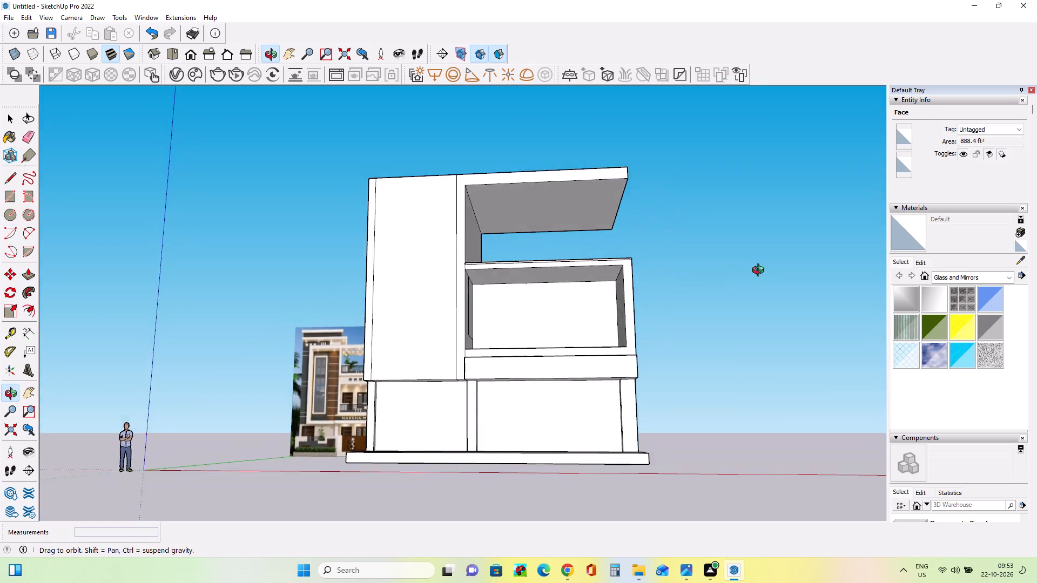
middle_drag(760, 272, 771, 333)
middle_drag(738, 335, 727, 352)
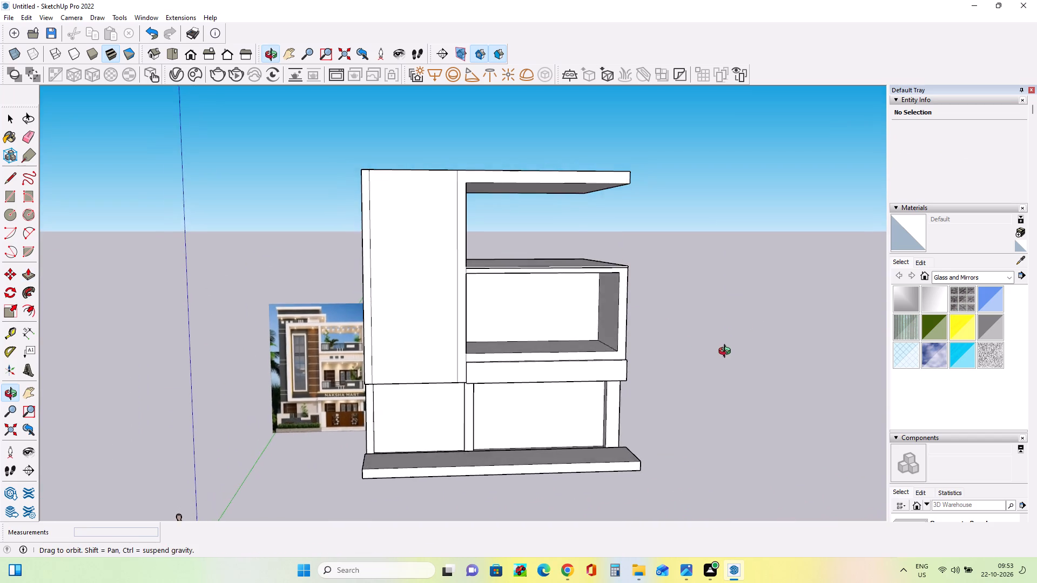
middle_drag(727, 352, 602, 250)
click(6, 196)
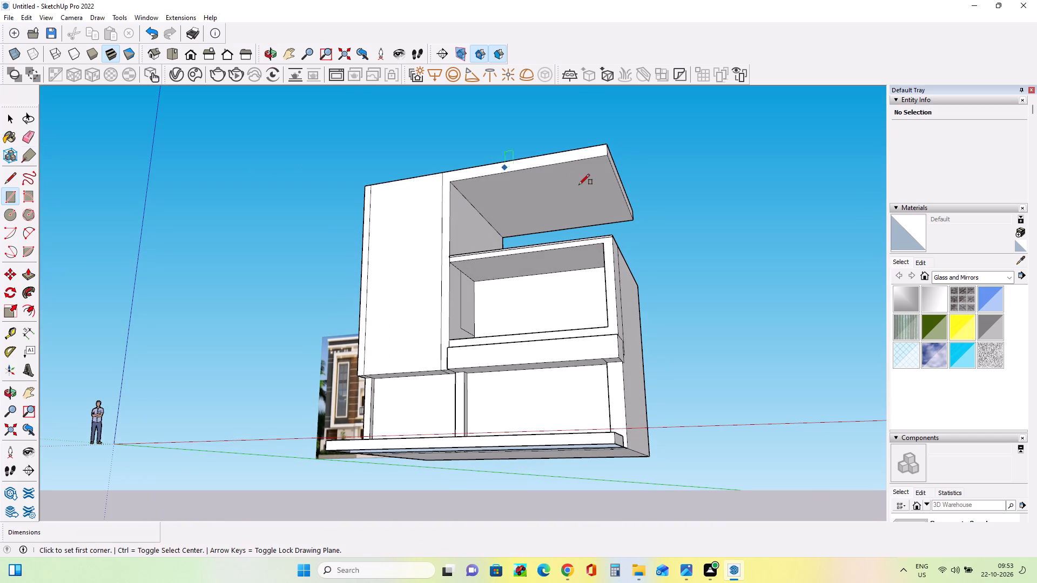
click(632, 217)
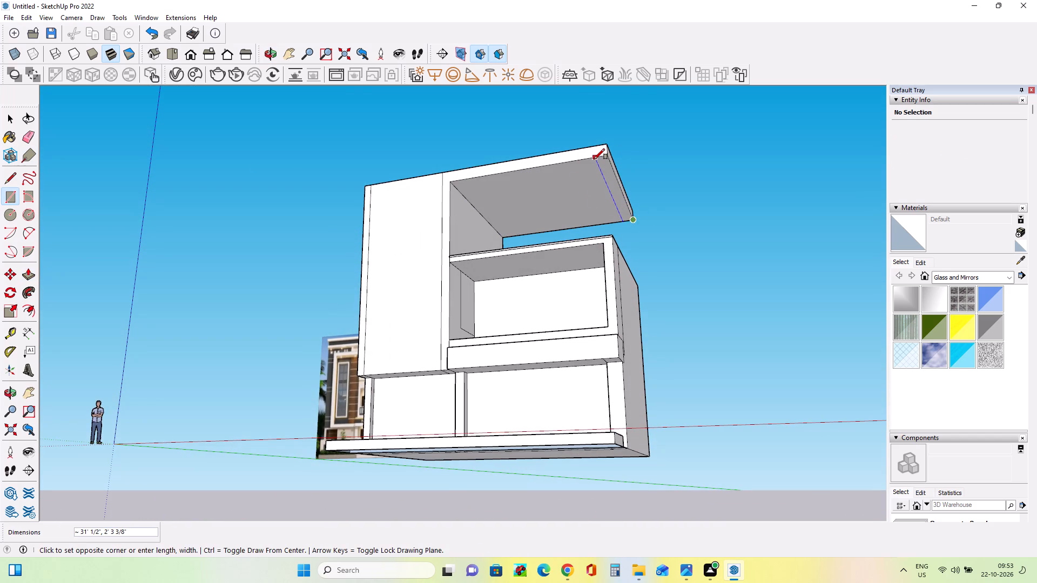
click(596, 159)
Pull the strip on the slab's underside down to the terrace roof, forming the upper terrace's outer side wall.
middle_drag(572, 233, 597, 285)
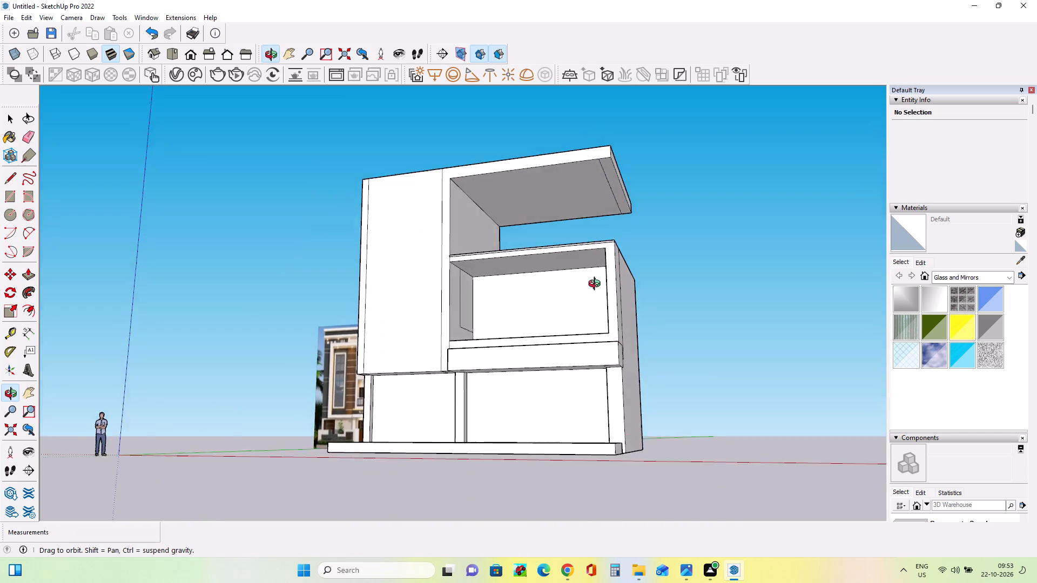
middle_drag(597, 285, 685, 371)
middle_drag(482, 278, 504, 276)
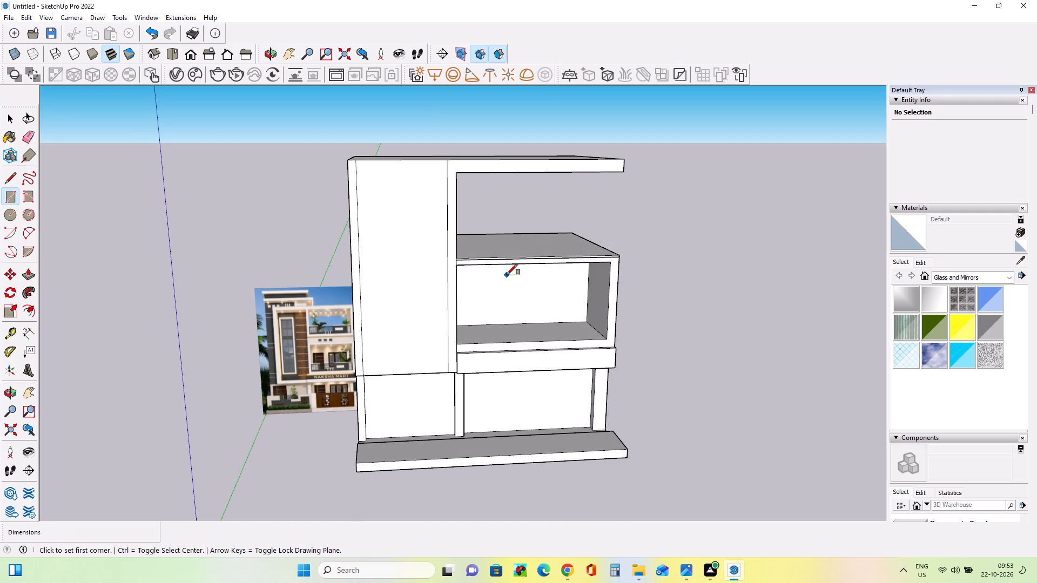
middle_drag(571, 262, 571, 274)
middle_drag(523, 255, 537, 227)
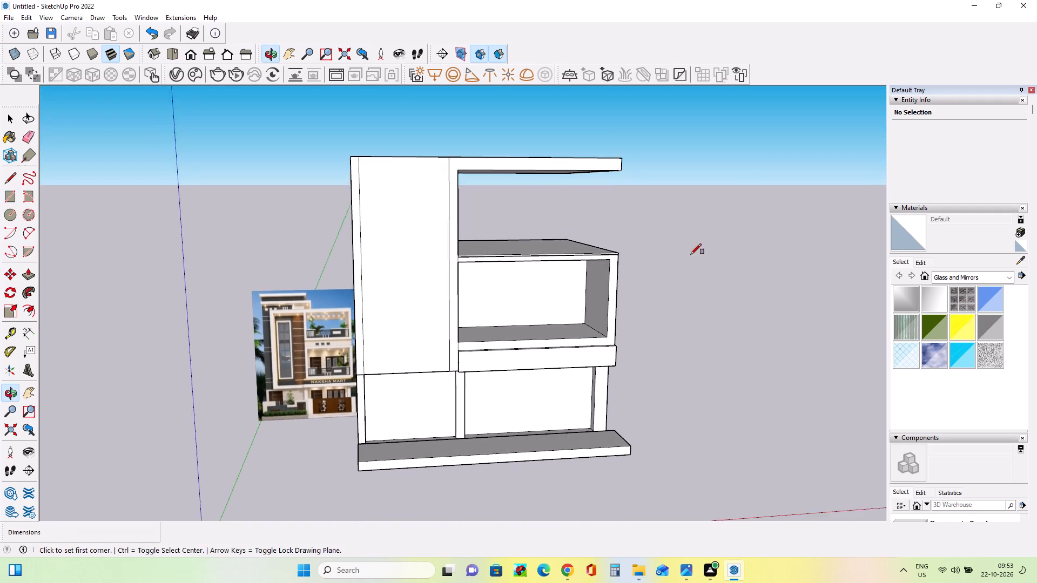
middle_drag(748, 275, 631, 202)
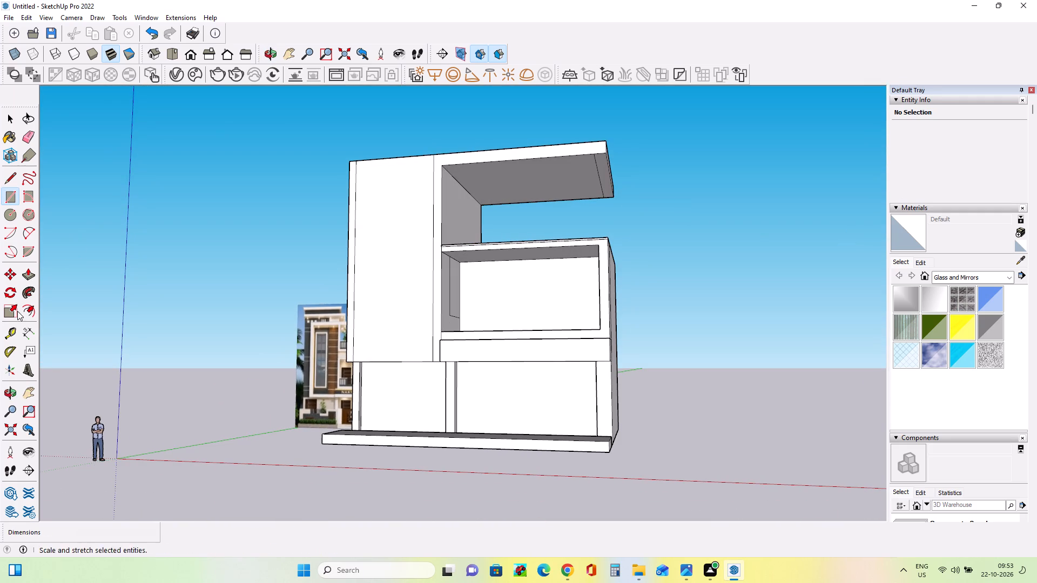
click(26, 270)
middle_drag(562, 317, 513, 326)
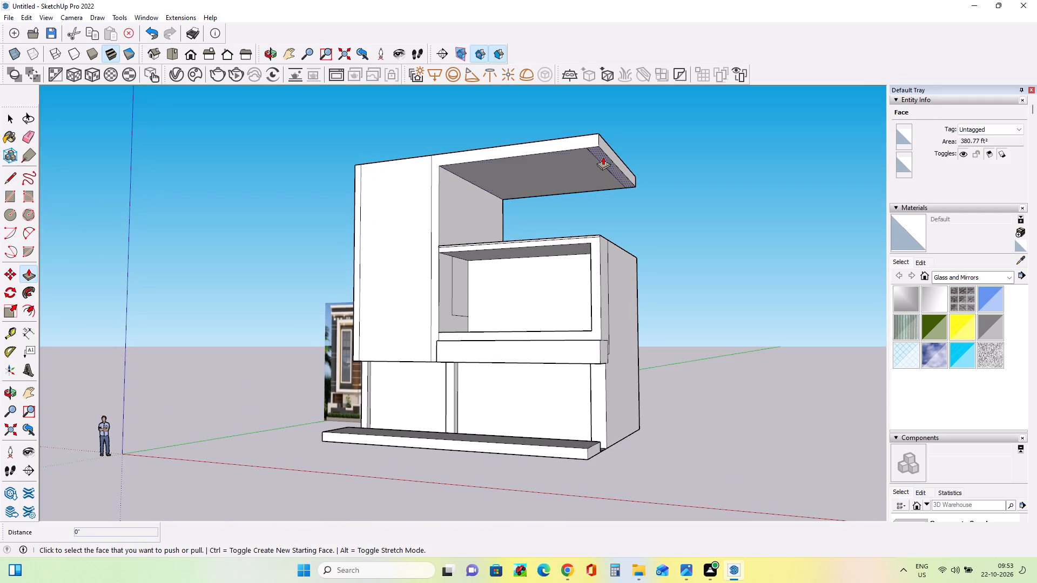
click(603, 157)
click(609, 246)
Push the inner face of the upper terrace's side wall outward by about 3 1/2".
middle_drag(622, 299, 850, 375)
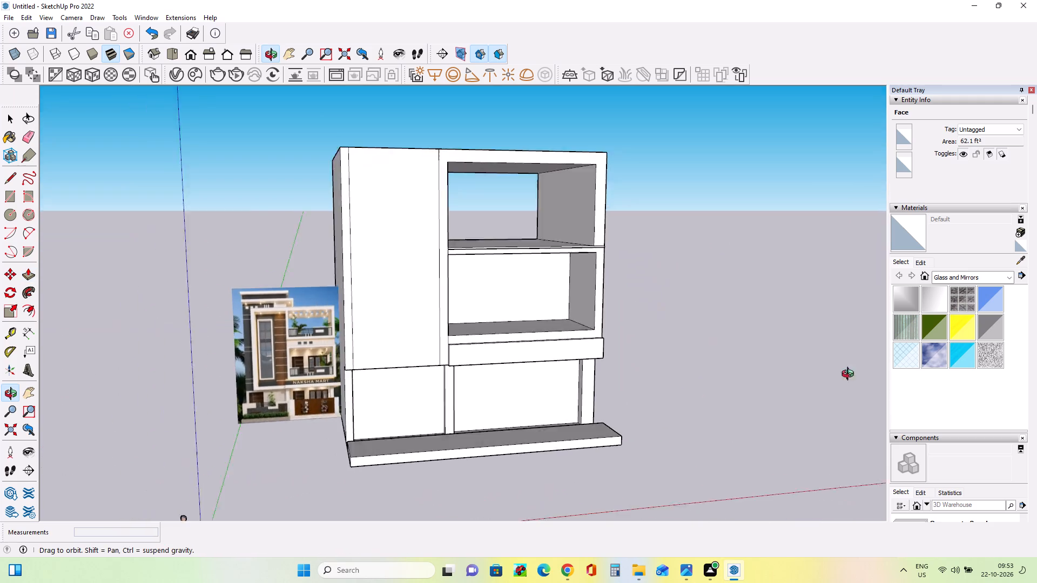
middle_drag(850, 375, 865, 394)
scroll(523, 219, up, 2)
click(583, 202)
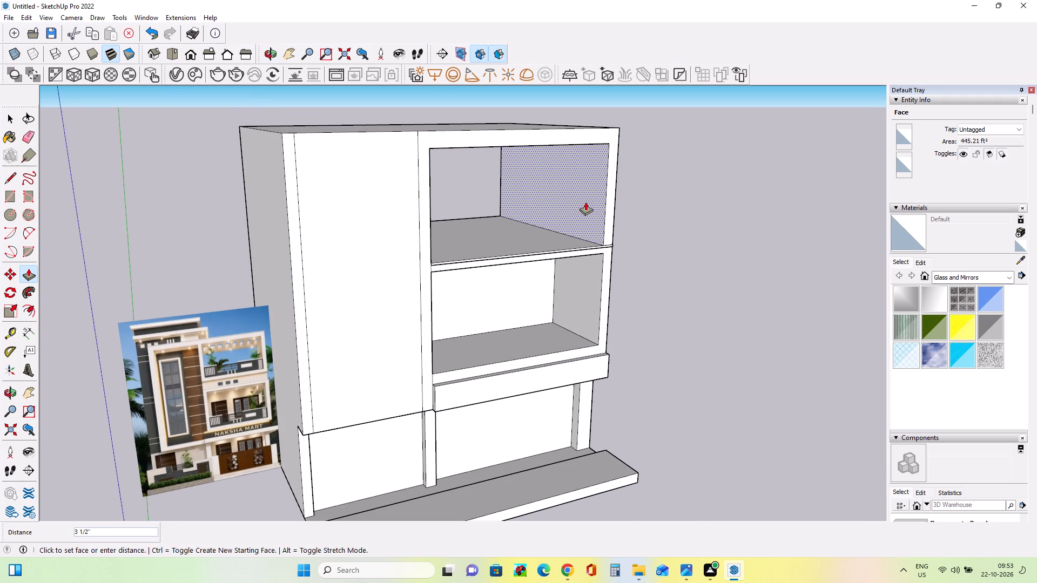
click(585, 202)
Raise the building's top face by about 2' 5 5/16".
middle_drag(603, 222, 551, 265)
click(399, 116)
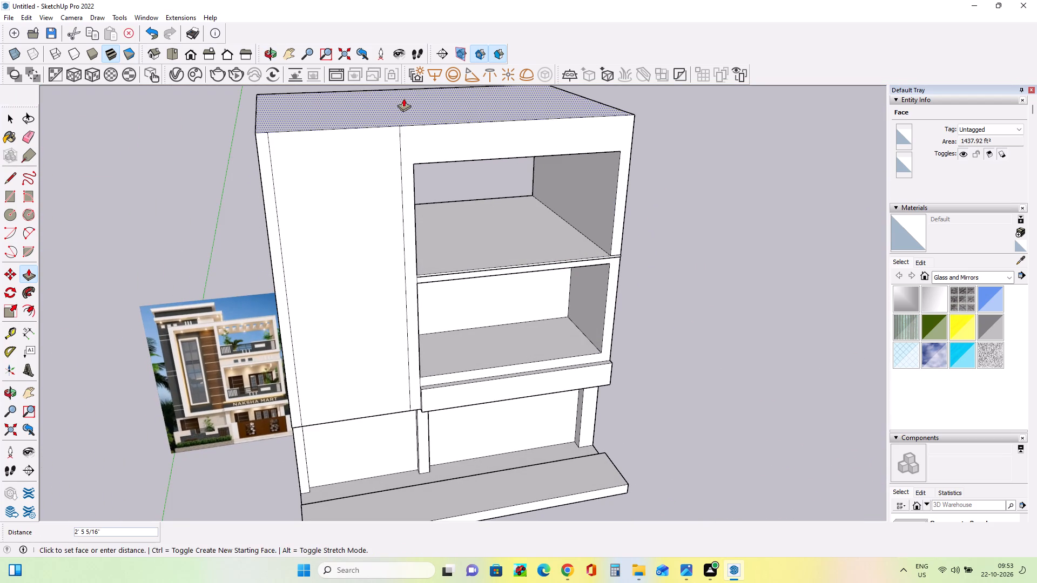
click(403, 98)
Push the ceiling of the upper terrace opening up by 2' 5".
middle_drag(470, 238, 441, 82)
click(464, 161)
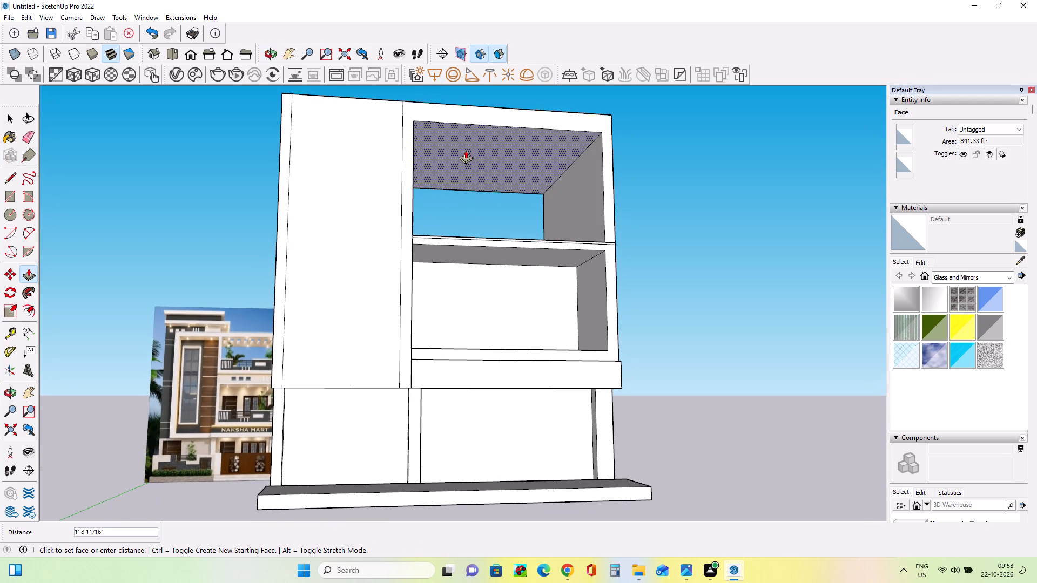
click(466, 146)
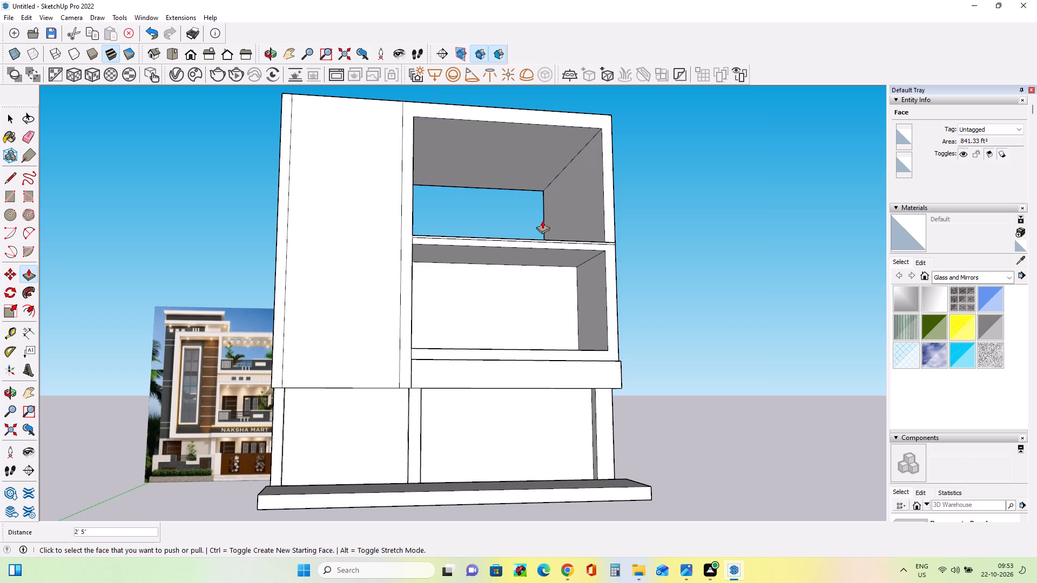
Pull the ceiling of the upper terrace opening down by 7 7/8".
middle_drag(551, 243, 540, 292)
scroll(536, 287, down, 3)
middle_drag(581, 315, 577, 341)
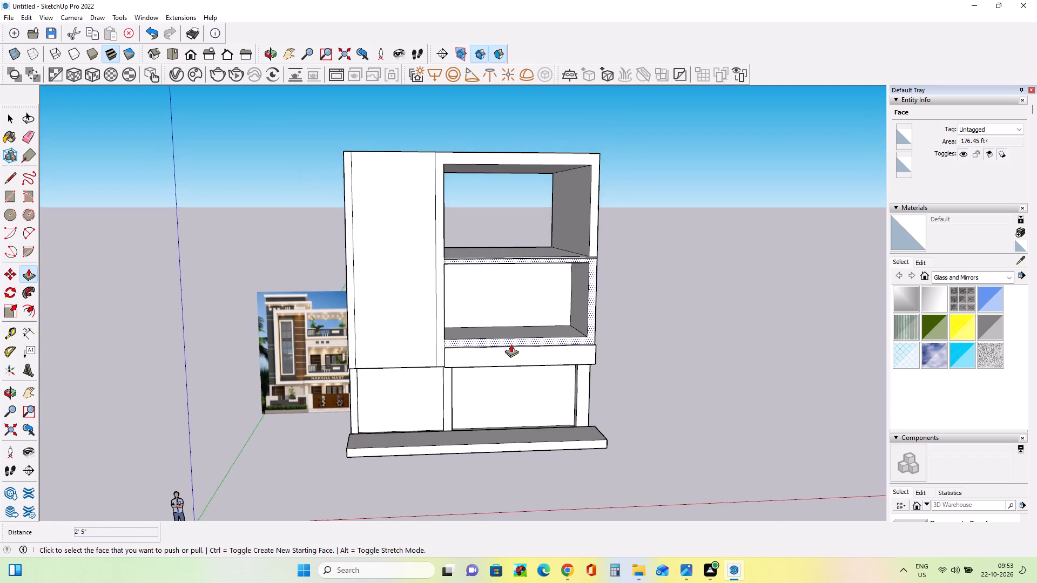
middle_drag(511, 344, 502, 374)
middle_drag(518, 189, 517, 106)
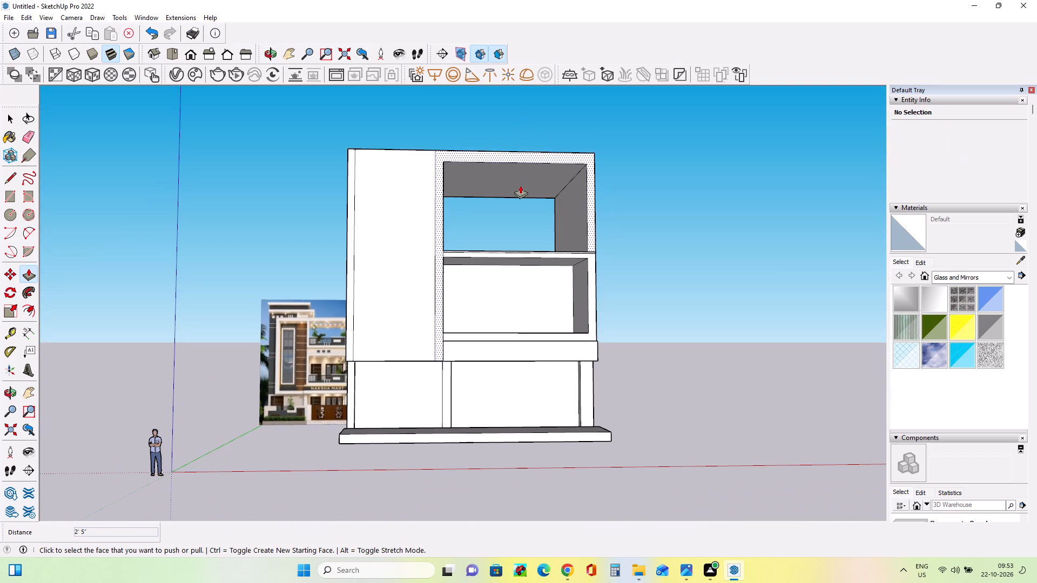
click(522, 172)
click(523, 175)
Examine the tower and terrace massing from several angles against the reference facade image.
middle_drag(572, 231, 587, 282)
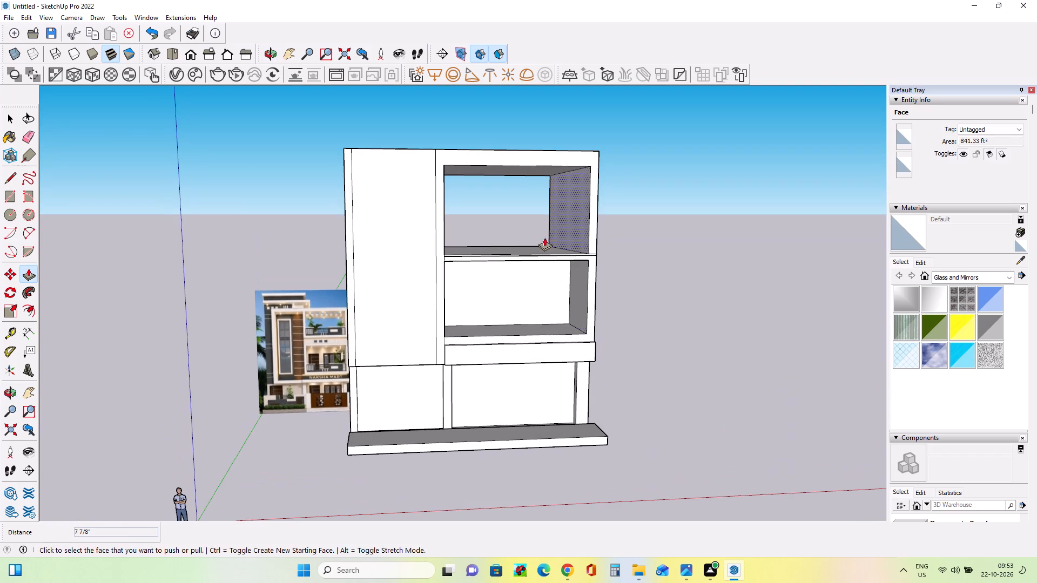
middle_drag(394, 260, 408, 275)
middle_drag(355, 339, 366, 338)
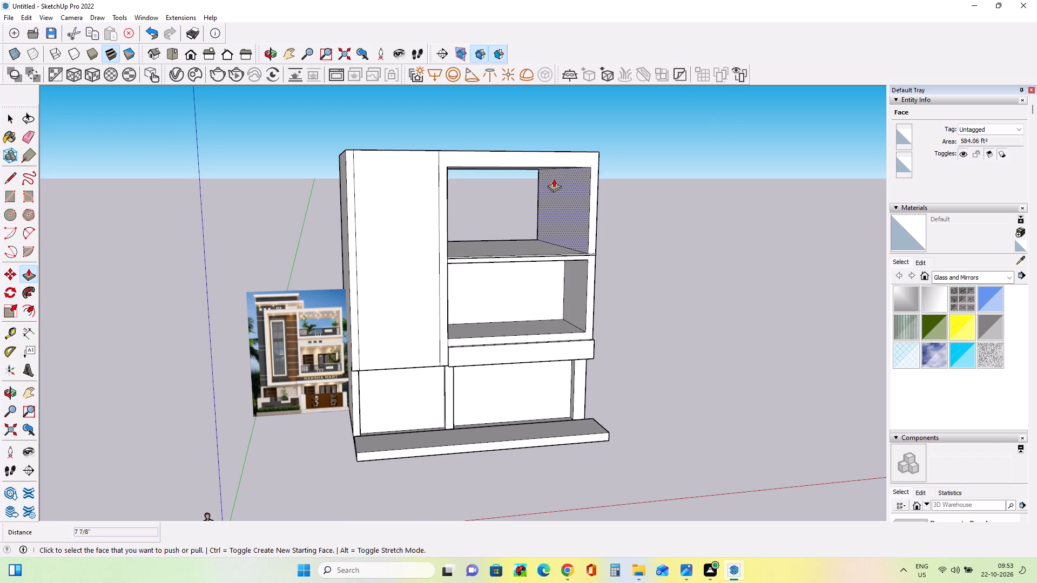
middle_drag(587, 174, 565, 177)
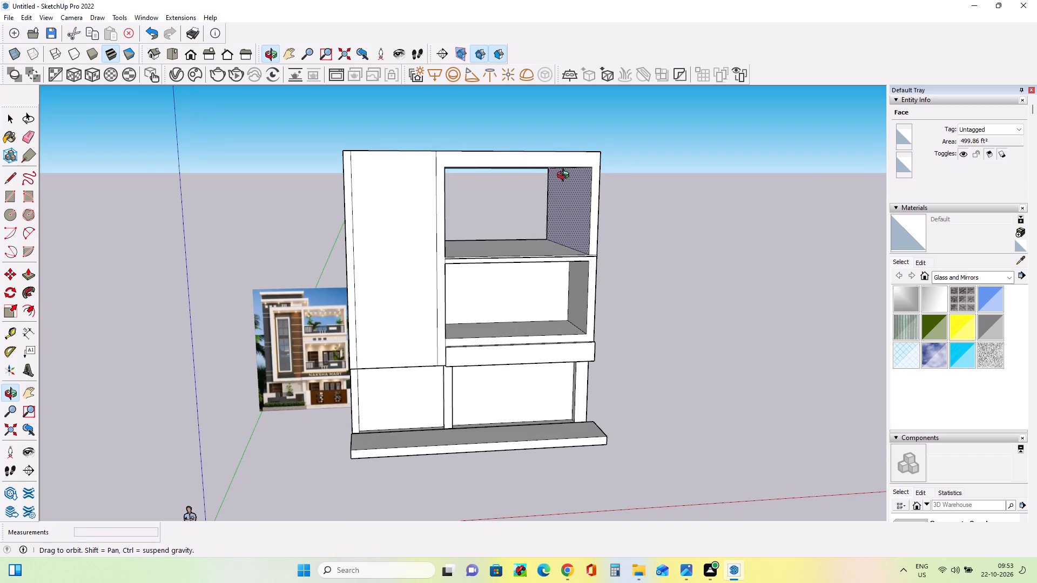
middle_drag(565, 177, 582, 173)
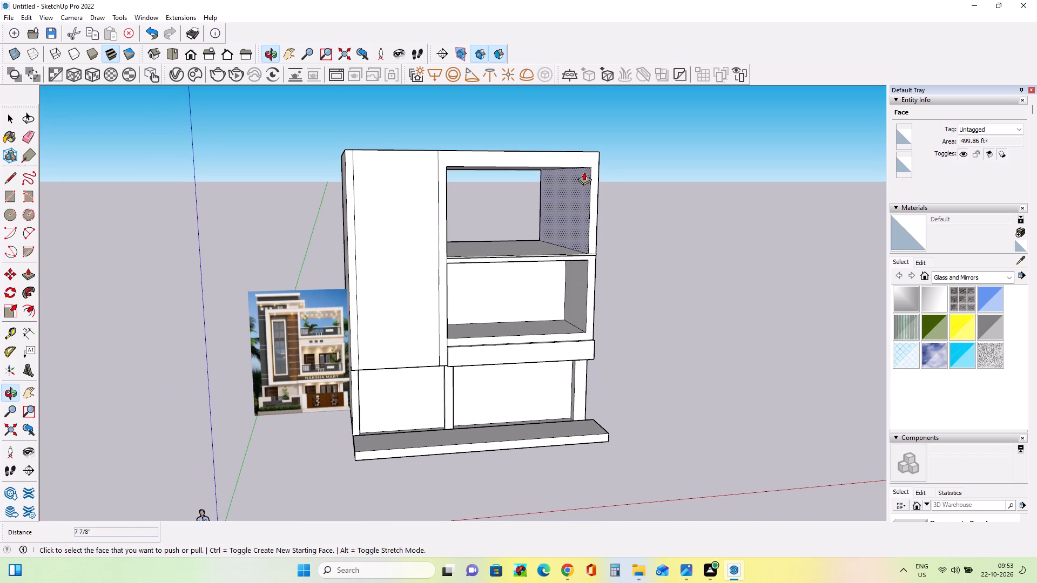
middle_drag(601, 167, 631, 168)
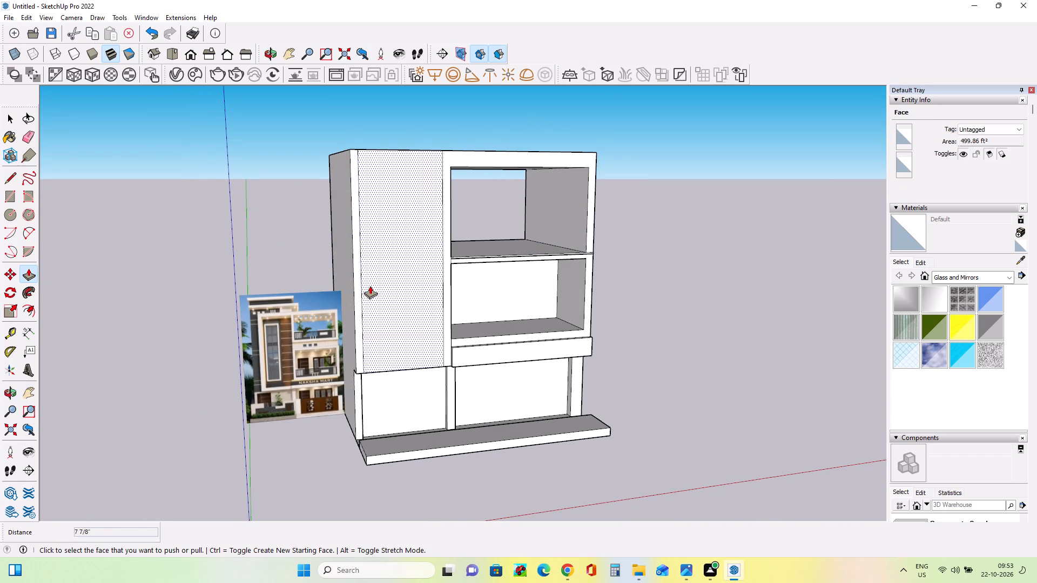
scroll(401, 293, up, 3)
middle_click(515, 304)
scroll(331, 299, up, 3)
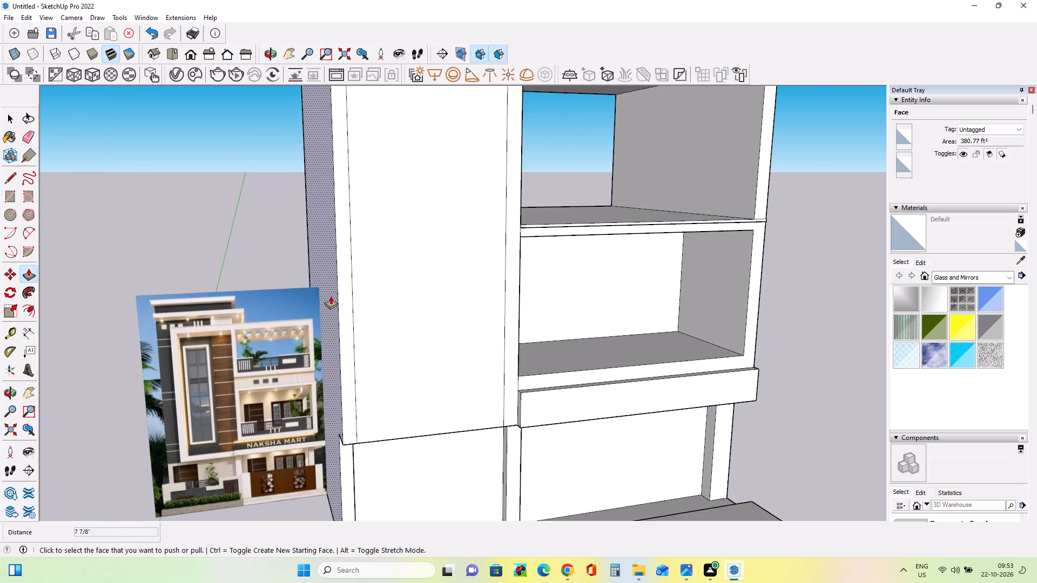
scroll(331, 296, up, 1)
scroll(332, 292, down, 8)
middle_drag(416, 250, 457, 317)
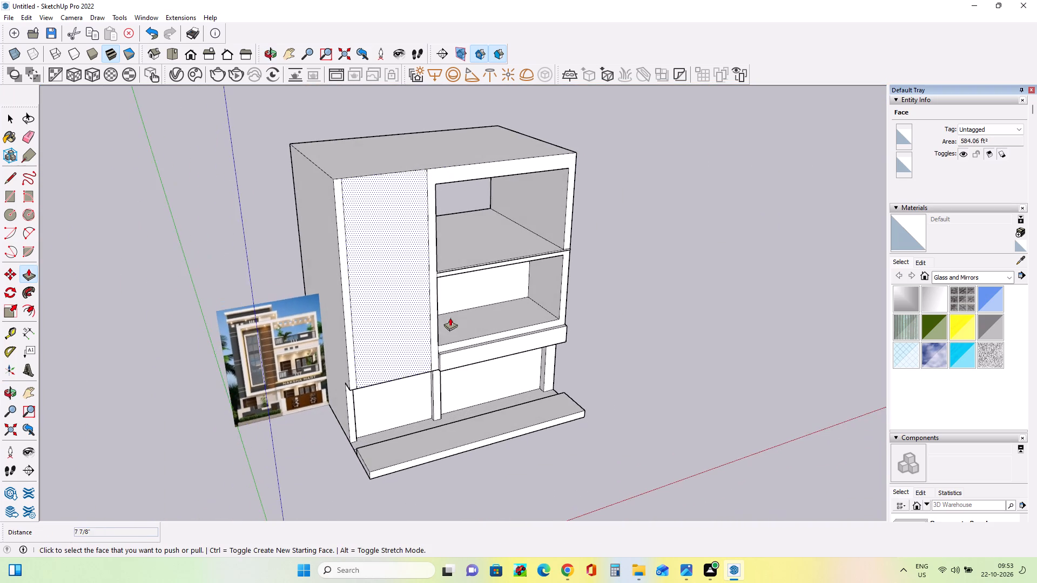
Draw a rectangle about 17' 8 7/16" by 2' 9 3/16" across the tower front's top, from the terrace opening's upper corner to the tower's outer top corner.
scroll(358, 326, up, 3)
middle_drag(357, 326, 360, 332)
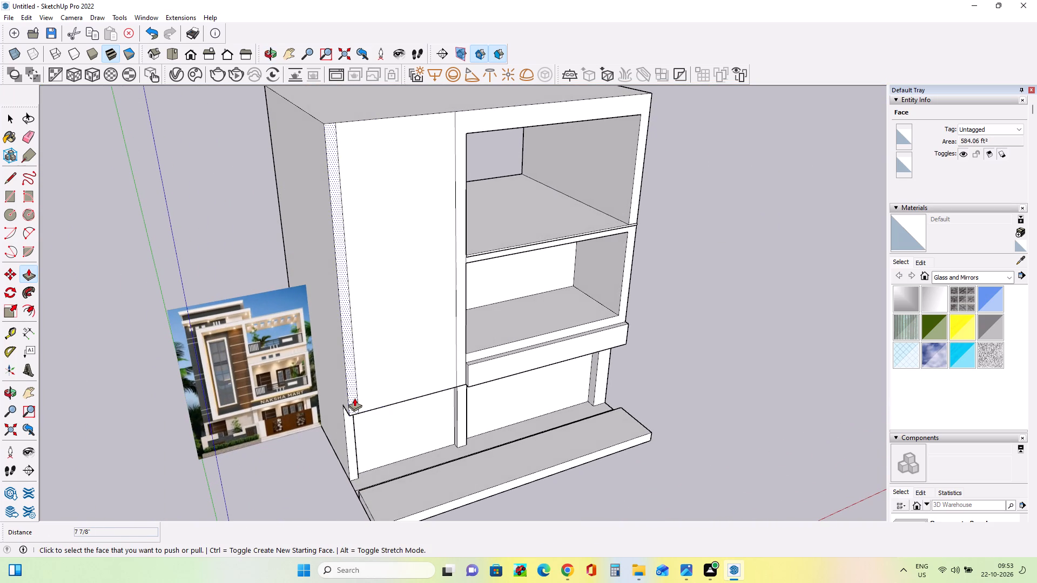
middle_click(430, 210)
click(12, 199)
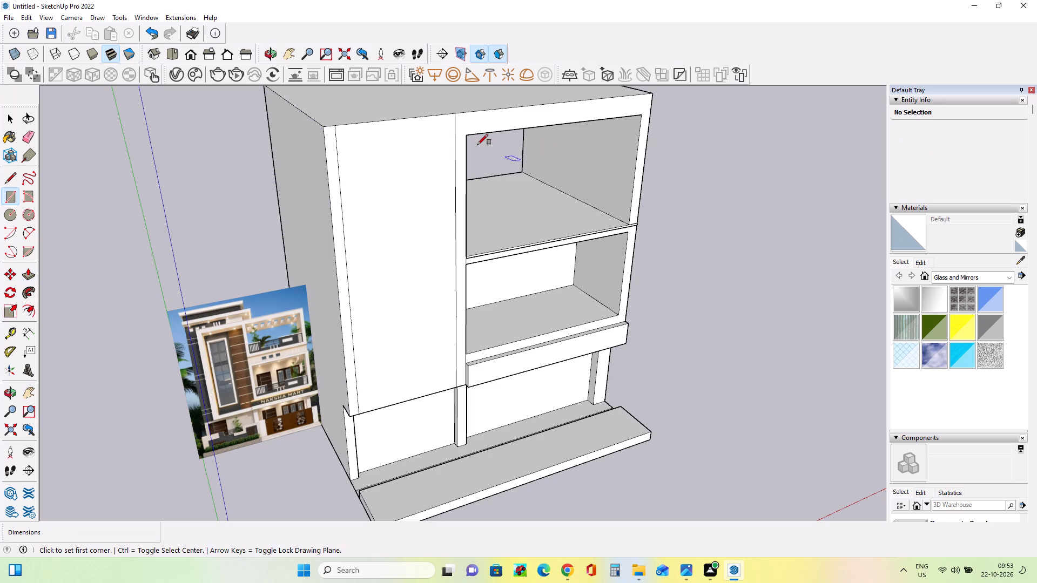
click(468, 135)
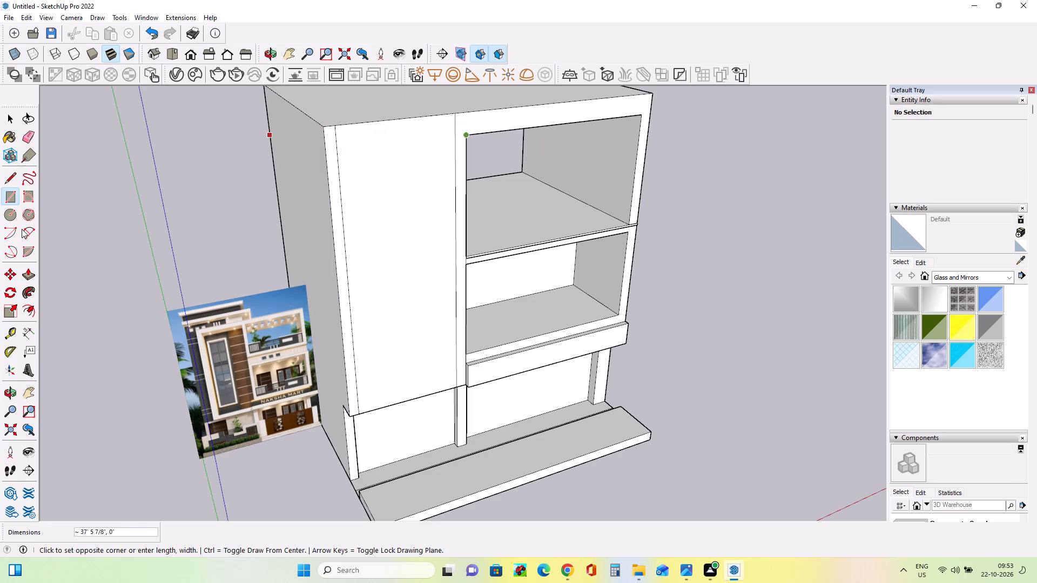
click(326, 128)
Erase the short vertical edges crossing the top band so it joins the upper terrace's front frame as one face.
middle_drag(413, 223, 427, 248)
click(23, 137)
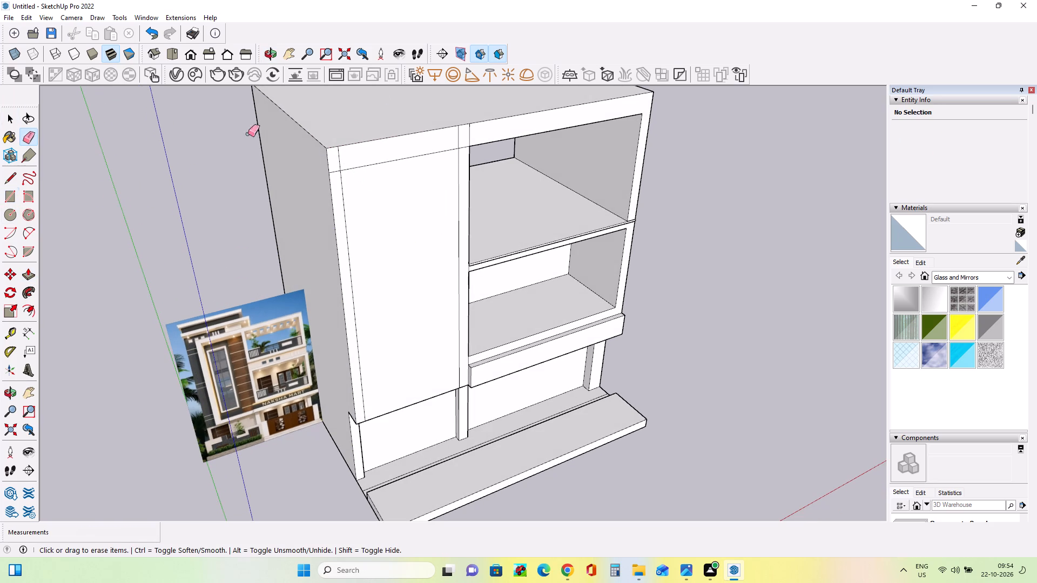
click(339, 155)
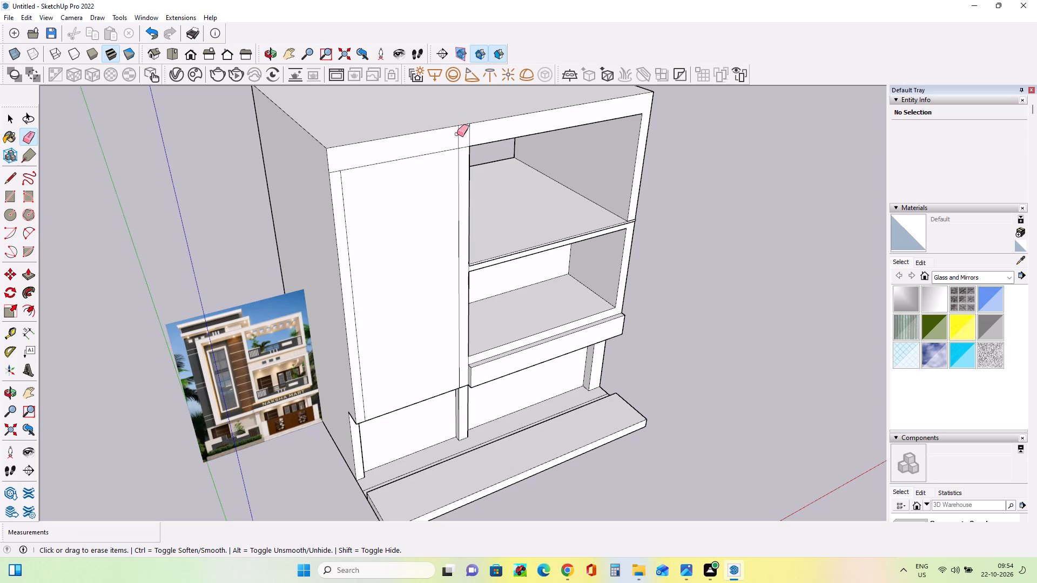
click(457, 134)
click(452, 137)
drag(457, 137, 459, 137)
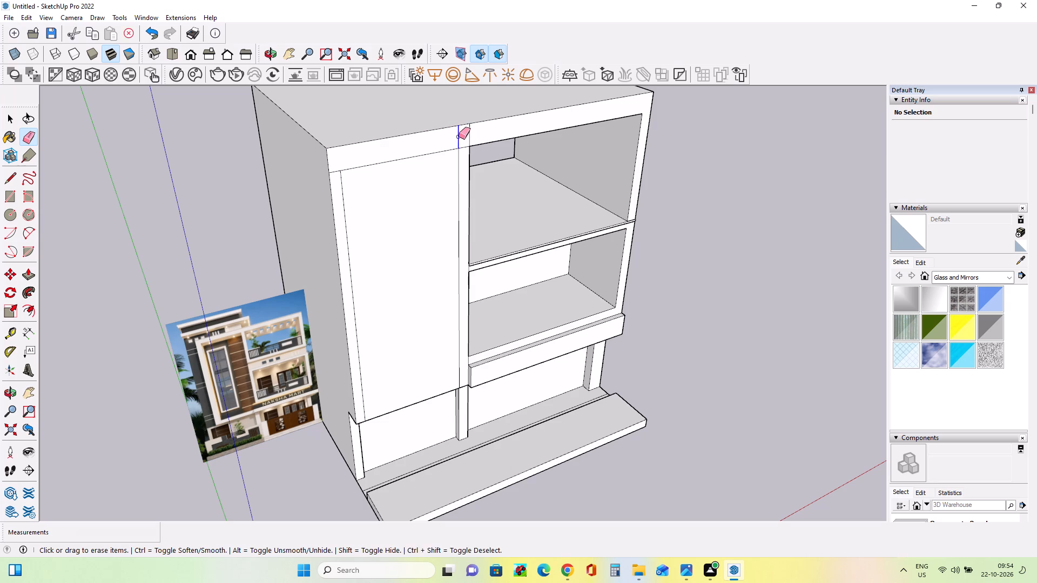
drag(459, 137, 470, 133)
click(470, 133)
middle_click(438, 211)
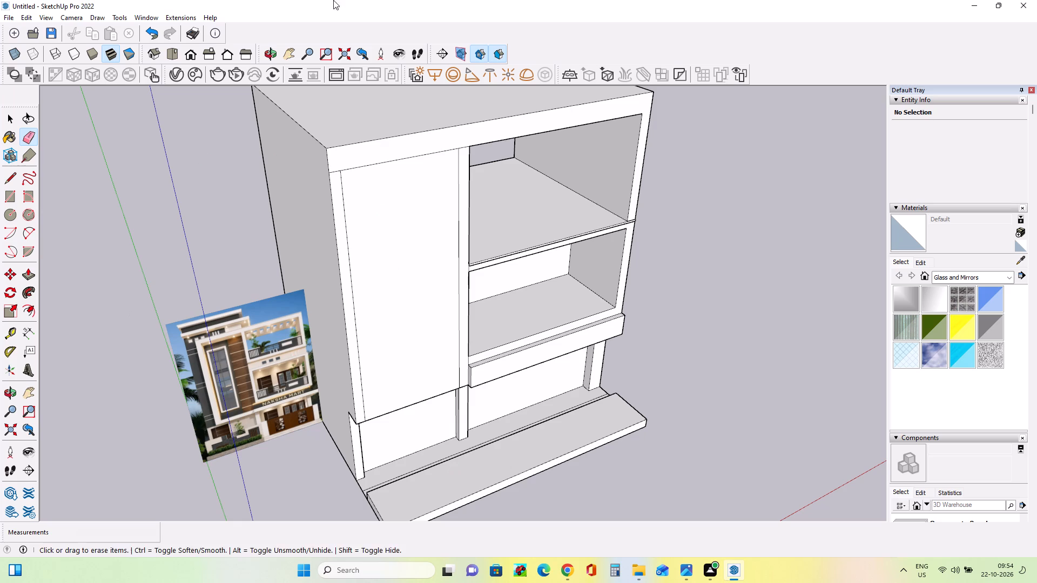
Push the joined front face of the top band and upper side wall back 1 3/16".
middle_drag(469, 240, 439, 213)
middle_drag(427, 269, 361, 238)
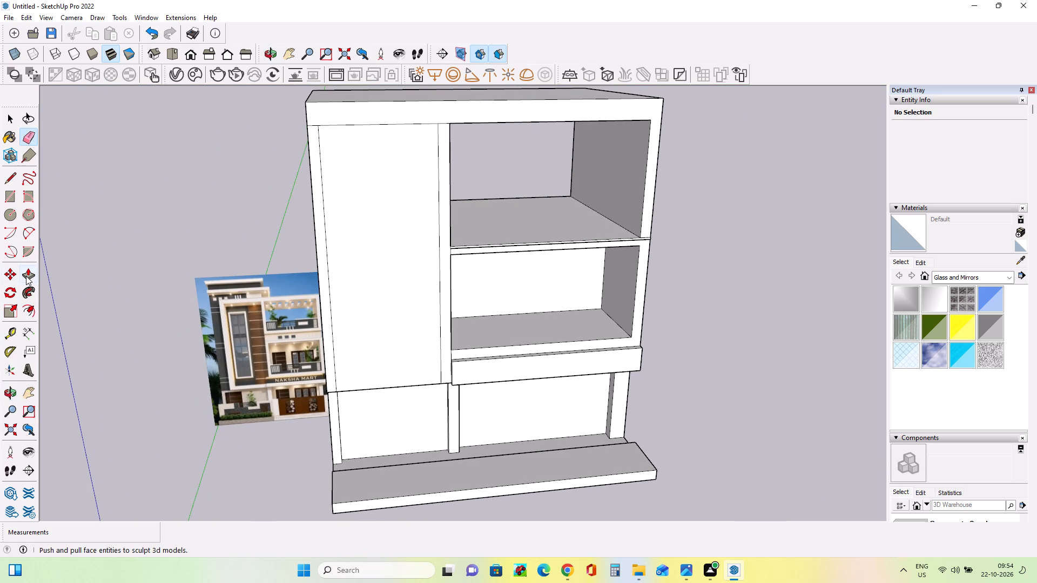
click(26, 276)
click(626, 105)
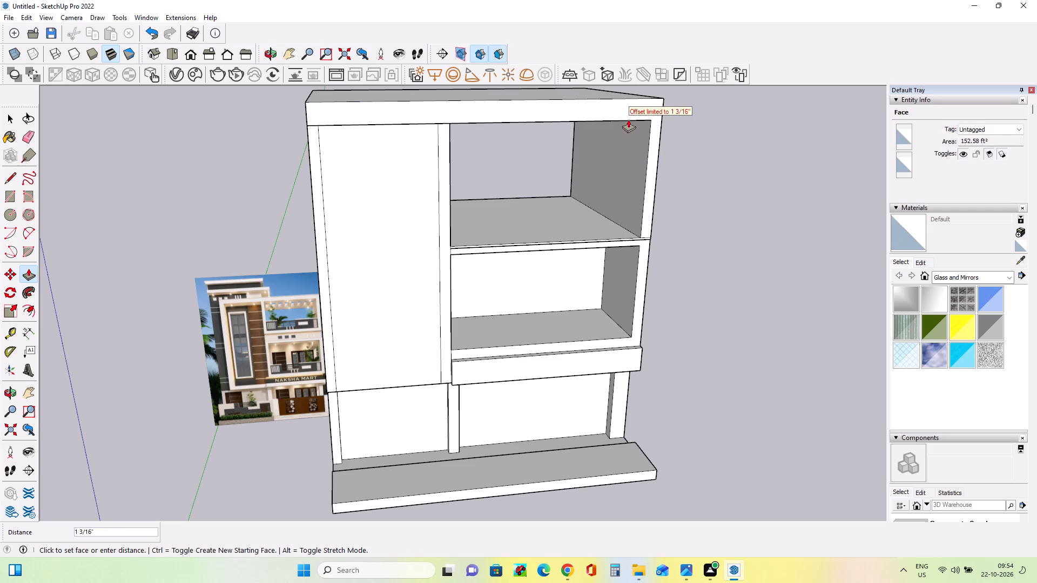
click(631, 139)
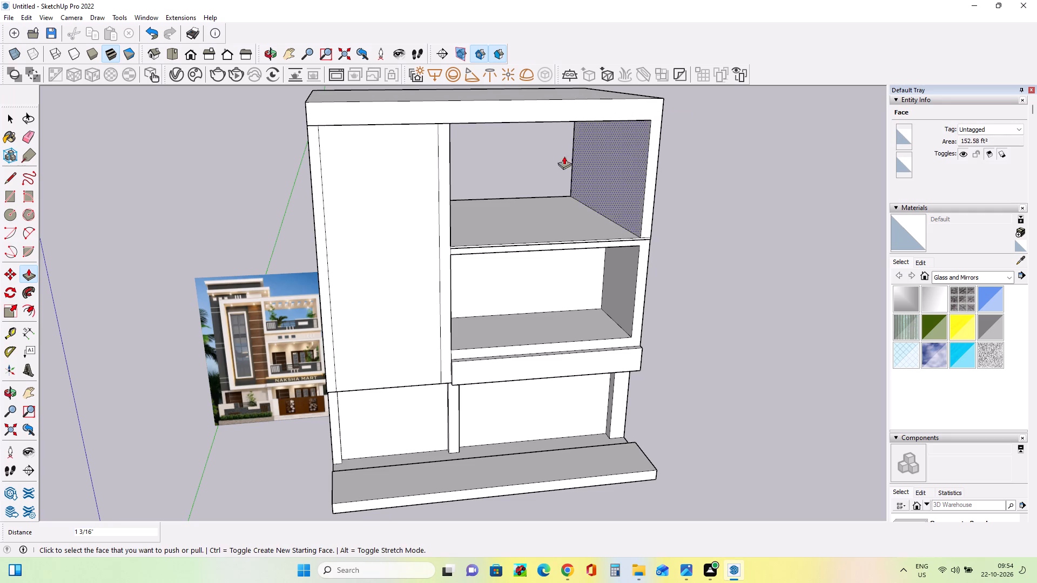
Pull the joined front face of the top band and upper side wall forward 1' 2 7/8".
click(549, 111)
click(549, 119)
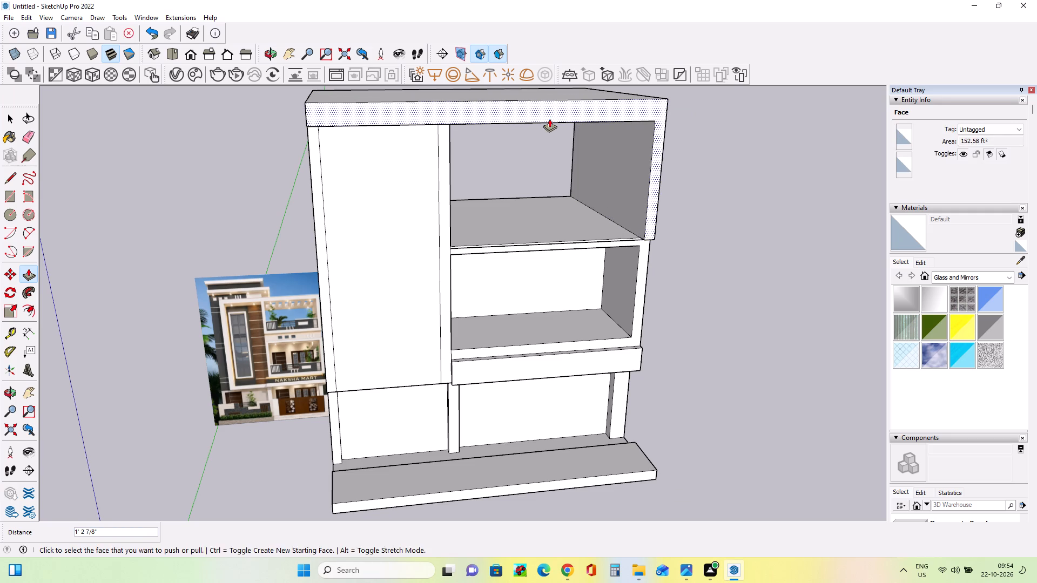
middle_drag(561, 202, 660, 145)
scroll(534, 202, up, 3)
middle_drag(562, 251, 552, 289)
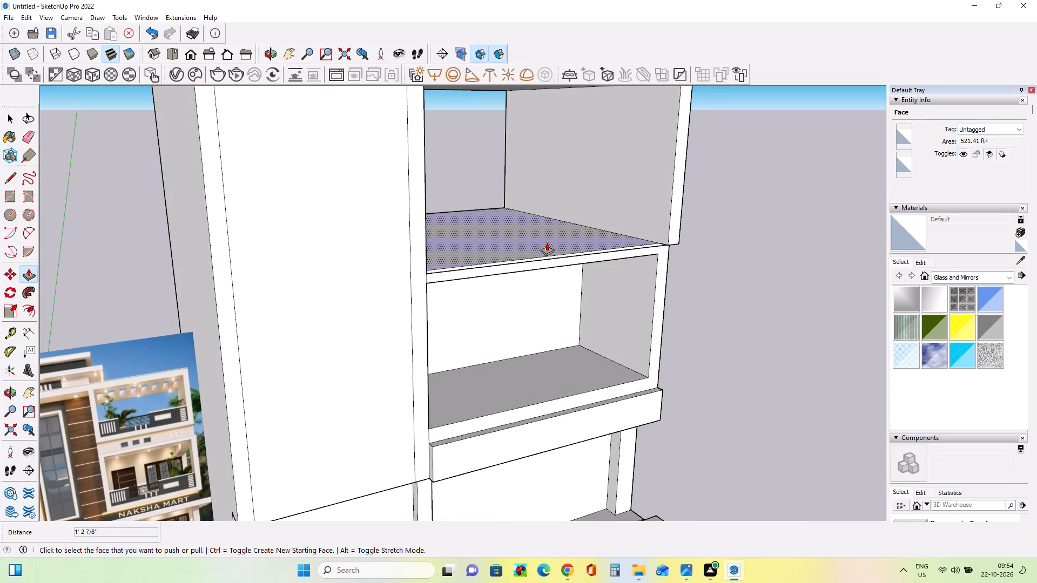
Pull the upper terrace's floor face up slightly to thicken the slab between the two terraces.
click(547, 246)
click(549, 240)
Pull the thickened floor slab's narrow front face forward 1' 2 7/8" so it lines up with the upper frame.
middle_drag(719, 245, 632, 271)
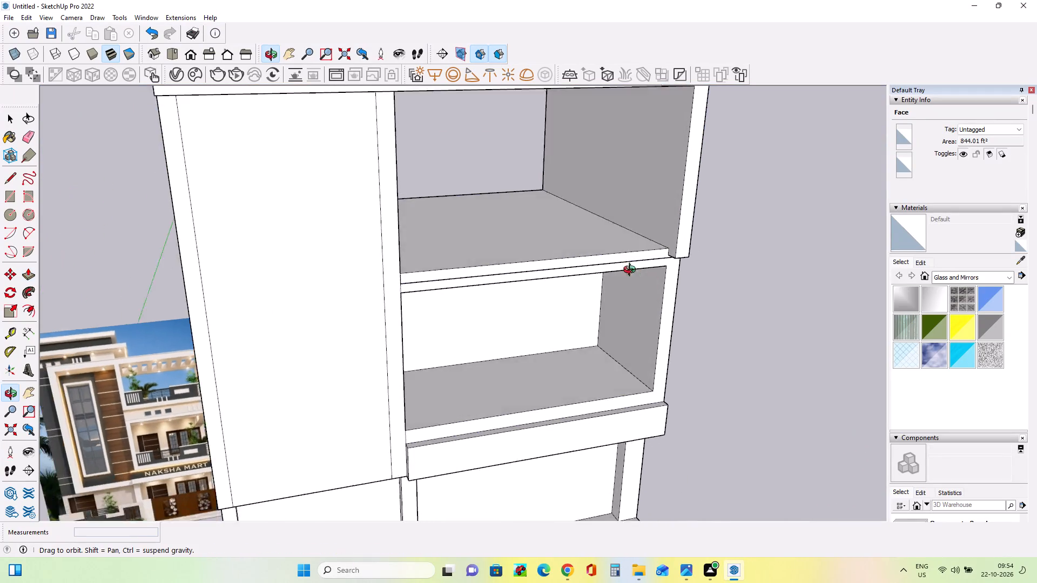
middle_drag(632, 271, 629, 269)
scroll(652, 263, up, 7)
middle_drag(719, 265, 720, 282)
click(647, 262)
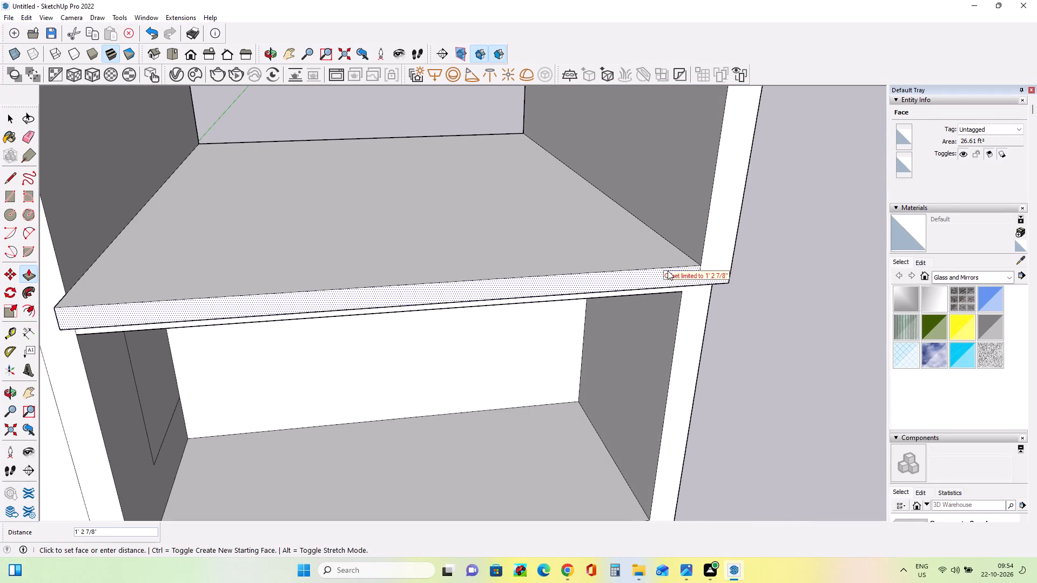
click(709, 261)
Examine the balconies in the reference facade image against the modelled terraces.
middle_drag(600, 360, 629, 227)
scroll(629, 227, down, 3)
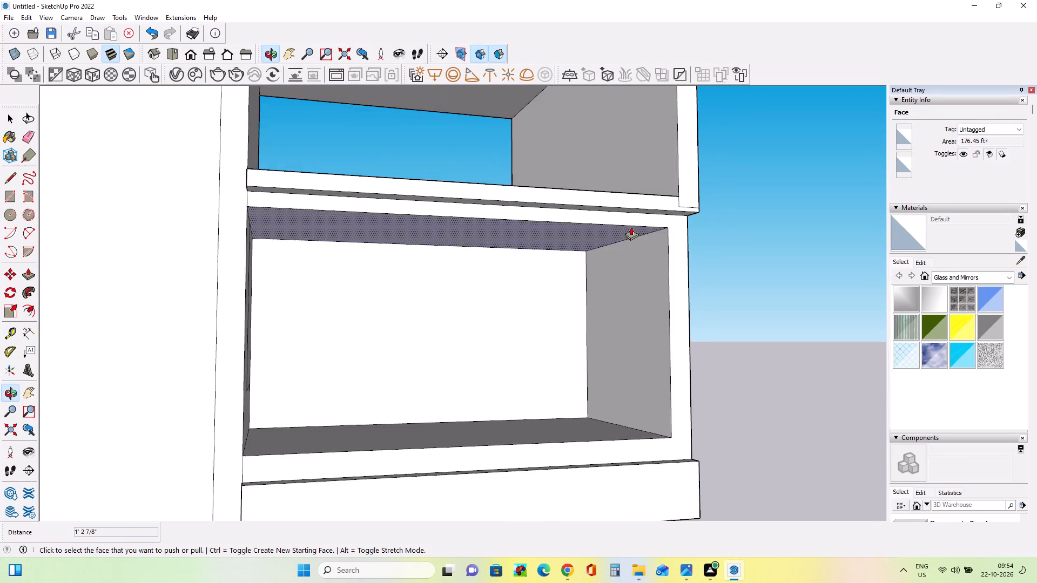
scroll(631, 227, down, 8)
scroll(304, 375, up, 6)
scroll(303, 367, down, 1)
scroll(303, 367, up, 2)
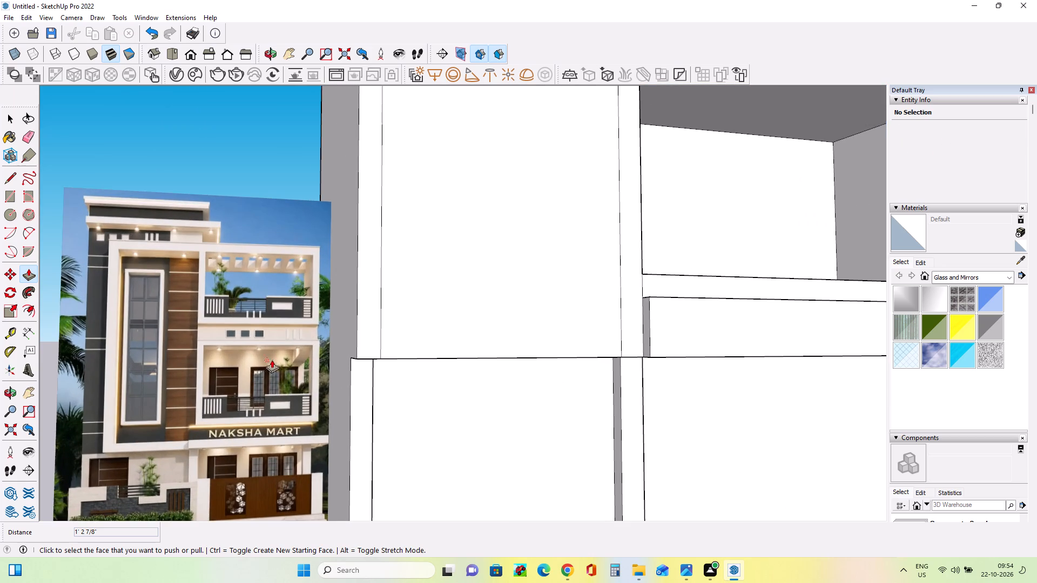
middle_drag(253, 362, 206, 416)
scroll(206, 416, down, 9)
middle_drag(576, 303, 568, 244)
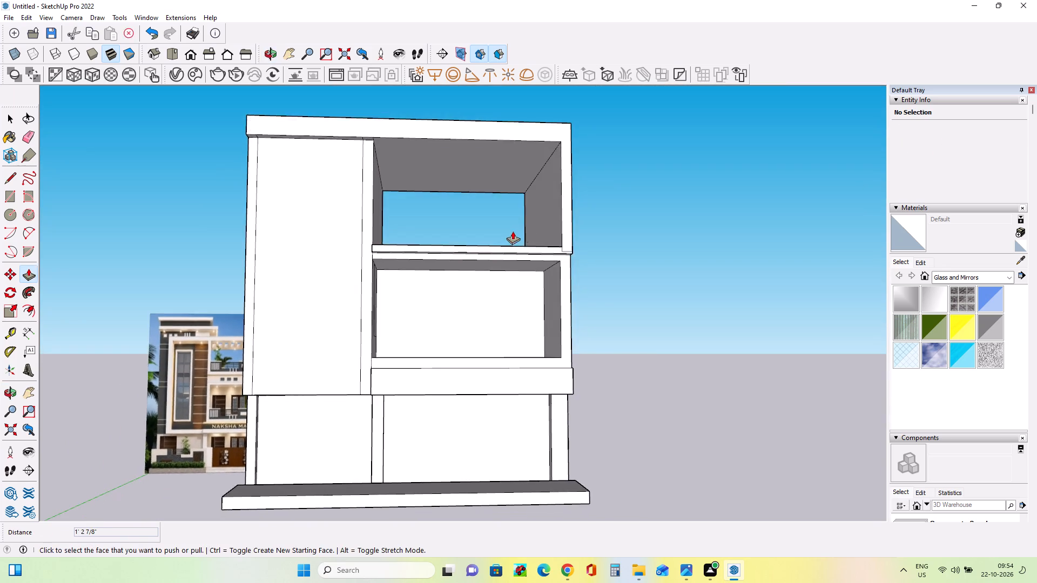
Pull the upper terrace's floor face up to deepen the band between the two terrace openings.
scroll(510, 232, up, 5)
middle_drag(510, 238, 510, 294)
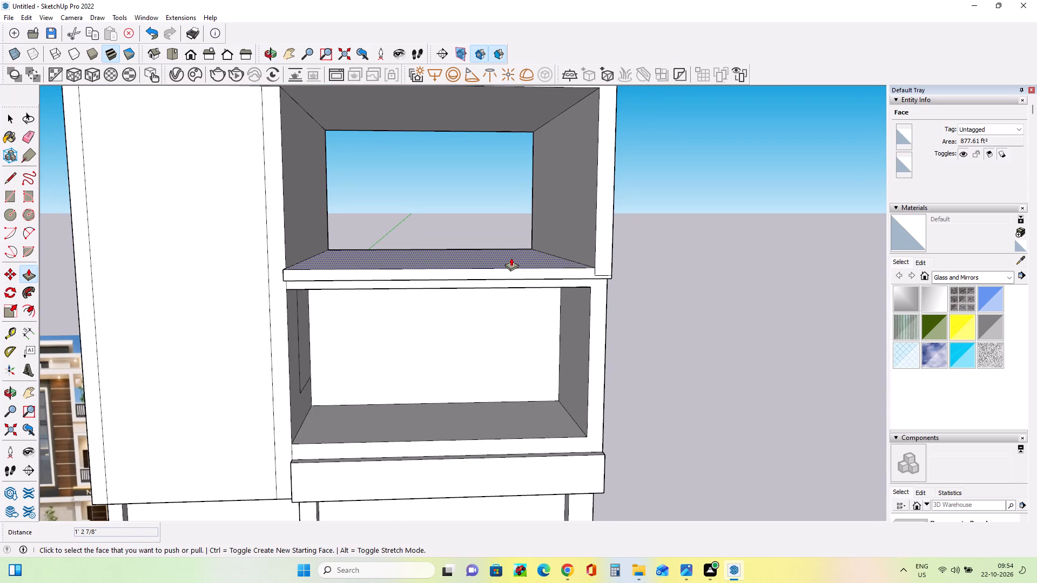
click(511, 257)
click(517, 238)
Push the raised band's front face and the upper frame's front face back 1' 4 1/16" each, flush with the lower terrace's front.
click(561, 270)
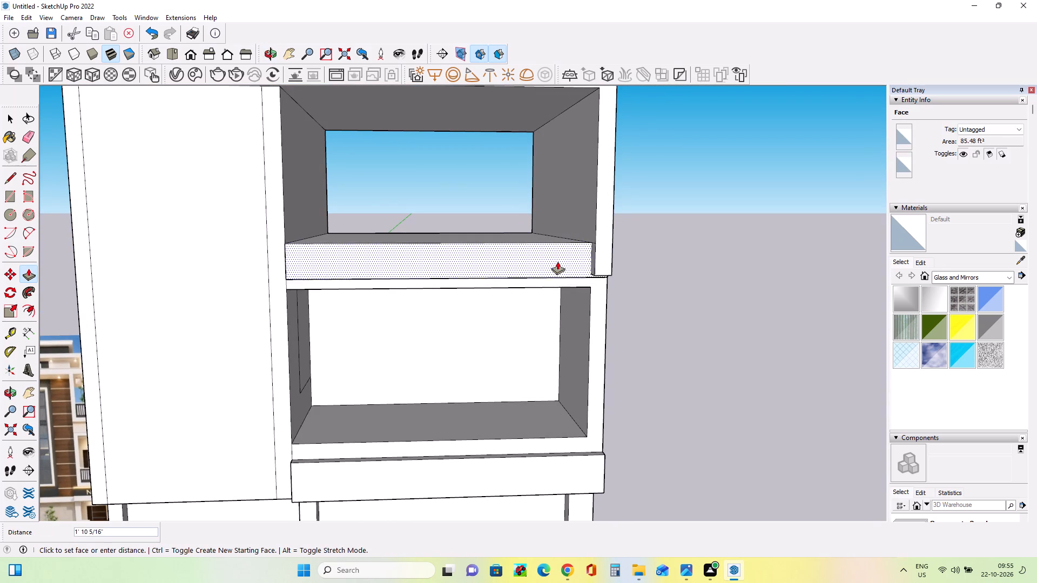
click(549, 277)
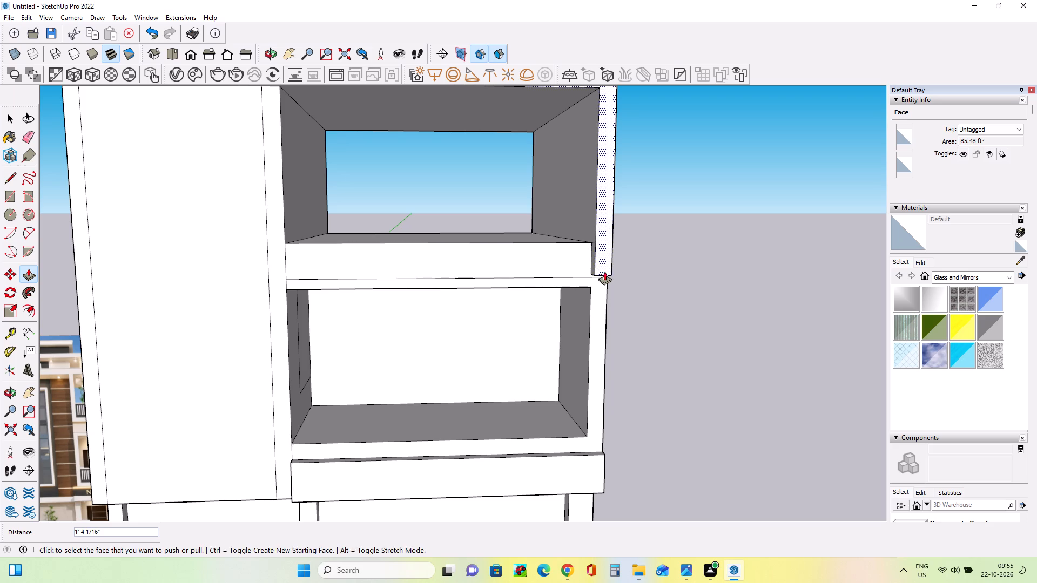
click(603, 268)
click(542, 269)
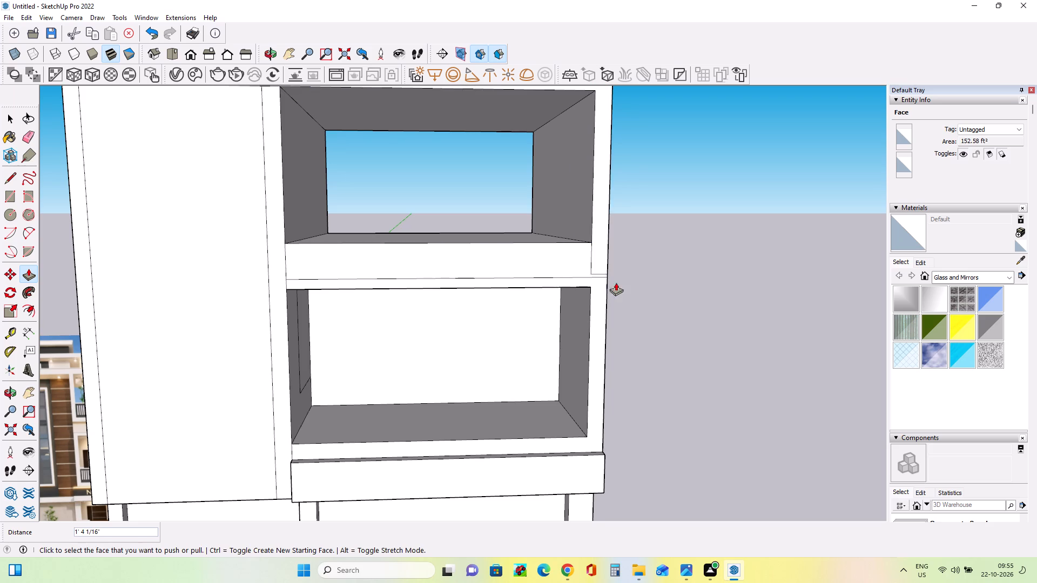
Examine the band between the two balconies in the reference facade image and compare it with the model.
scroll(639, 288, down, 3)
middle_drag(518, 282, 541, 314)
middle_drag(419, 281, 435, 284)
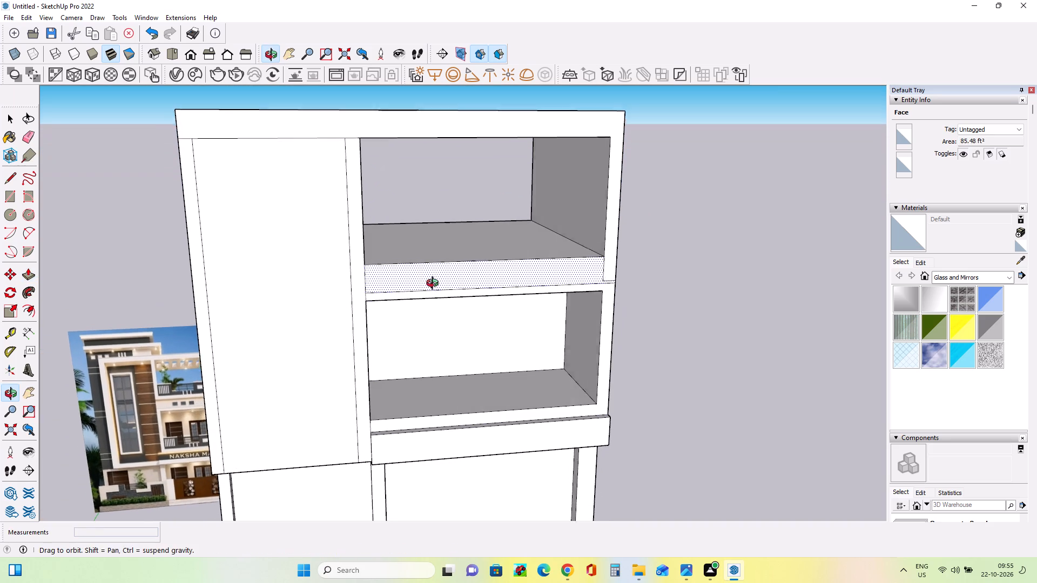
middle_drag(435, 284, 441, 284)
scroll(152, 423, up, 8)
scroll(157, 447, down, 3)
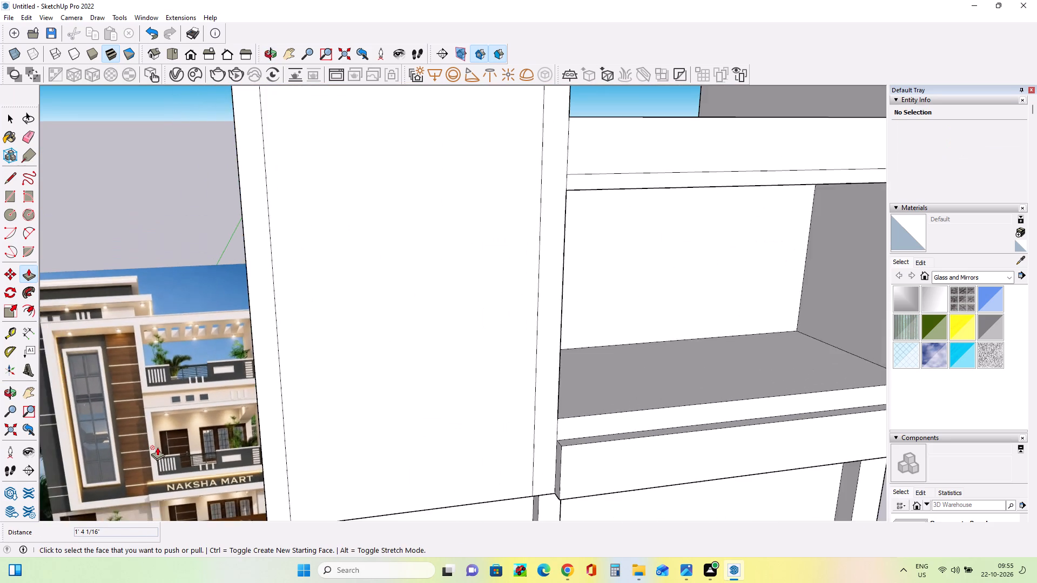
scroll(157, 447, down, 10)
scroll(312, 365, up, 5)
middle_click(348, 357)
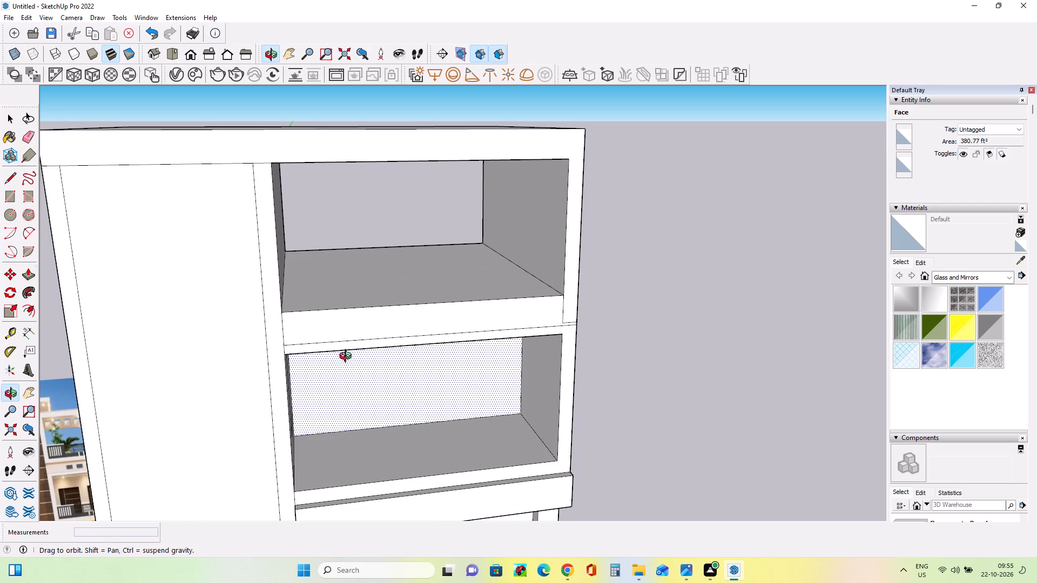
Pull the upper terrace's floor face up another 6".
scroll(603, 332, down, 2)
middle_drag(616, 348, 606, 343)
click(404, 302)
click(407, 297)
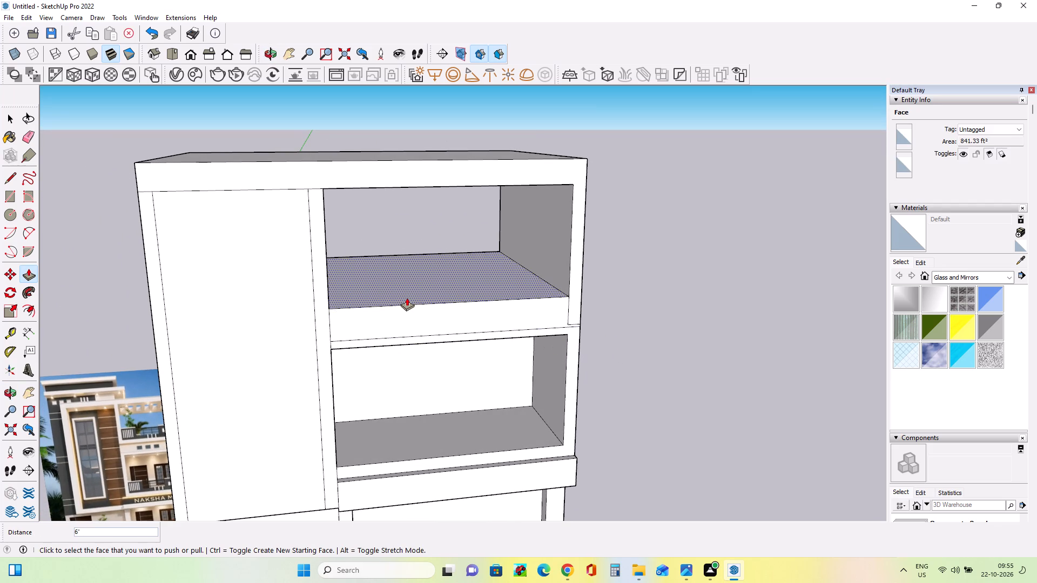
Erase the short vertical and horizontal edges at the side wall's base so the raised band joins the upper frame.
scroll(614, 320, down, 3)
middle_drag(539, 349, 608, 301)
scroll(531, 331, up, 1)
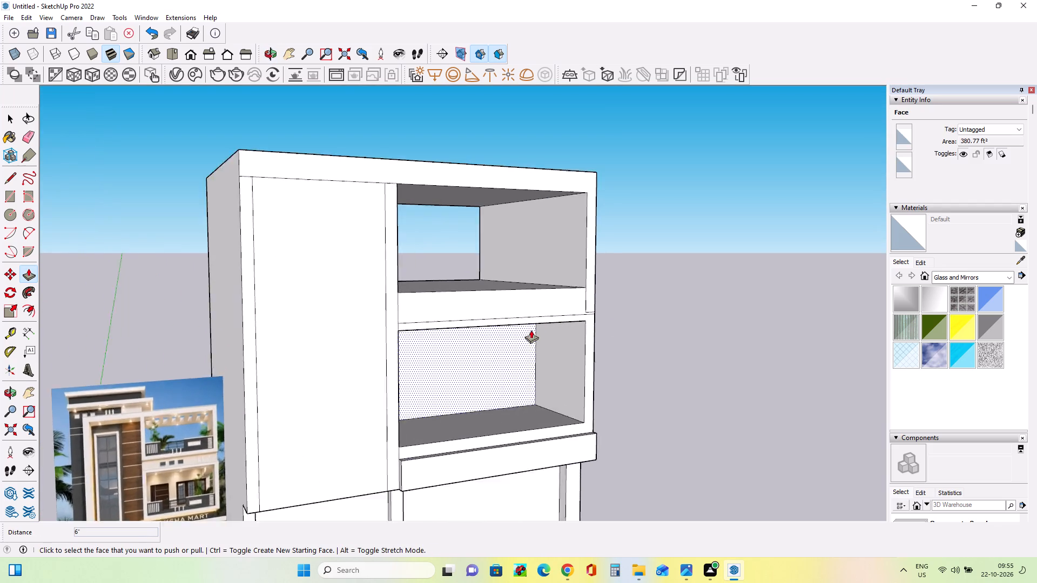
scroll(531, 330, up, 2)
middle_drag(605, 330, 605, 354)
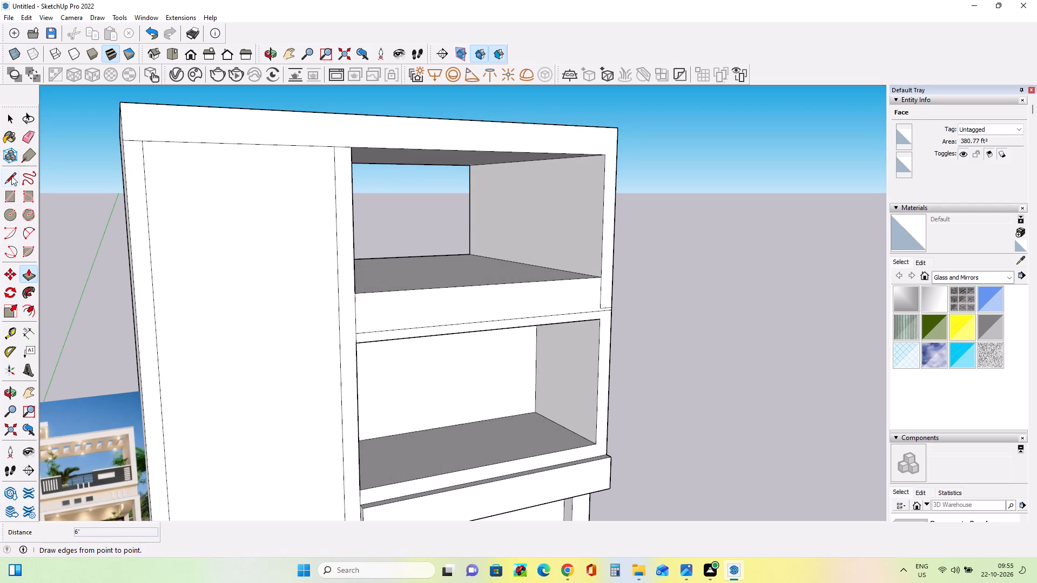
click(29, 141)
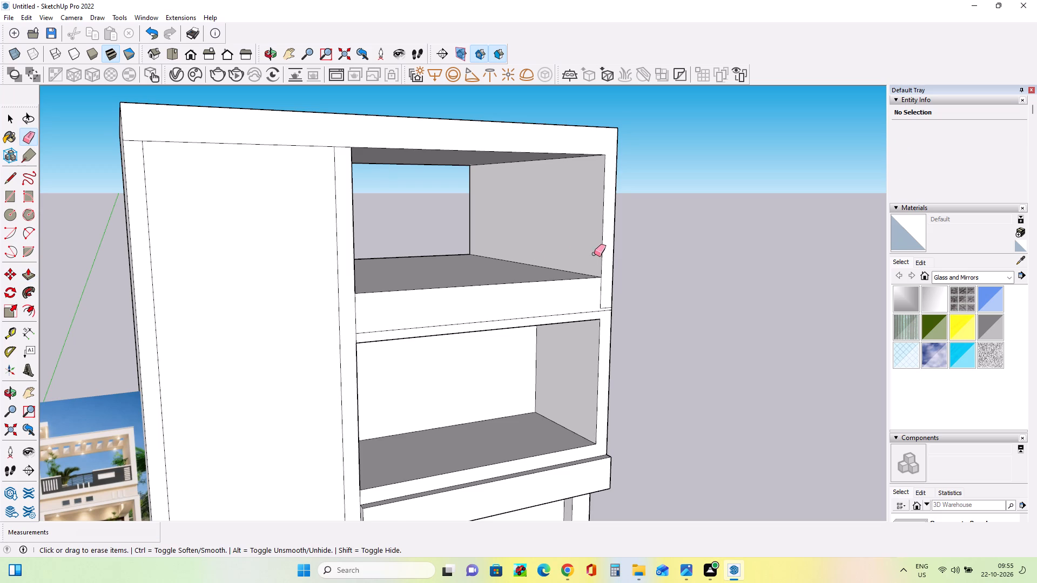
scroll(594, 254, down, 2)
scroll(556, 266, up, 2)
click(611, 294)
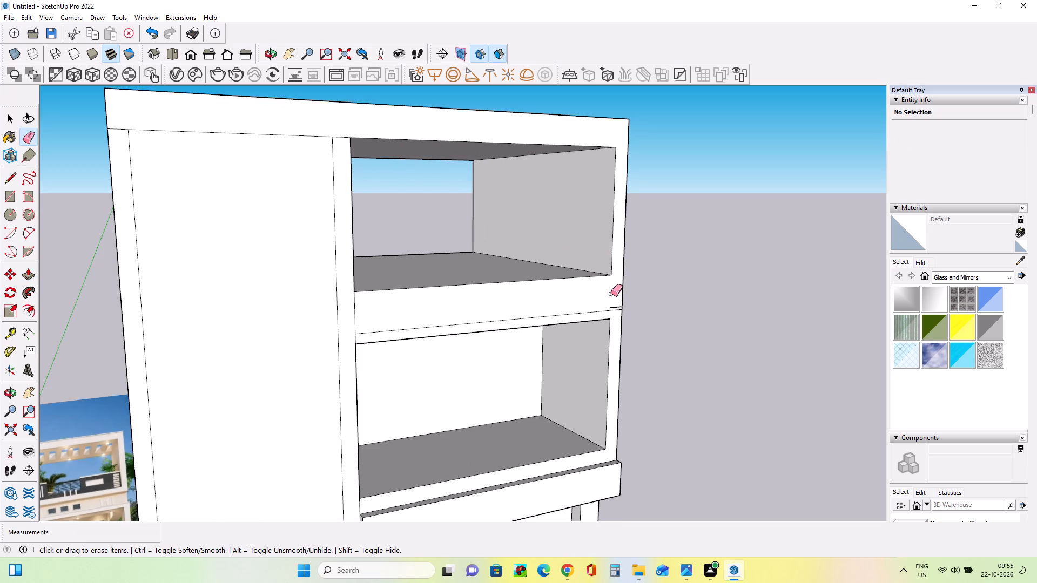
click(617, 307)
Draw a line across the raised band just below the upper terrace floor, from the side wall's outer edge to the tower's edge.
scroll(664, 298, down, 2)
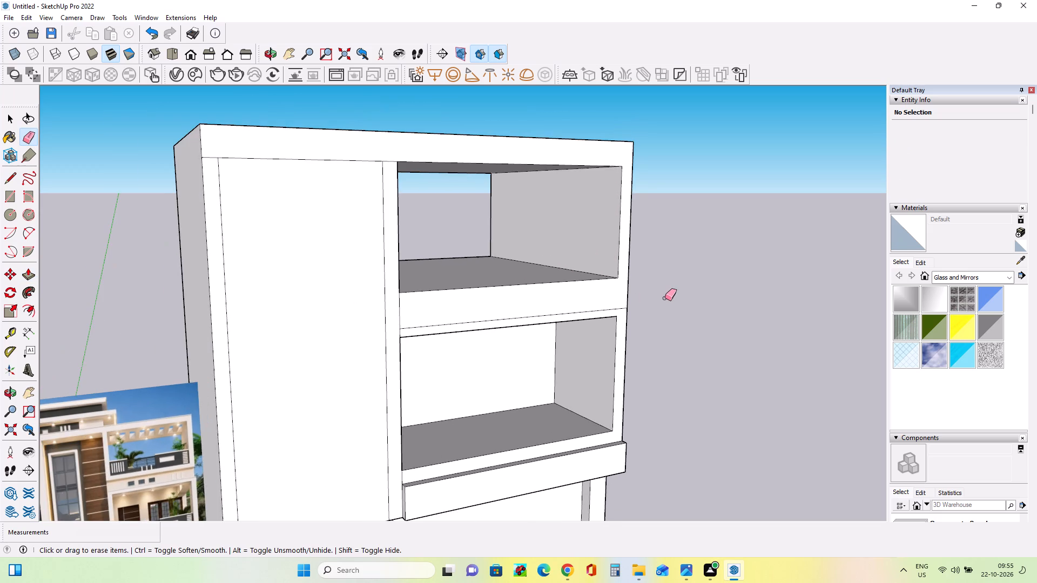
middle_drag(665, 298, 658, 309)
click(11, 171)
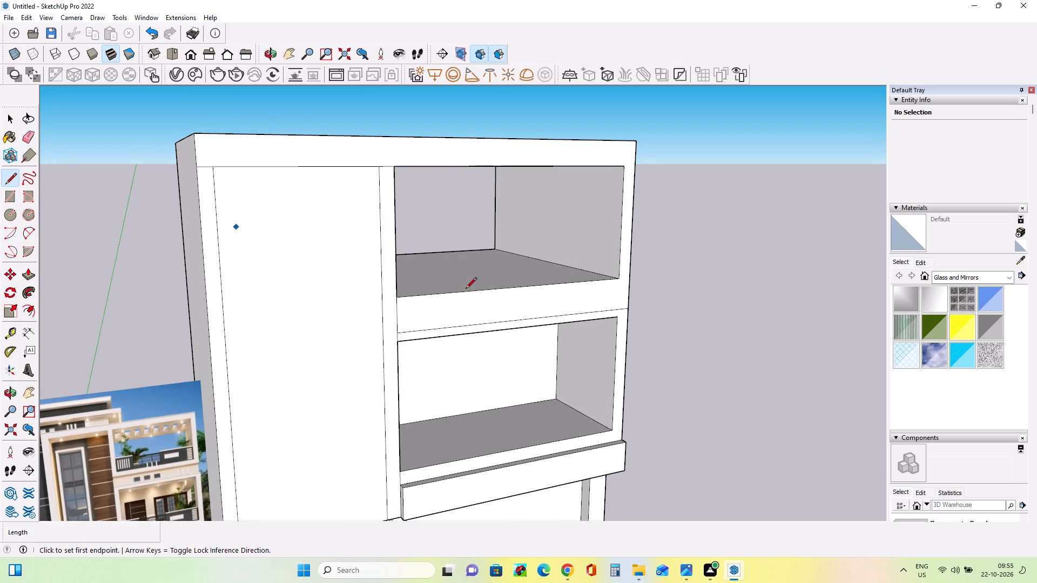
middle_drag(491, 307, 419, 328)
scroll(639, 299, down, 1)
middle_drag(568, 328, 655, 312)
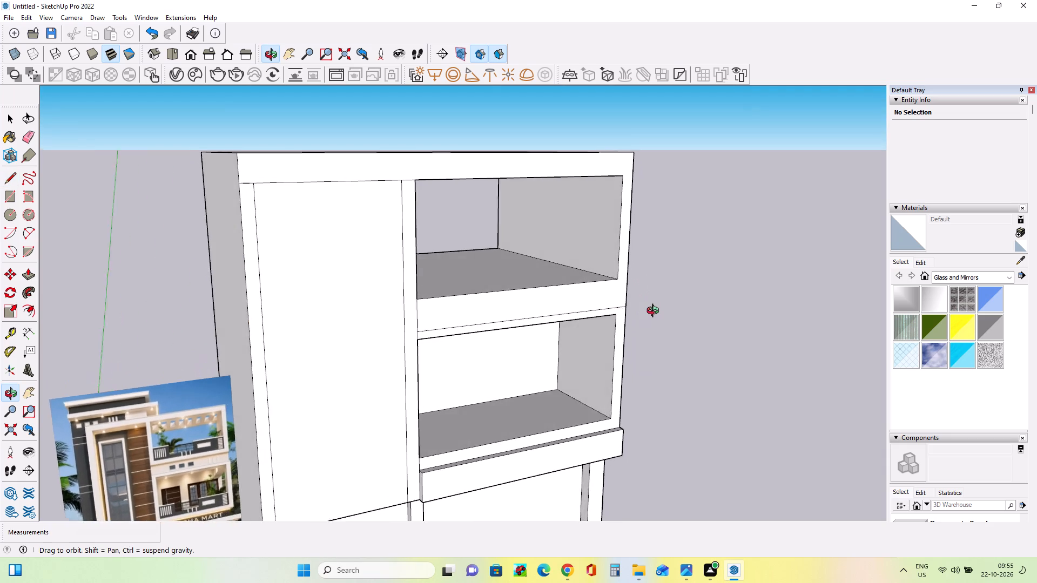
middle_drag(655, 312, 656, 312)
scroll(655, 307, down, 1)
scroll(627, 291, up, 3)
click(628, 284)
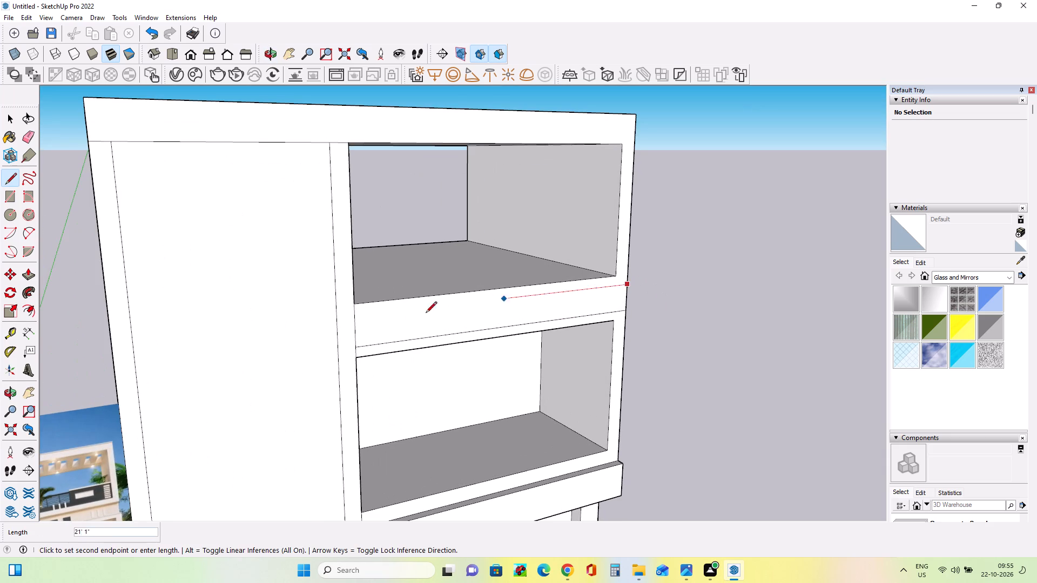
click(354, 317)
Examine the divided band and both terrace openings alongside the reference facade image.
middle_drag(506, 327, 432, 345)
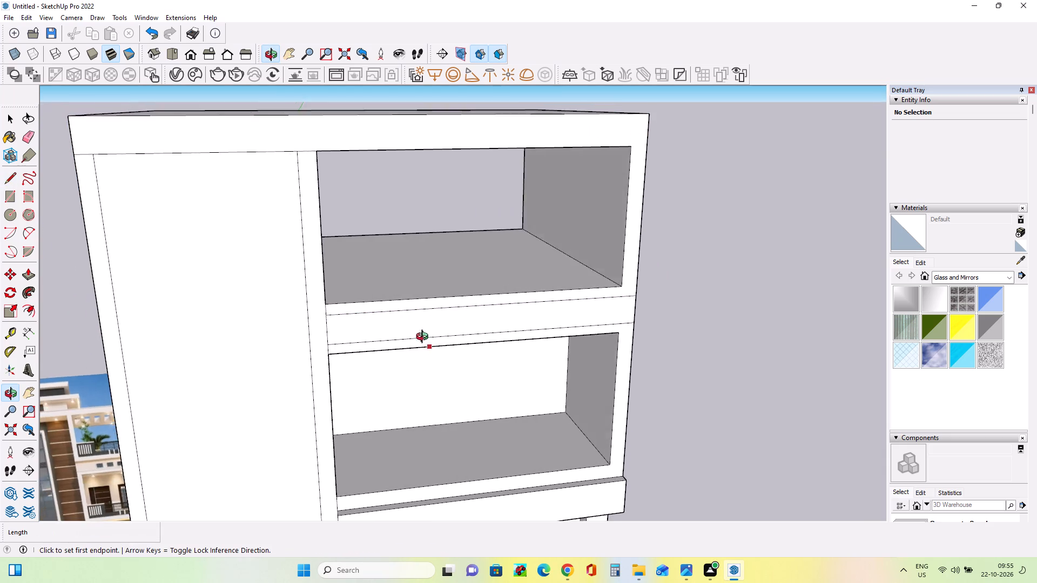
middle_click(426, 340)
middle_click(425, 338)
scroll(425, 338, down, 3)
middle_drag(443, 342, 447, 313)
scroll(460, 312, down, 1)
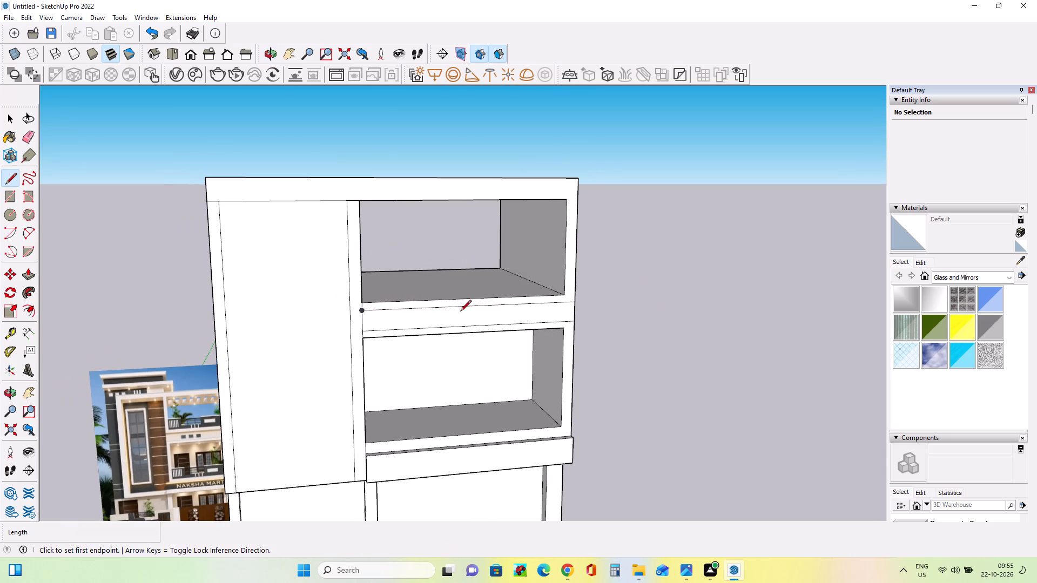
middle_drag(509, 344, 578, 354)
middle_drag(578, 353, 537, 359)
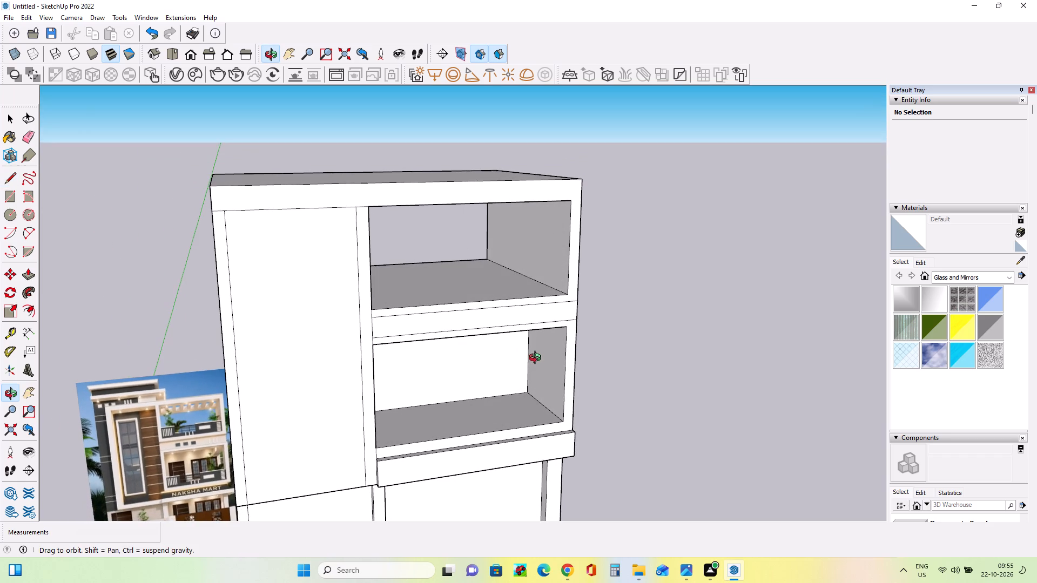
middle_drag(537, 359, 538, 358)
middle_drag(462, 377, 468, 392)
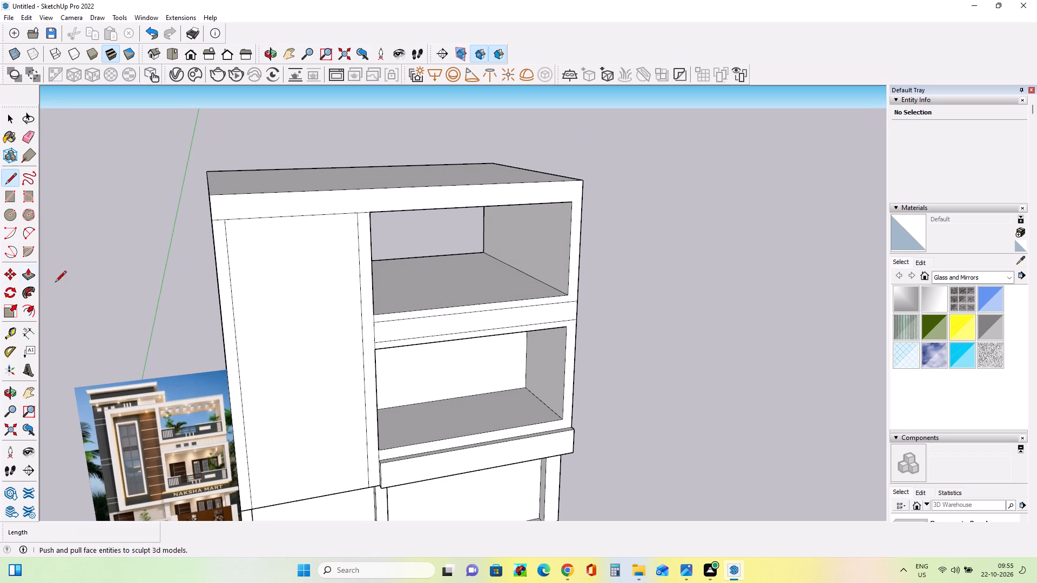
Push the upper terrace's ceiling face up 3" and a further 9" to thin the frame's top band.
middle_drag(455, 250, 422, 240)
scroll(430, 240, down, 1)
click(26, 275)
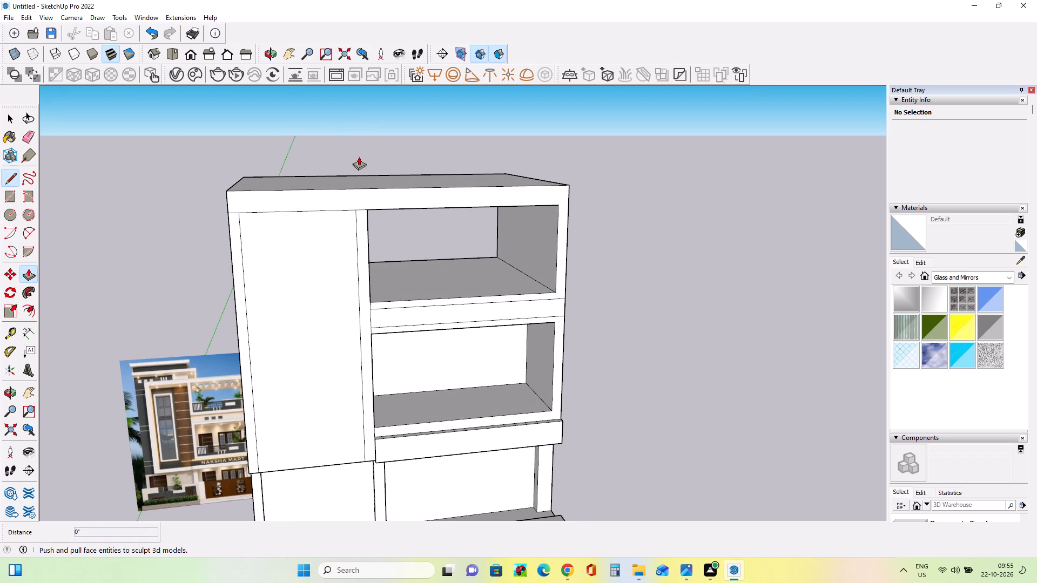
click(360, 172)
click(360, 168)
middle_drag(419, 245, 432, 141)
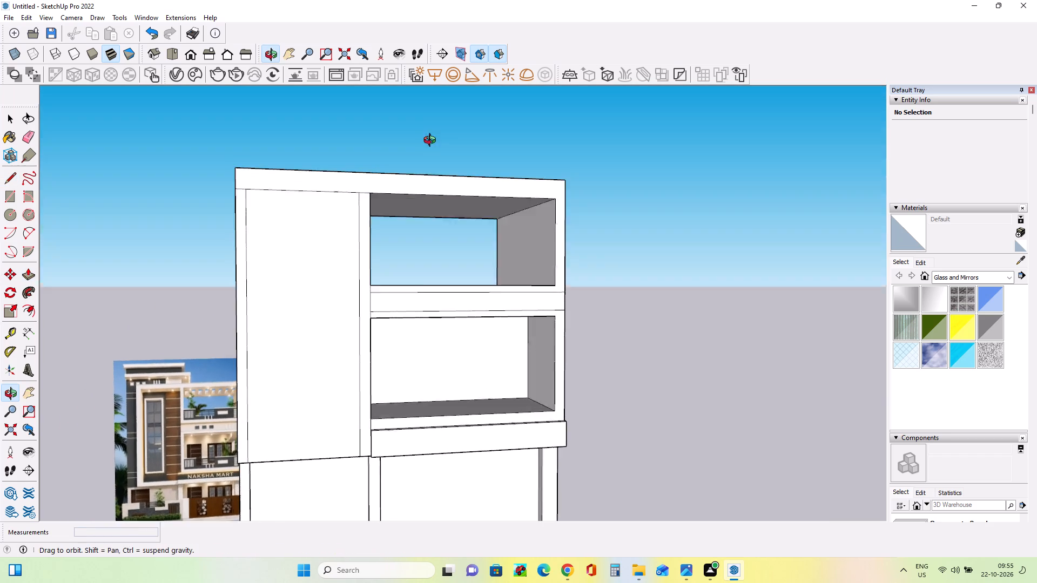
middle_drag(432, 141, 433, 140)
click(435, 197)
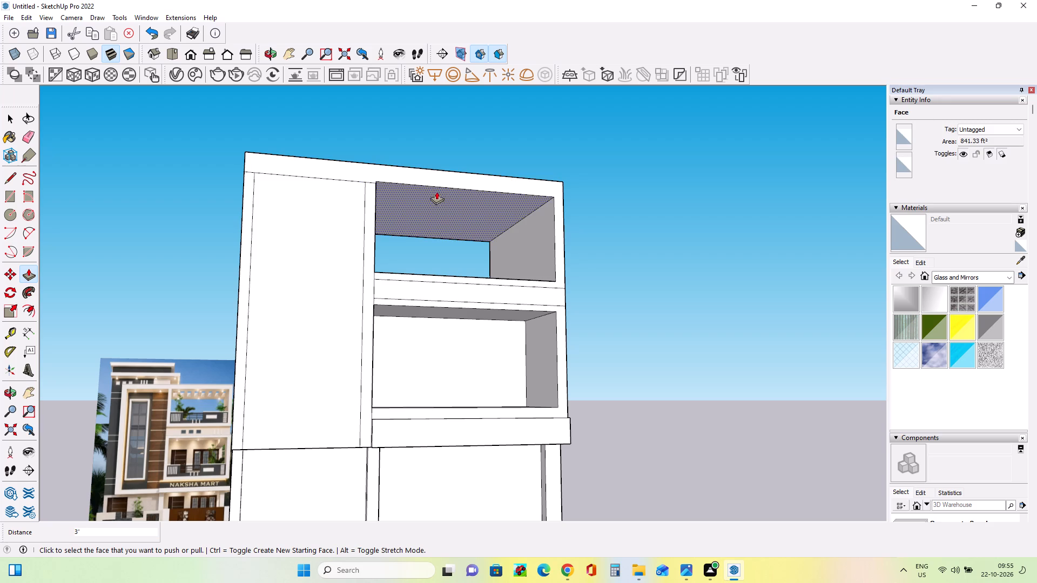
click(436, 193)
click(438, 188)
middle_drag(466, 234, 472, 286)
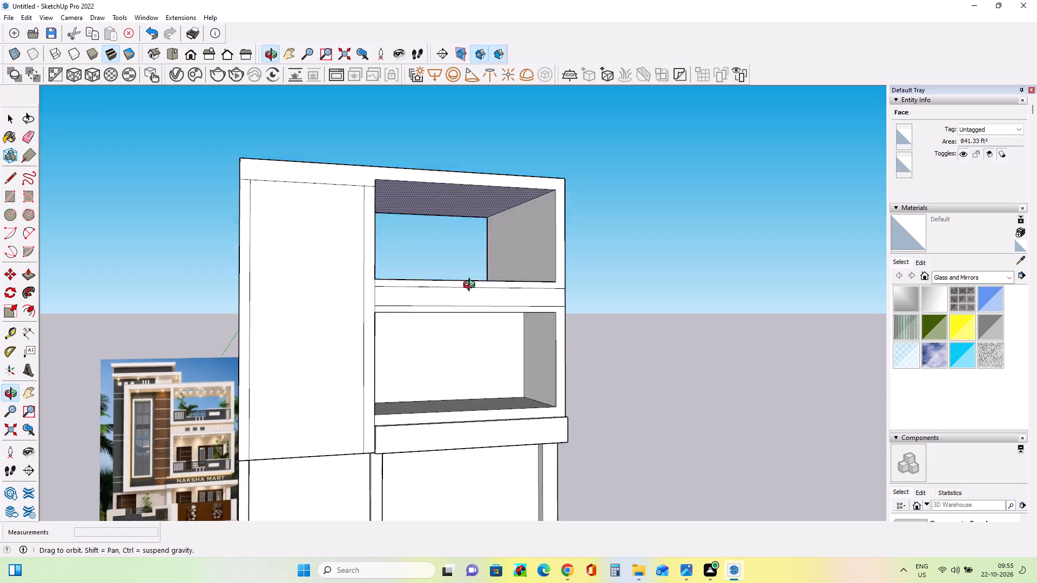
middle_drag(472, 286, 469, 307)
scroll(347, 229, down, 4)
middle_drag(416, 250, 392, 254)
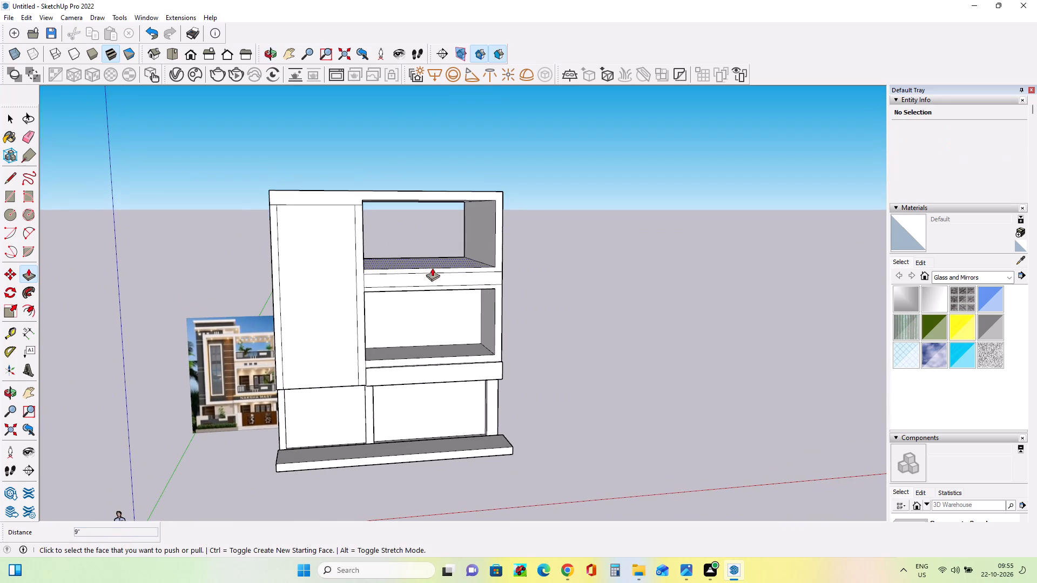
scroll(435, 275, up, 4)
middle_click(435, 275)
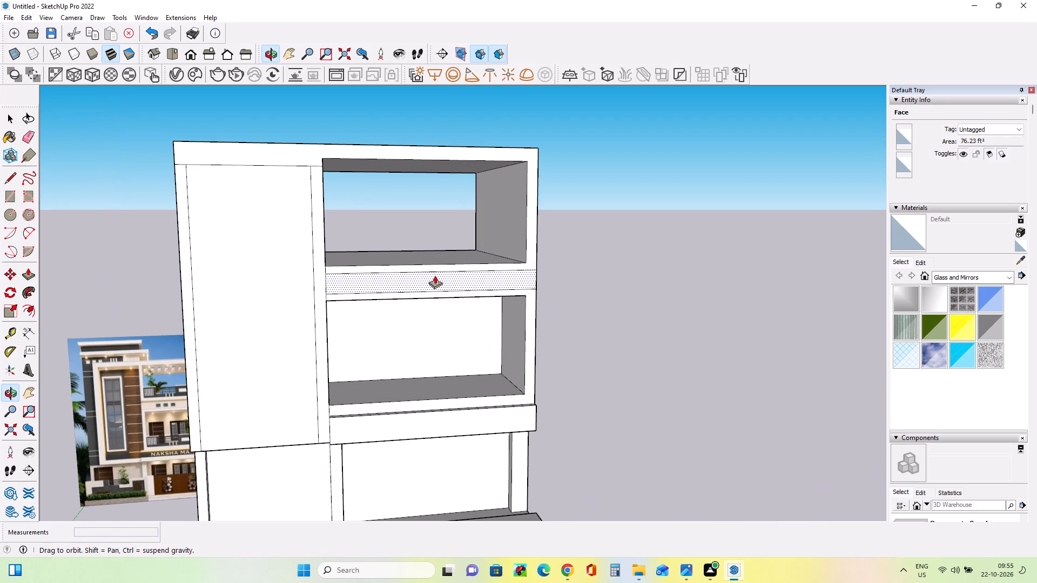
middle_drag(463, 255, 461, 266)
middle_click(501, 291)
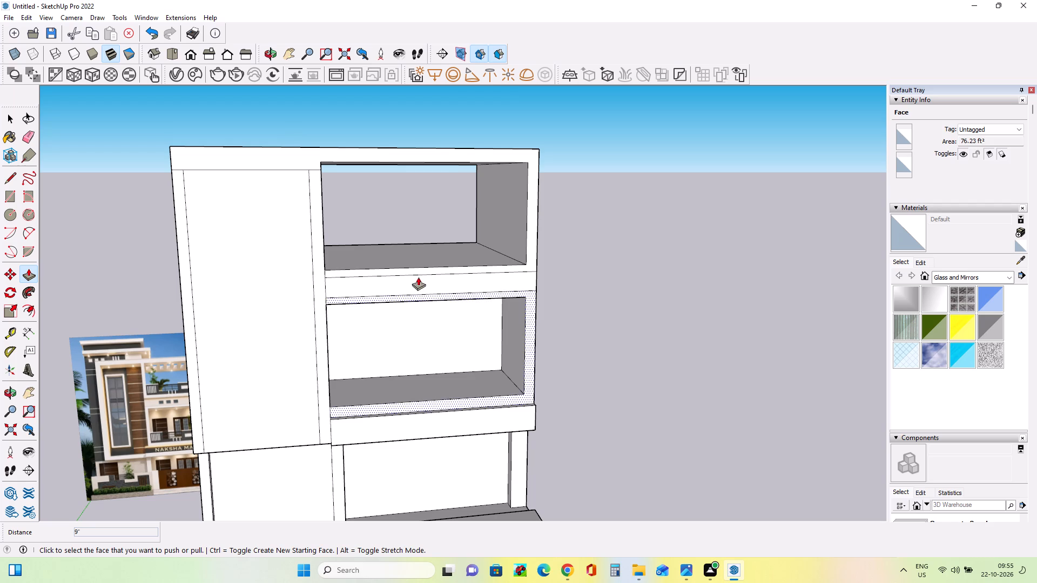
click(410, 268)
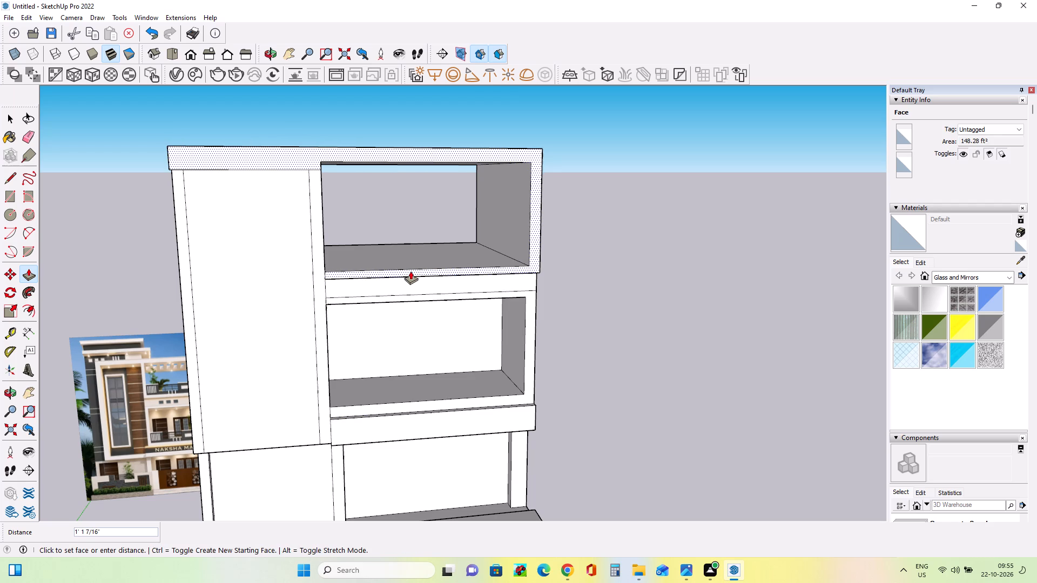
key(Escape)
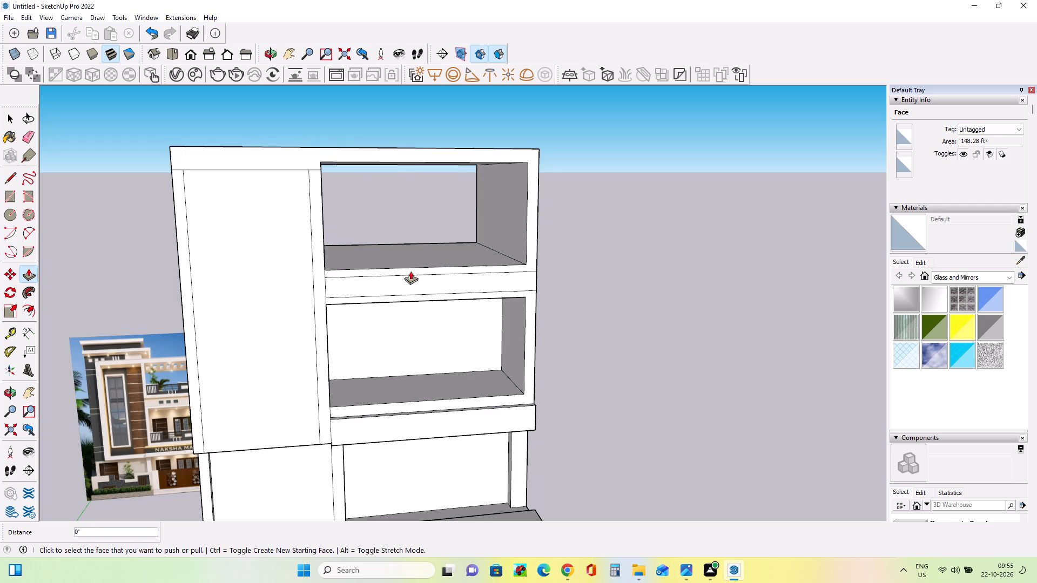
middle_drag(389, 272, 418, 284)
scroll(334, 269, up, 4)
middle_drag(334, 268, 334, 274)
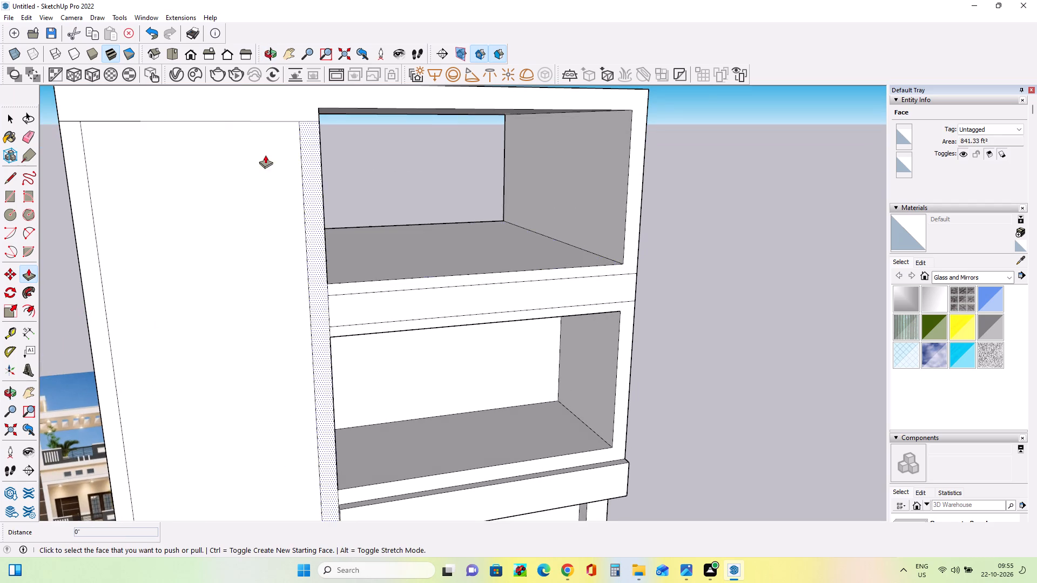
Extend the band's upper line slightly toward the tower, and draw a vertical line about 14' 10 5/8" up from its end beside the upper opening.
middle_drag(300, 304, 304, 311)
scroll(325, 310, down, 2)
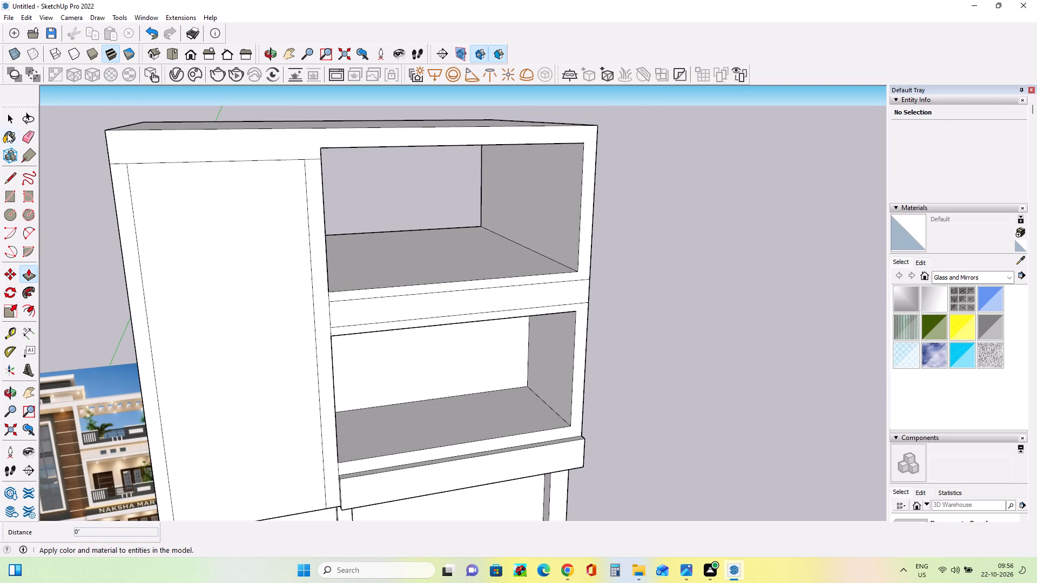
click(12, 177)
scroll(334, 302, up, 3)
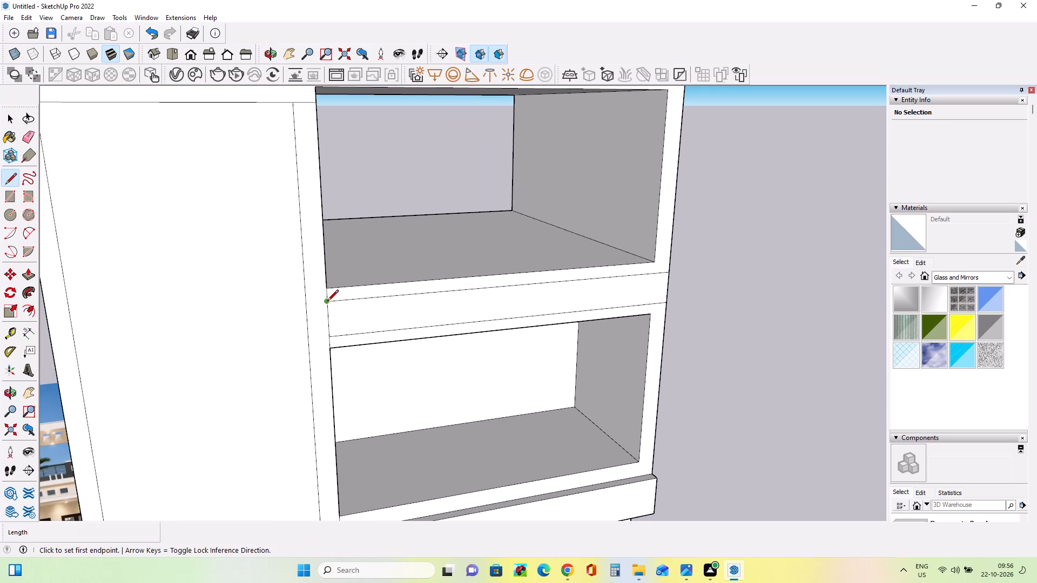
click(327, 302)
click(319, 302)
scroll(319, 302, up, 1)
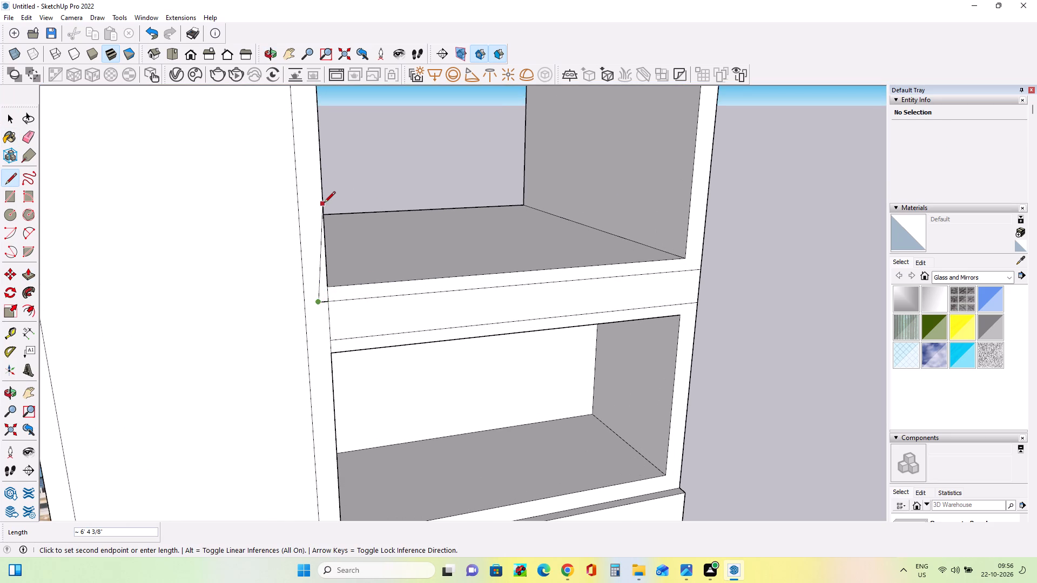
scroll(324, 204, down, 9)
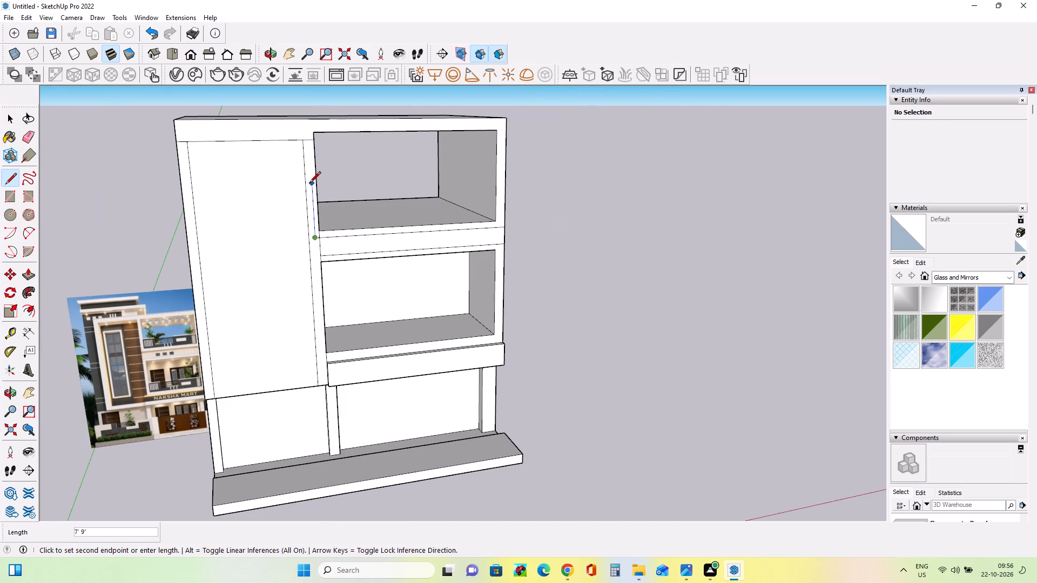
click(308, 131)
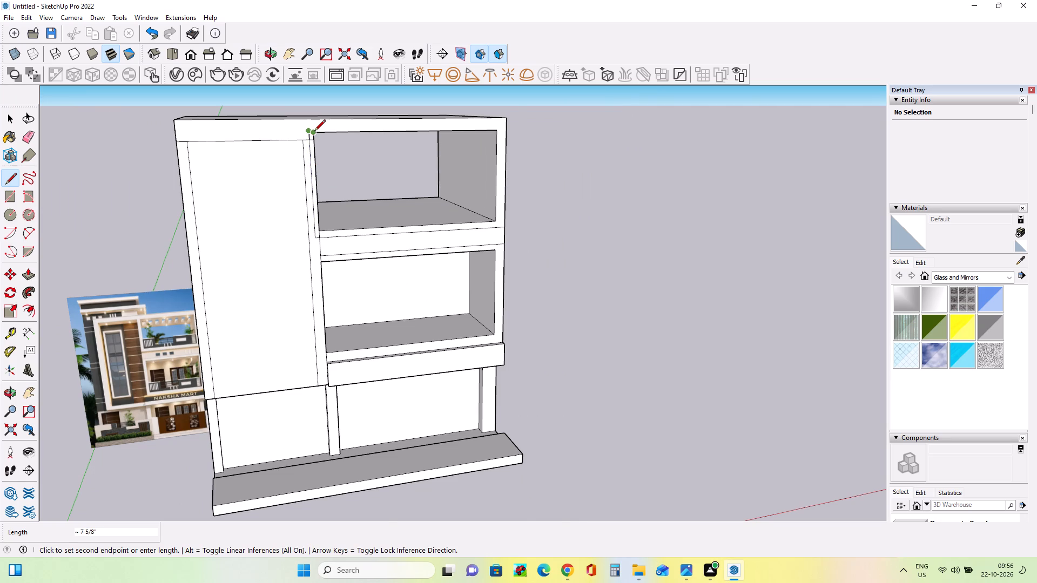
scroll(314, 133, up, 5)
scroll(312, 138, down, 1)
scroll(312, 138, up, 1)
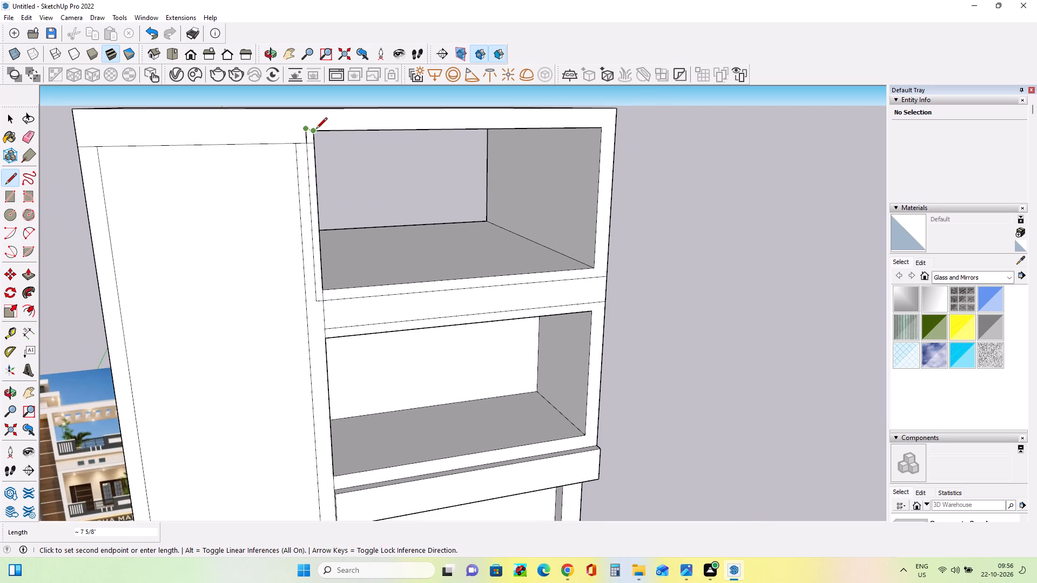
key(Escape)
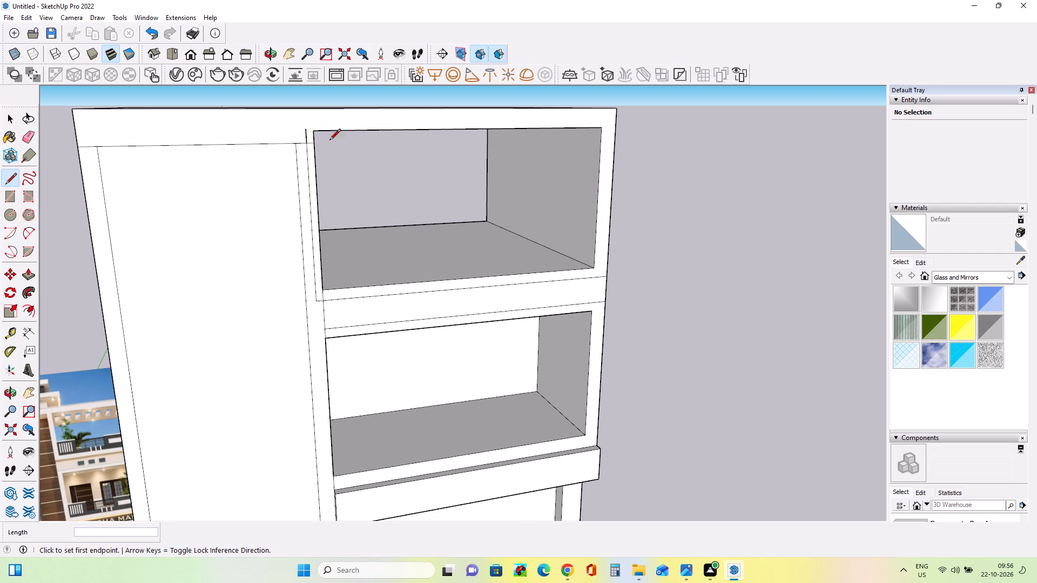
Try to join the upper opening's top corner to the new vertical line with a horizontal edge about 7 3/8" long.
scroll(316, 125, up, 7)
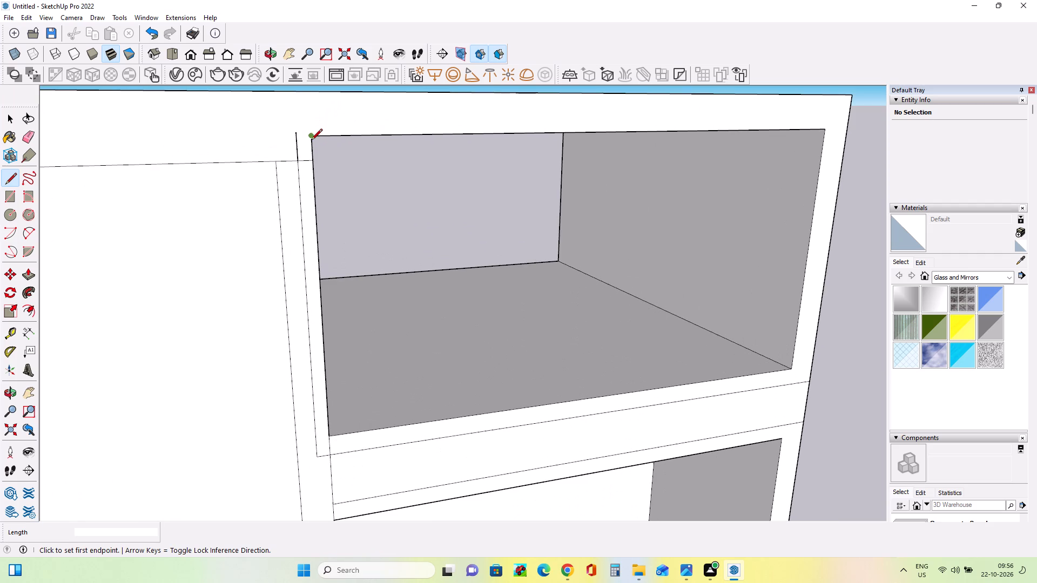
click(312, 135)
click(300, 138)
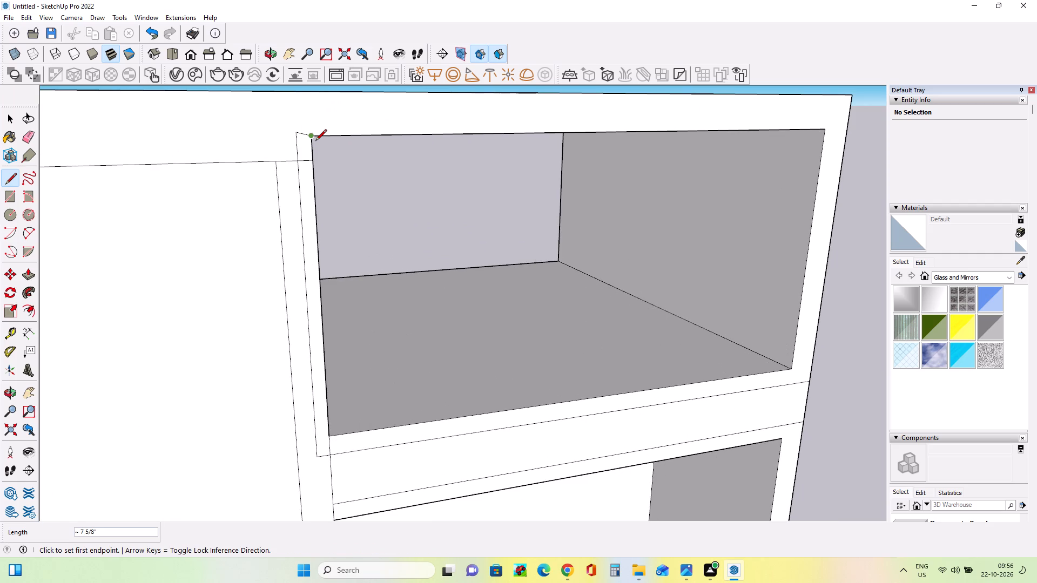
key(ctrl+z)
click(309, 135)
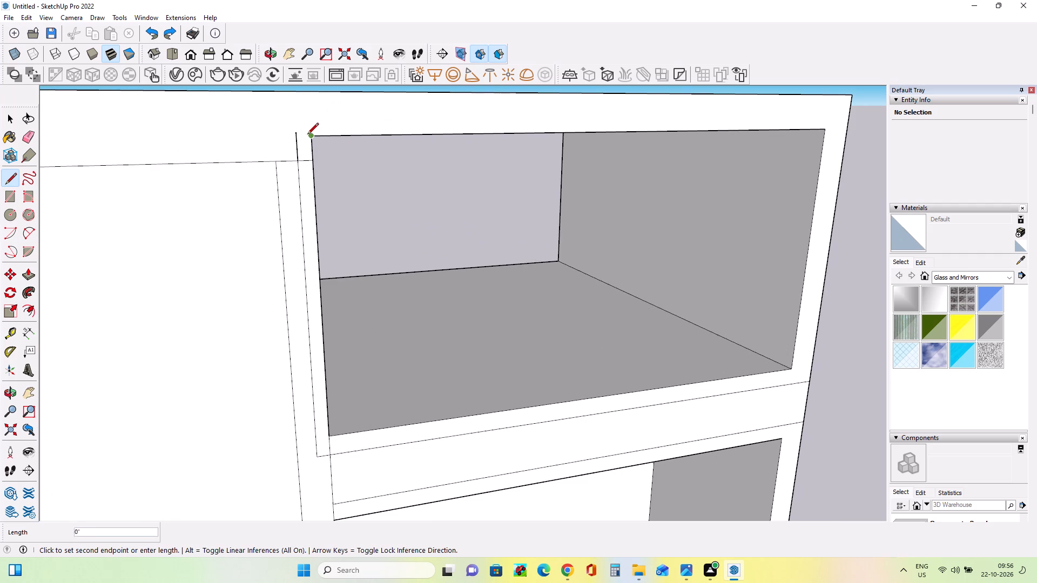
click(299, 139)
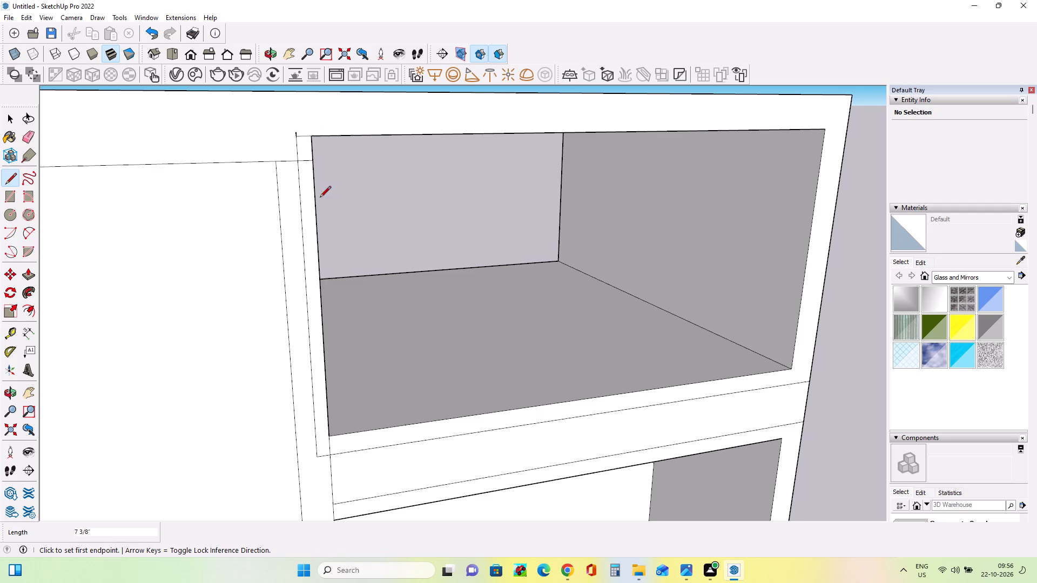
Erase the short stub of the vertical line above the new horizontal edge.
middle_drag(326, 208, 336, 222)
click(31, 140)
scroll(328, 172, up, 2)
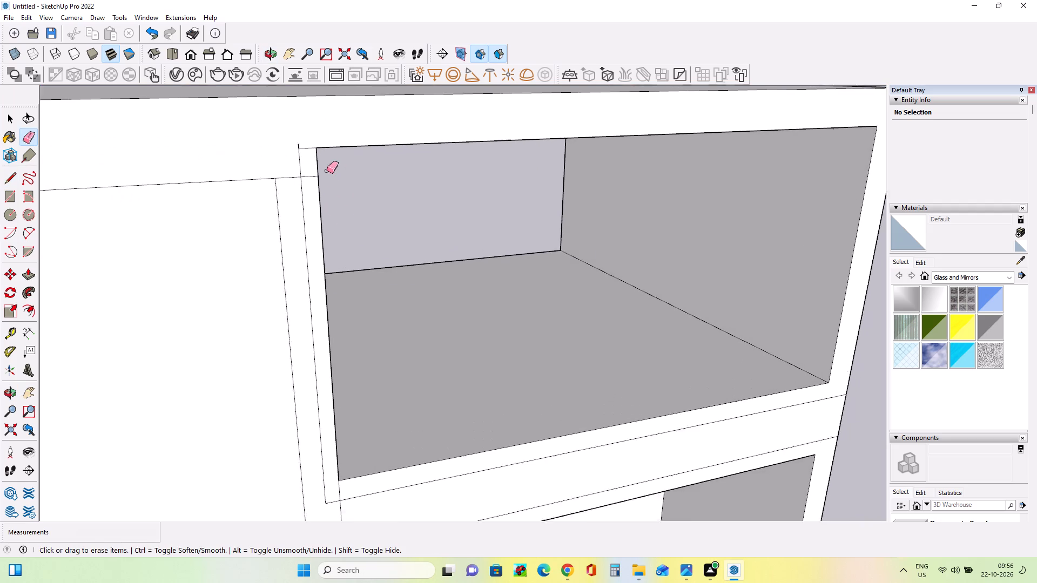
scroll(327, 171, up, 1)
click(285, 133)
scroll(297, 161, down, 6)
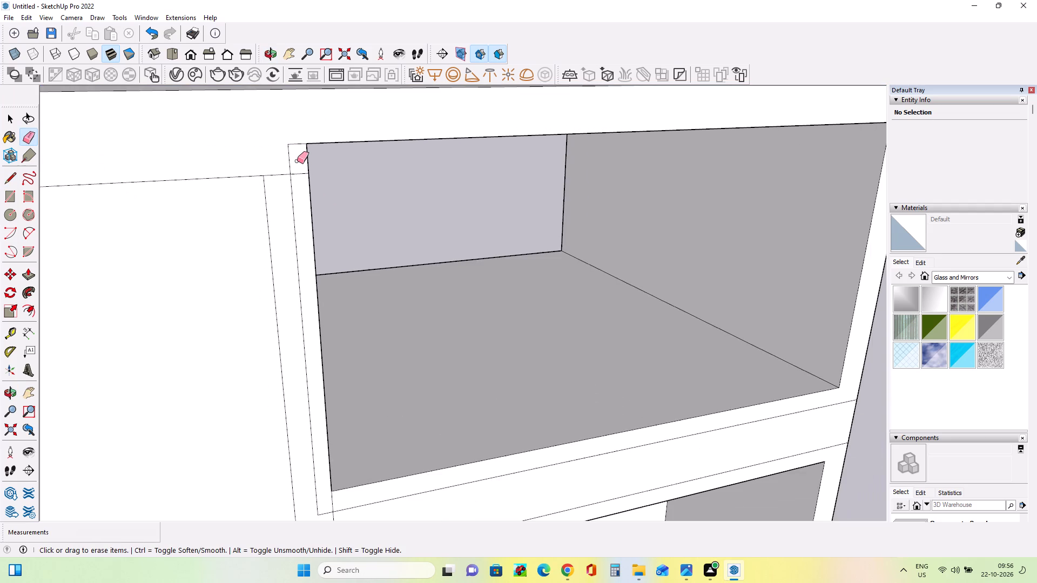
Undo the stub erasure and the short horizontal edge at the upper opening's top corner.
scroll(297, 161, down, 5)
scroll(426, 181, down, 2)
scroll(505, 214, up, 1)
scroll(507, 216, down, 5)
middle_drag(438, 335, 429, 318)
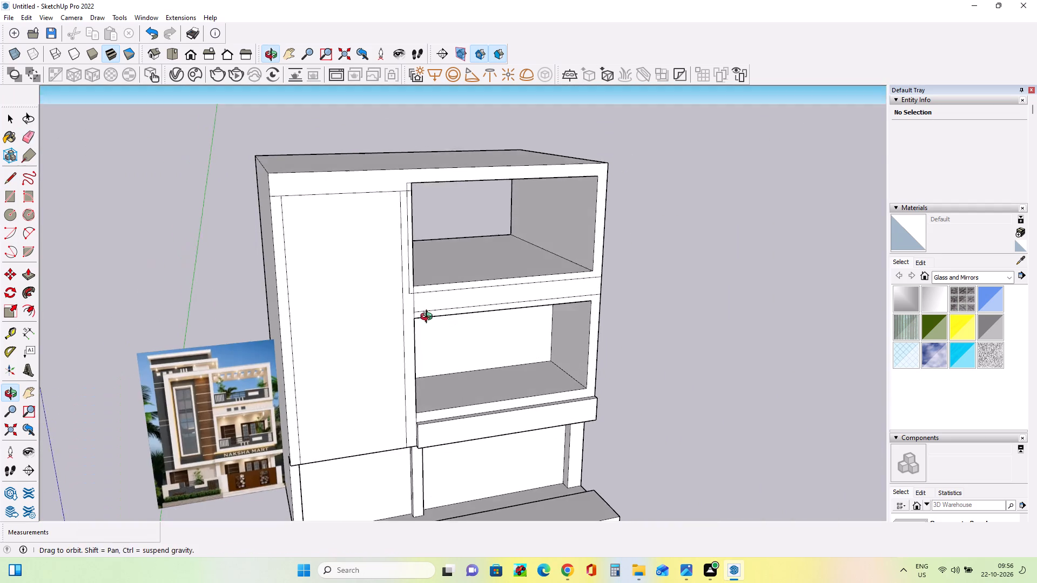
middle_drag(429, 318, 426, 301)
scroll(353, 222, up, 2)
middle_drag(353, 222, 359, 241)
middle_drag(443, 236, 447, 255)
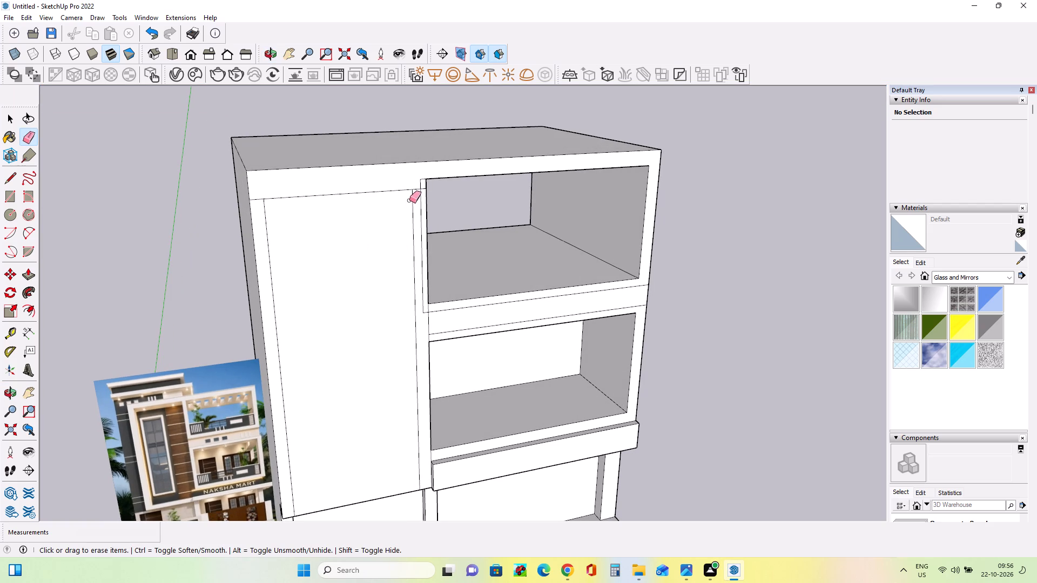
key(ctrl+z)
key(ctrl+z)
Extend the vertical line beside the upper opening to the building's top edge.
middle_drag(491, 231, 445, 242)
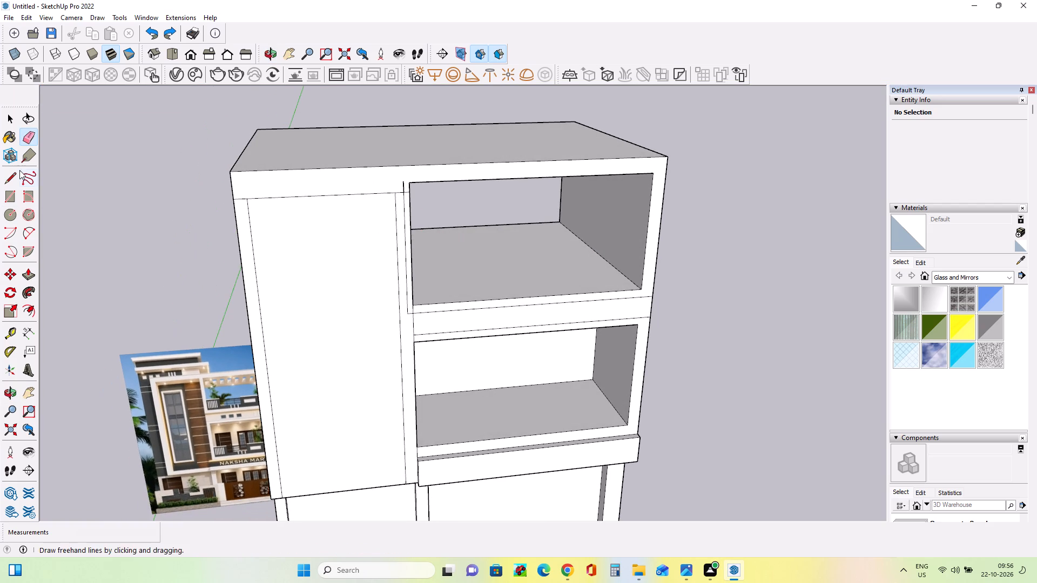
click(10, 172)
scroll(434, 171, down, 1)
scroll(434, 171, up, 3)
click(394, 187)
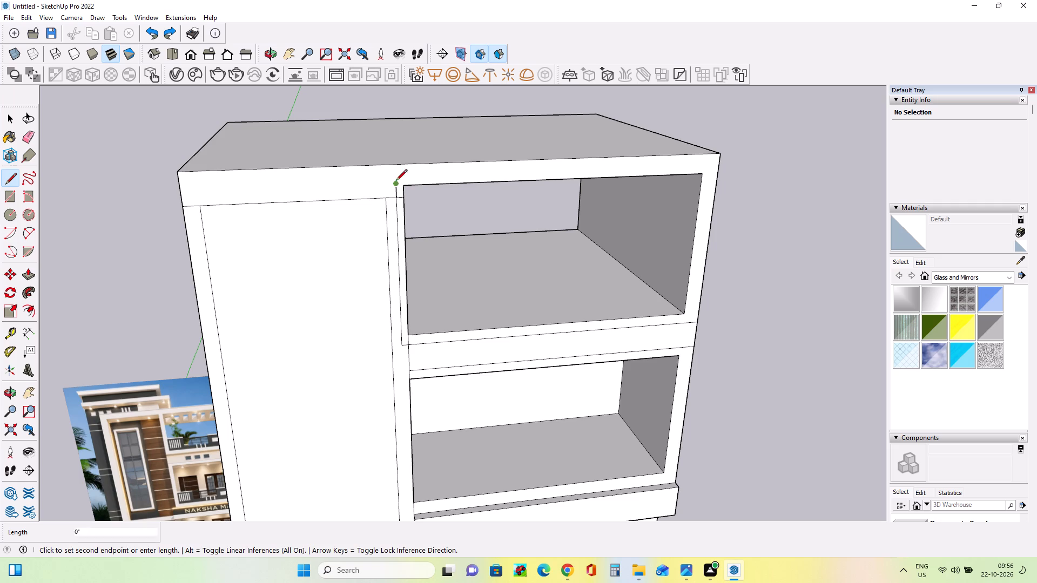
click(397, 167)
Erase the short edges crossing the upper frame between the vertical line and opening, and below the opening's bottom corner, to make one frame face.
middle_drag(423, 231, 456, 223)
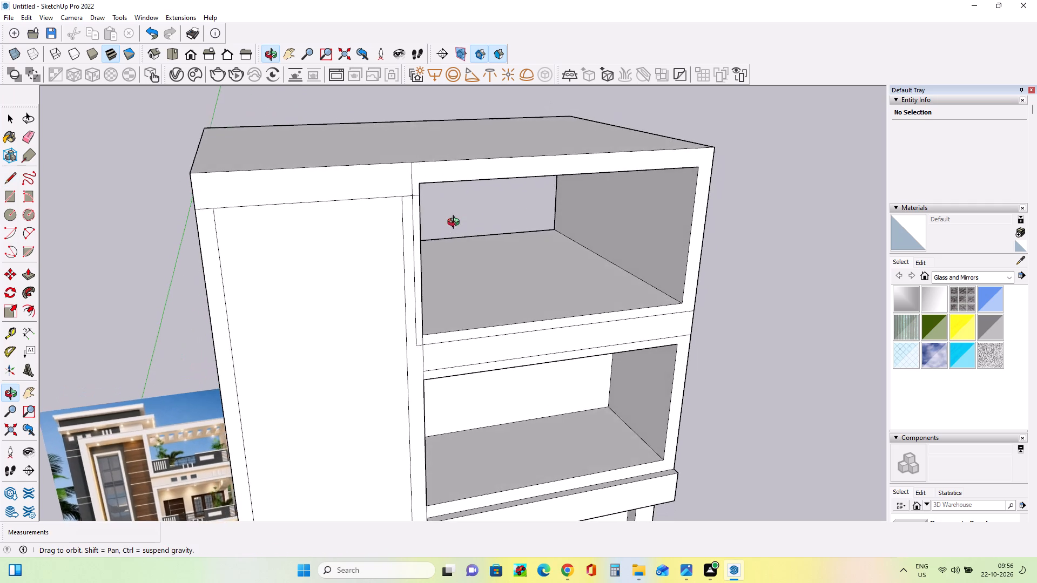
middle_drag(456, 223, 452, 216)
scroll(452, 216, down, 4)
middle_drag(455, 231, 426, 248)
scroll(420, 188, up, 3)
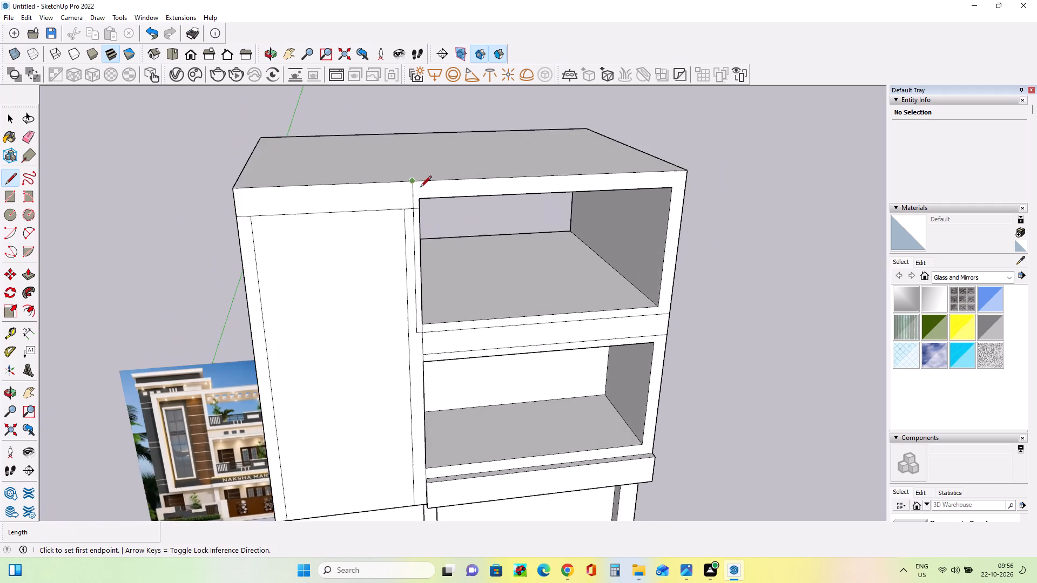
middle_drag(436, 231, 455, 234)
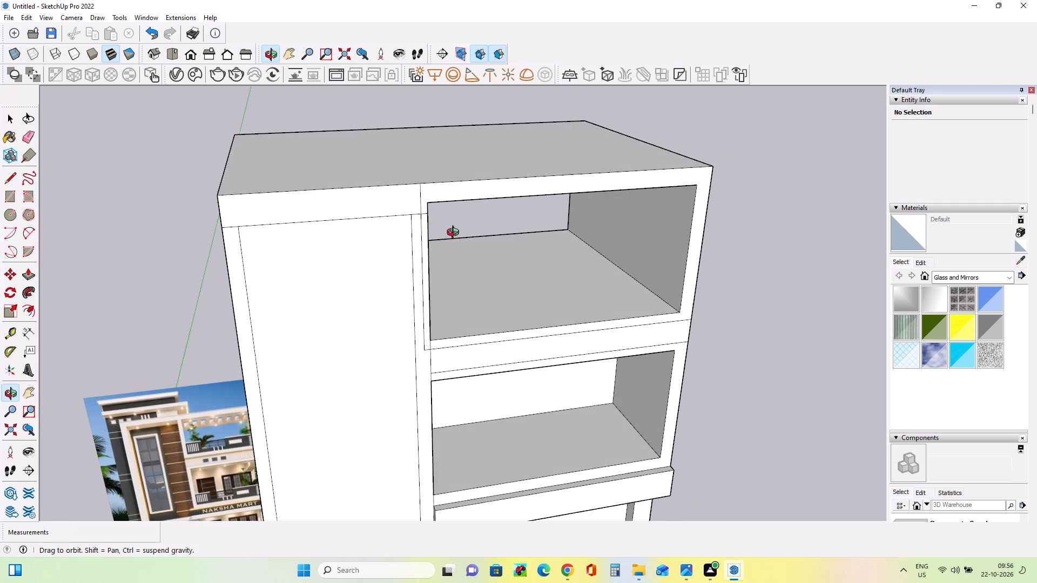
middle_drag(455, 234, 453, 229)
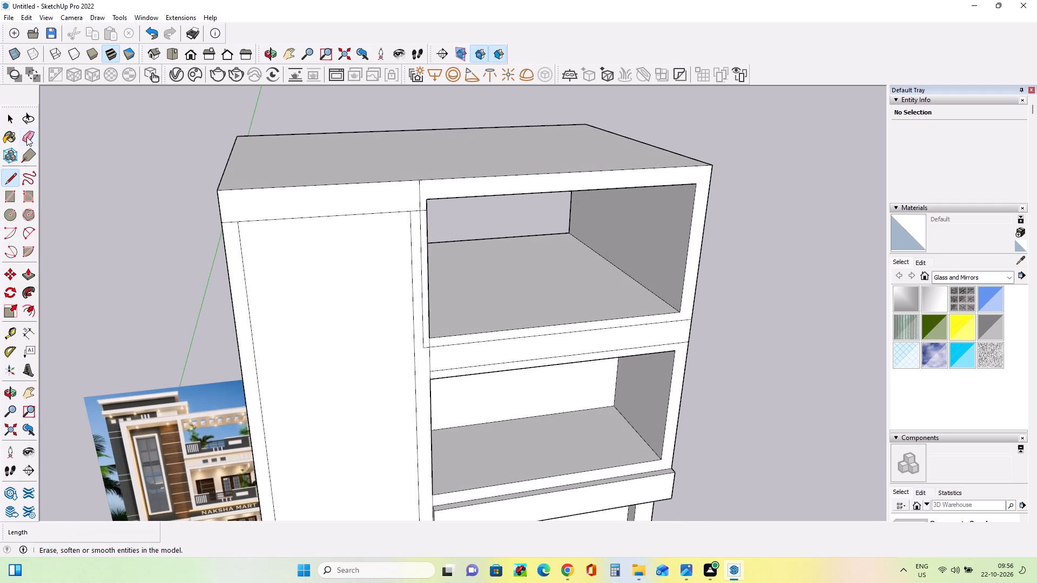
click(26, 137)
scroll(404, 245, up, 4)
click(433, 191)
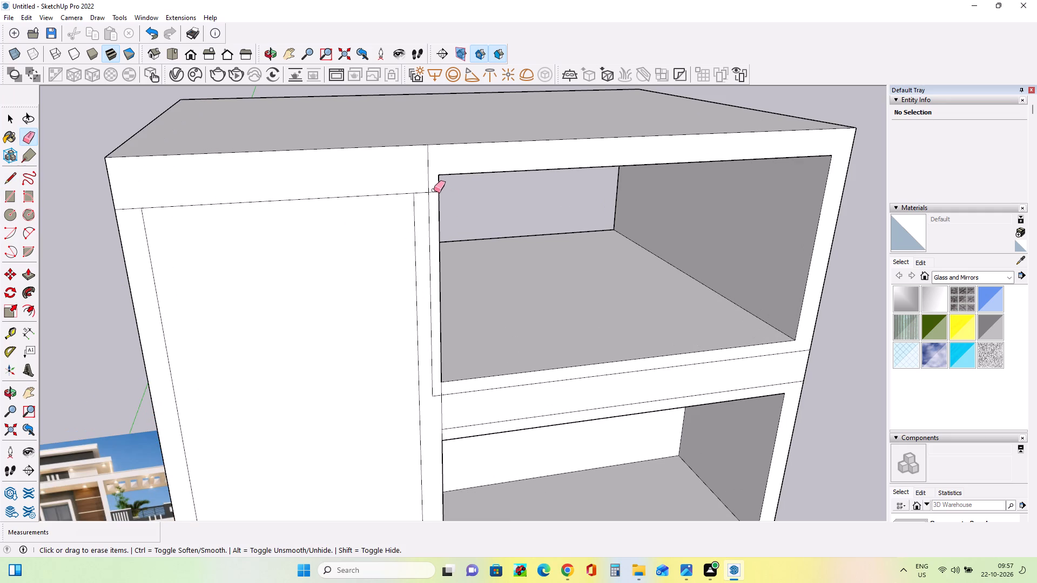
click(435, 193)
middle_drag(445, 332, 424, 286)
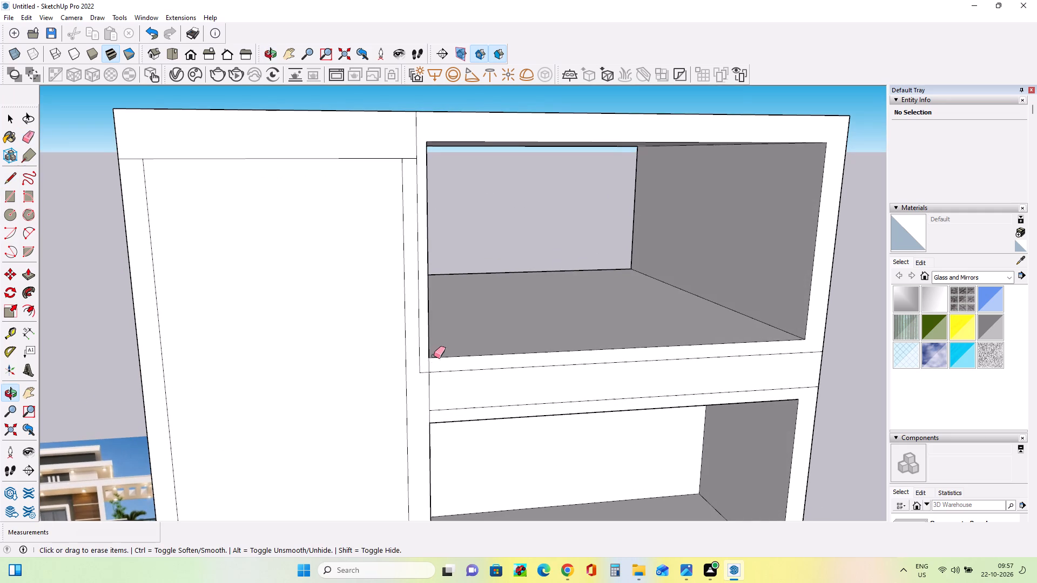
scroll(434, 357, down, 6)
scroll(416, 396, up, 1)
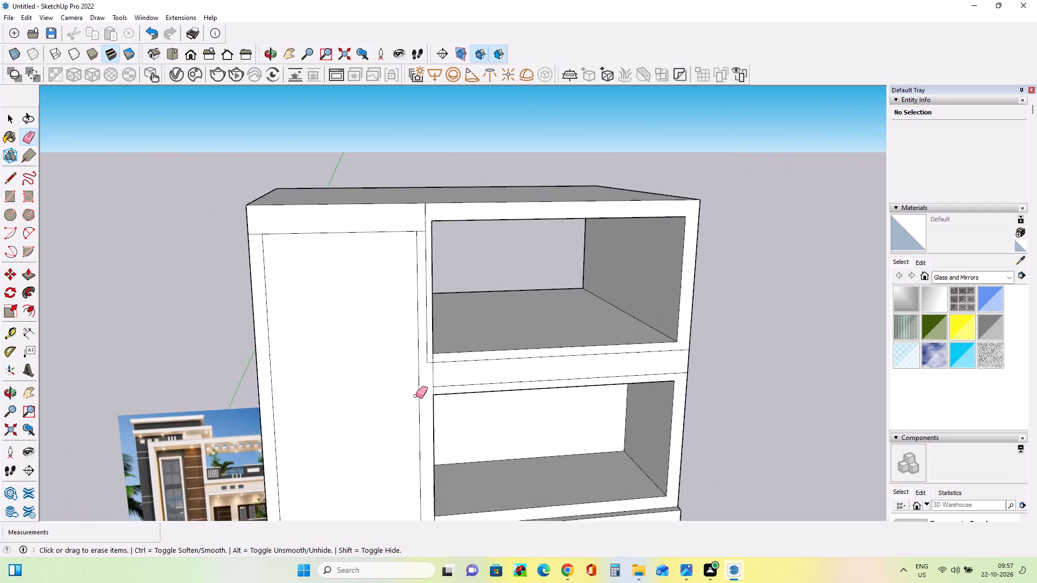
scroll(416, 396, up, 2)
click(437, 348)
Pull the upper terrace's frame face outward 1' 3 7/8".
middle_drag(460, 362, 460, 365)
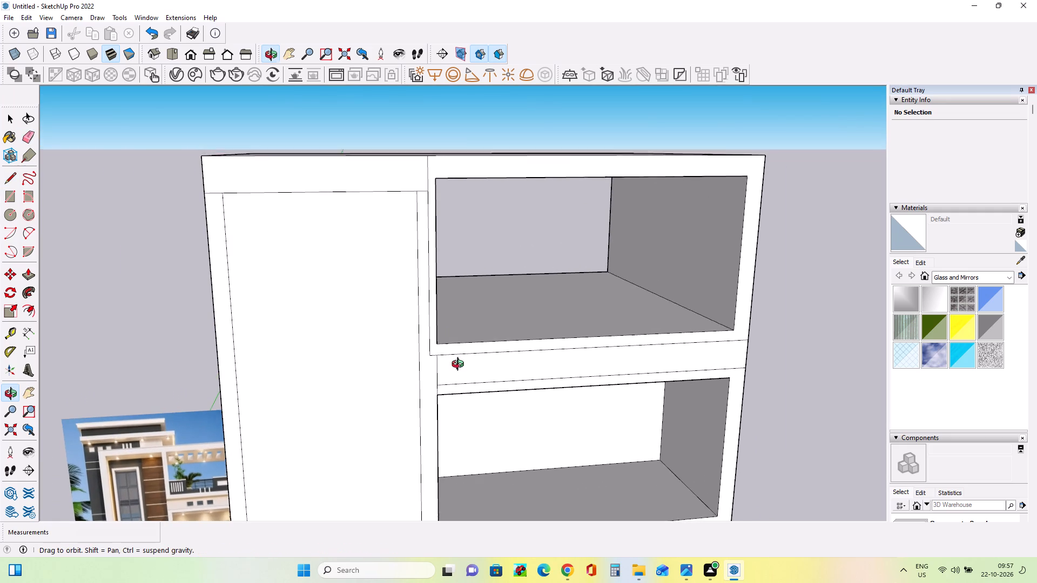
middle_drag(460, 365, 450, 359)
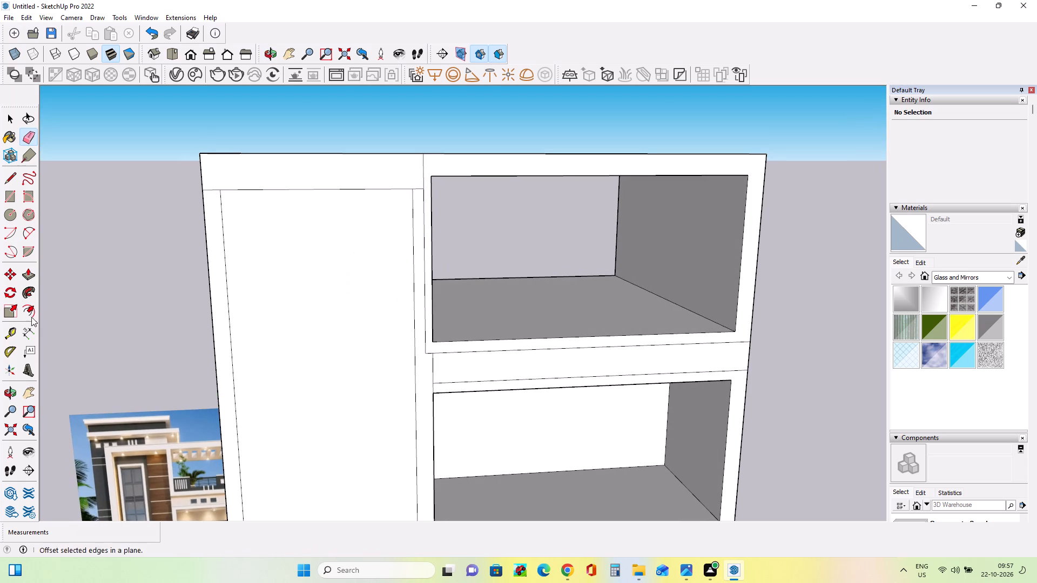
click(29, 272)
click(433, 348)
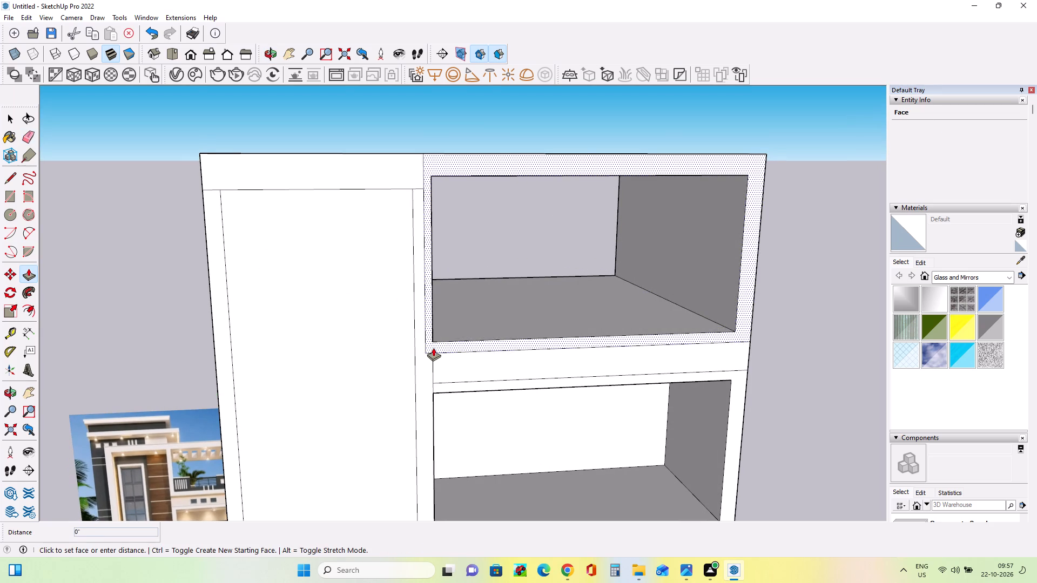
click(436, 351)
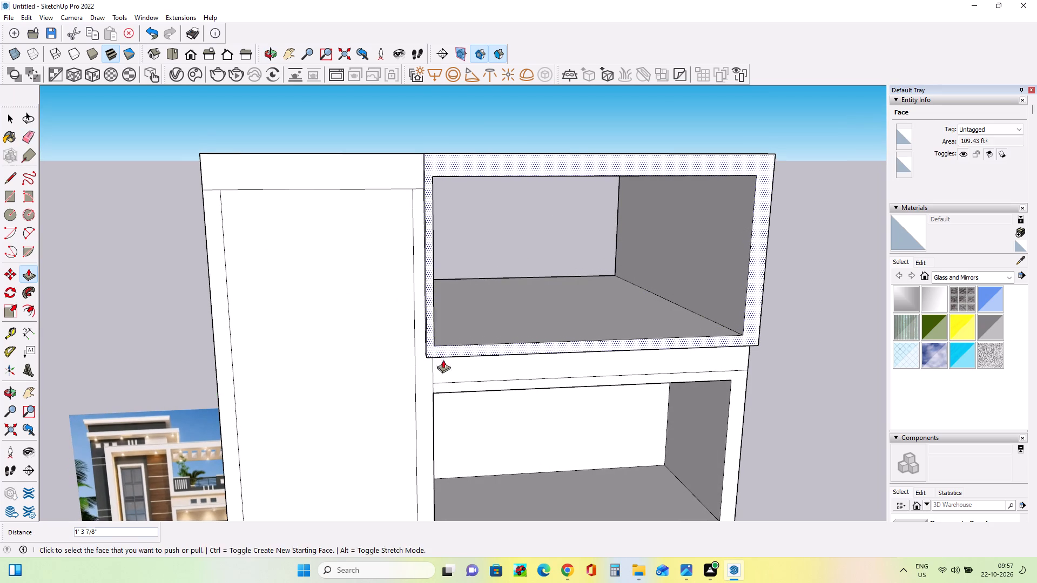
Pull the tower's top band and outer side strip outward 1' 3 7/8", flush with the upper terrace's frame.
middle_drag(477, 377, 479, 352)
scroll(479, 352, down, 6)
middle_drag(415, 362, 441, 404)
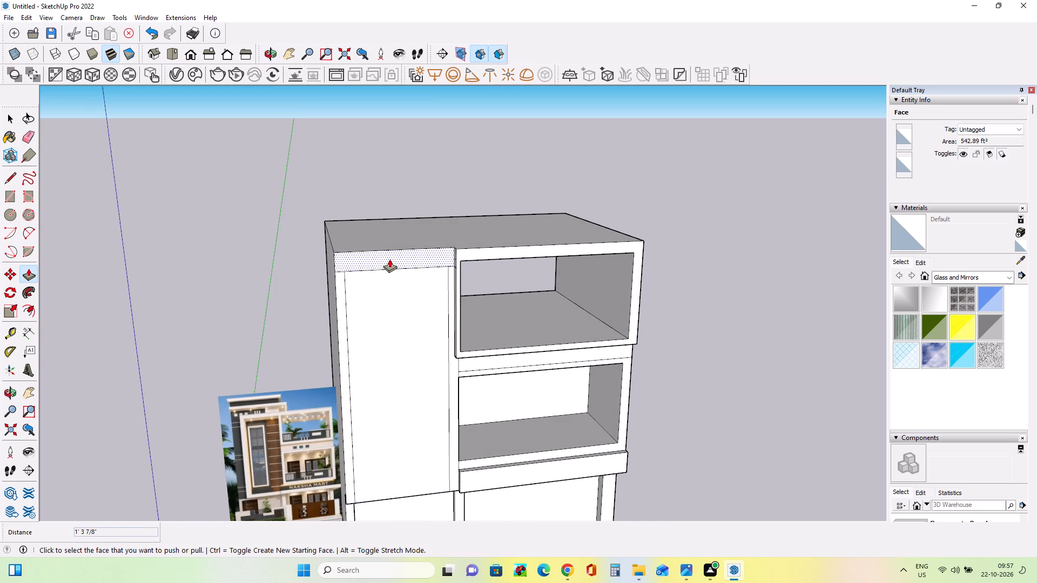
click(388, 257)
click(390, 262)
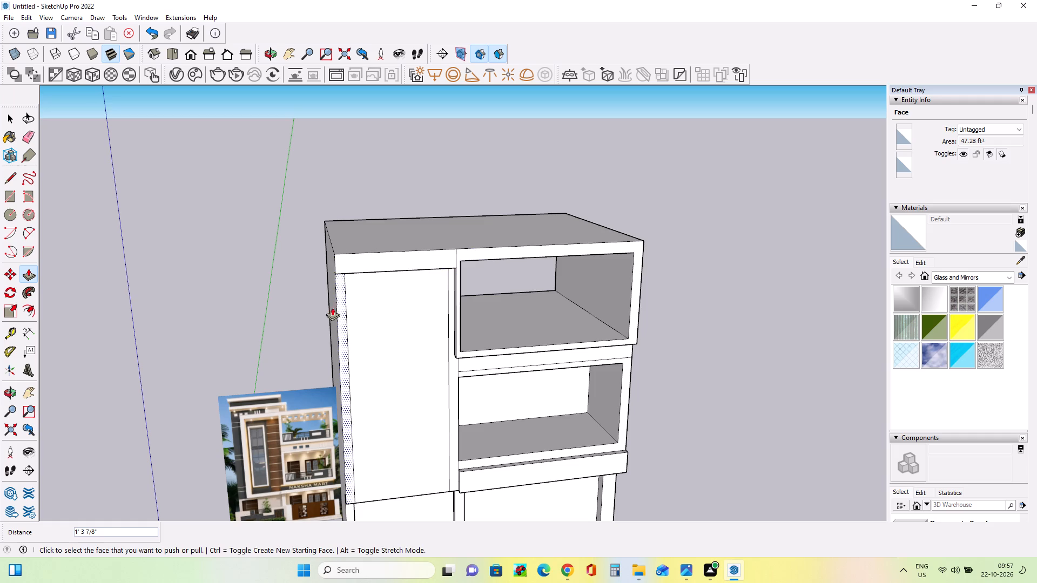
click(340, 320)
click(355, 259)
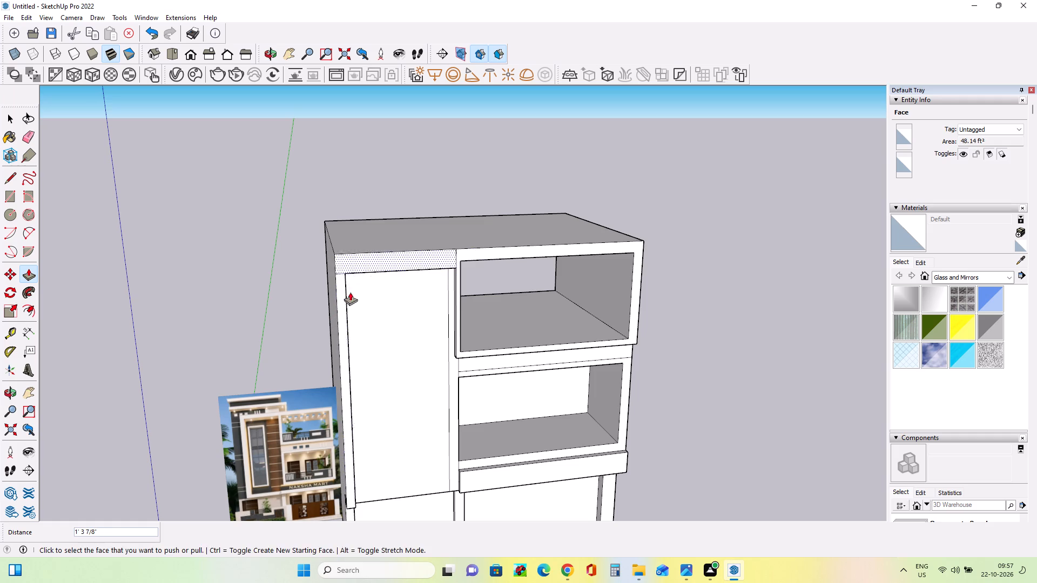
Pull the upper terrace frame's inner side face sideways toward the tower by 4 5/8".
middle_drag(346, 330, 280, 199)
scroll(452, 320, up, 2)
middle_drag(470, 336, 503, 376)
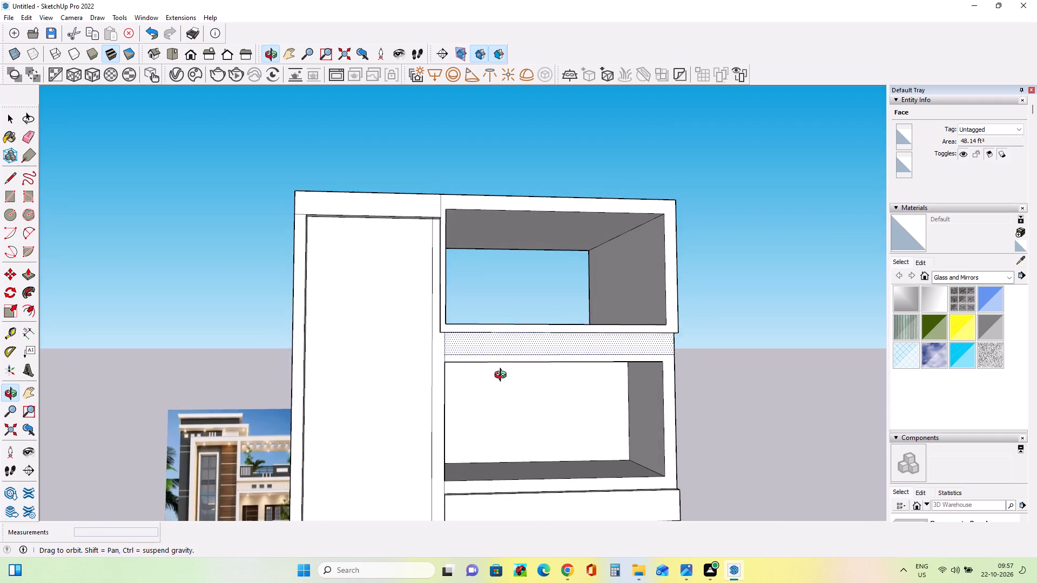
middle_drag(503, 376, 502, 377)
scroll(501, 377, down, 2)
middle_drag(501, 383, 500, 412)
scroll(501, 390, down, 1)
scroll(440, 327, up, 3)
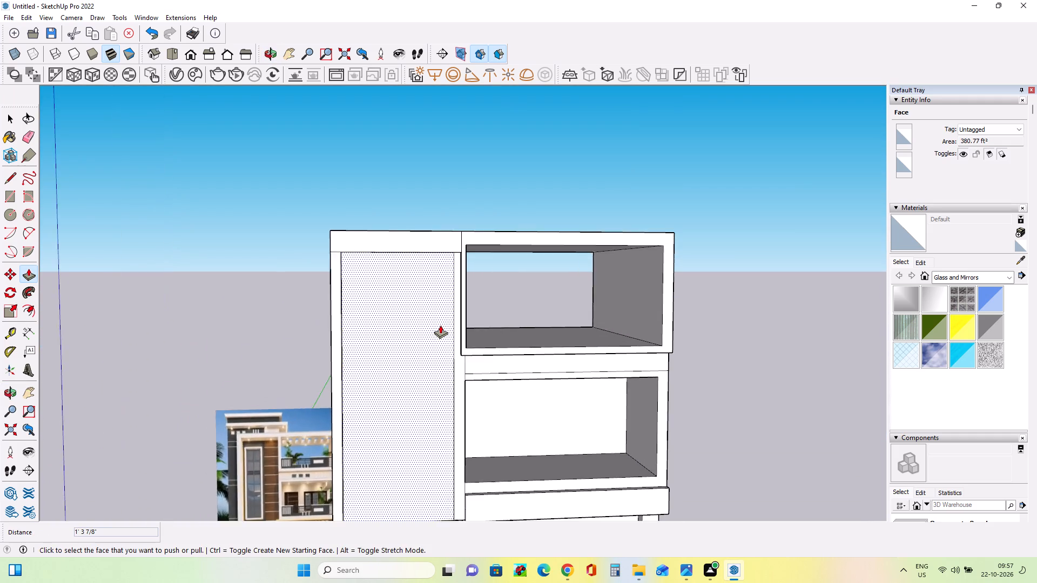
scroll(440, 325, up, 3)
middle_drag(445, 327, 524, 355)
click(497, 368)
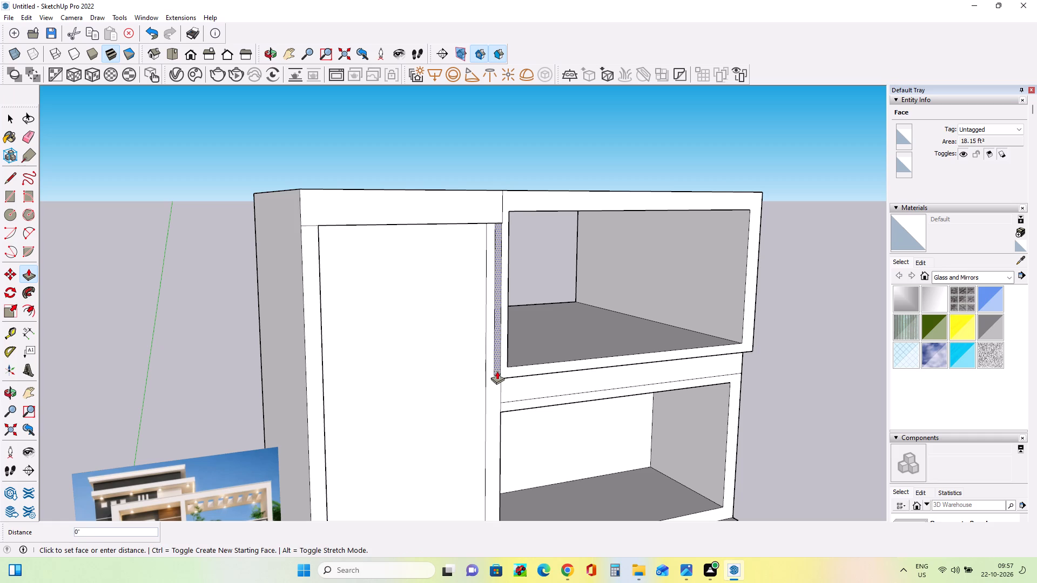
click(494, 375)
Pull the lower terrace's frame face outward 9 5/8".
middle_drag(537, 403, 470, 397)
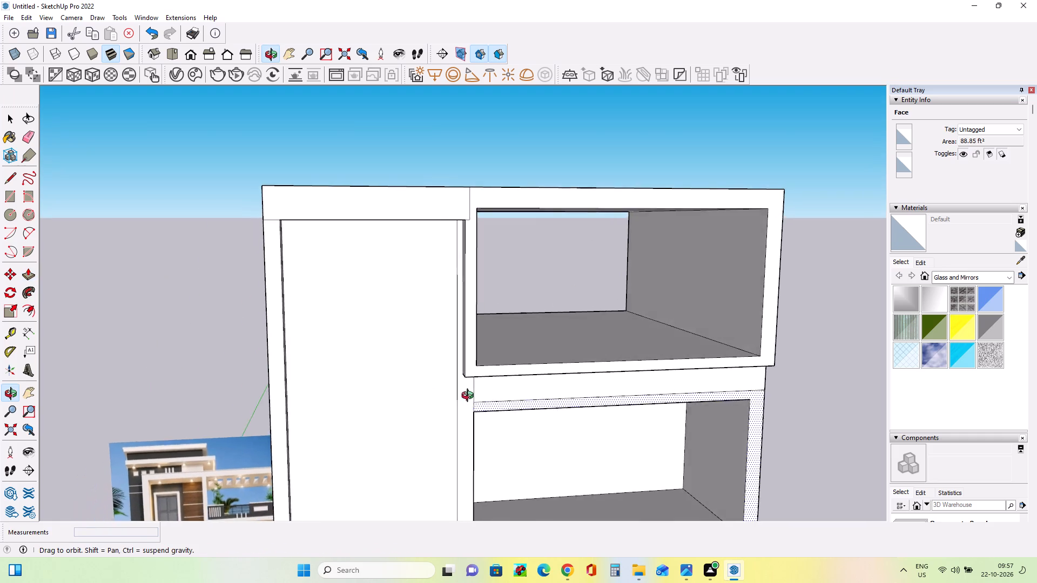
middle_drag(470, 397, 436, 398)
scroll(436, 398, down, 2)
middle_drag(539, 407, 555, 402)
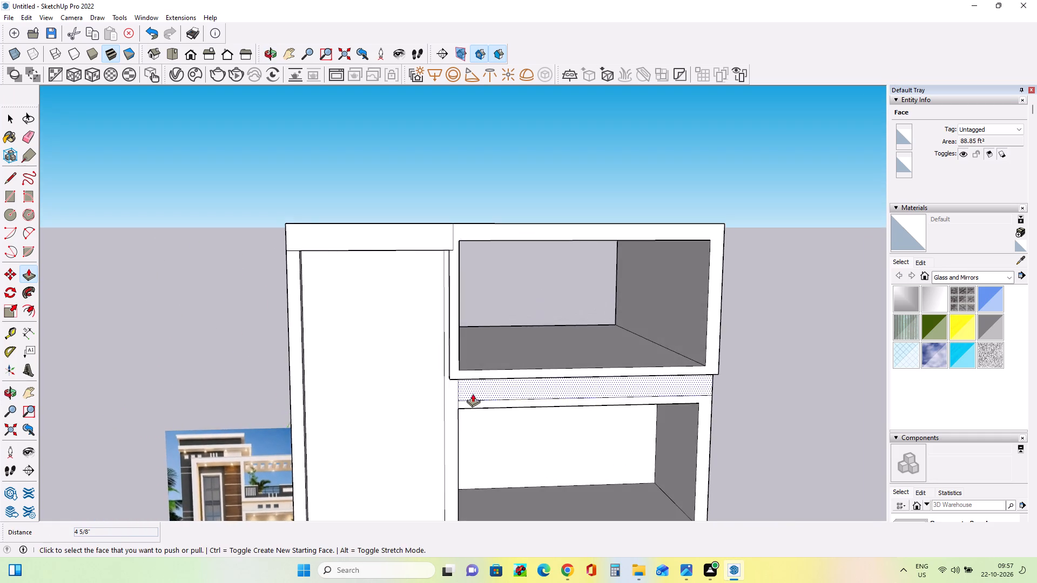
scroll(450, 381, up, 3)
middle_drag(462, 389, 468, 375)
scroll(468, 375, down, 8)
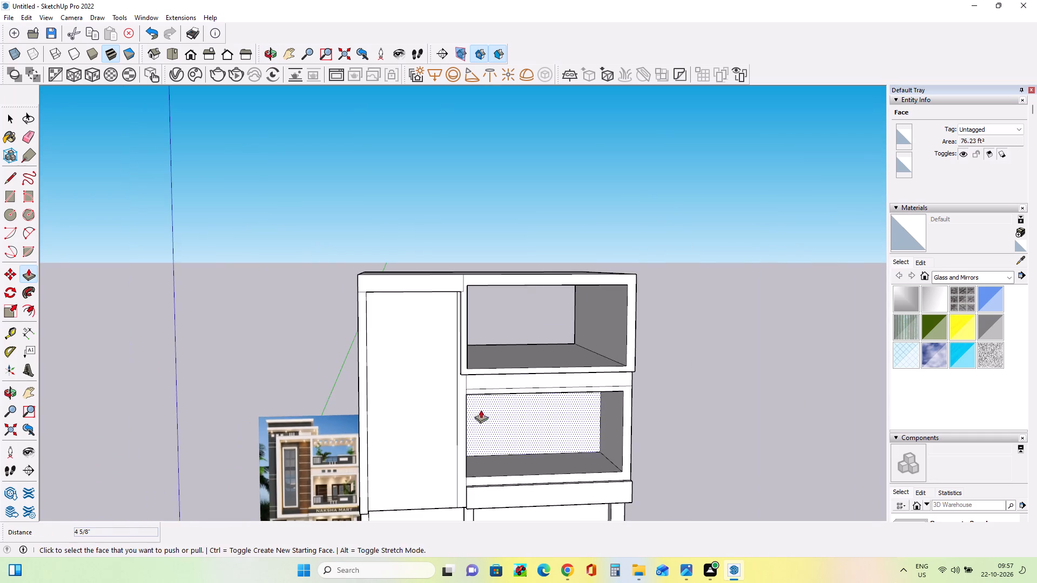
middle_drag(481, 412, 495, 447)
scroll(485, 413, up, 5)
click(464, 376)
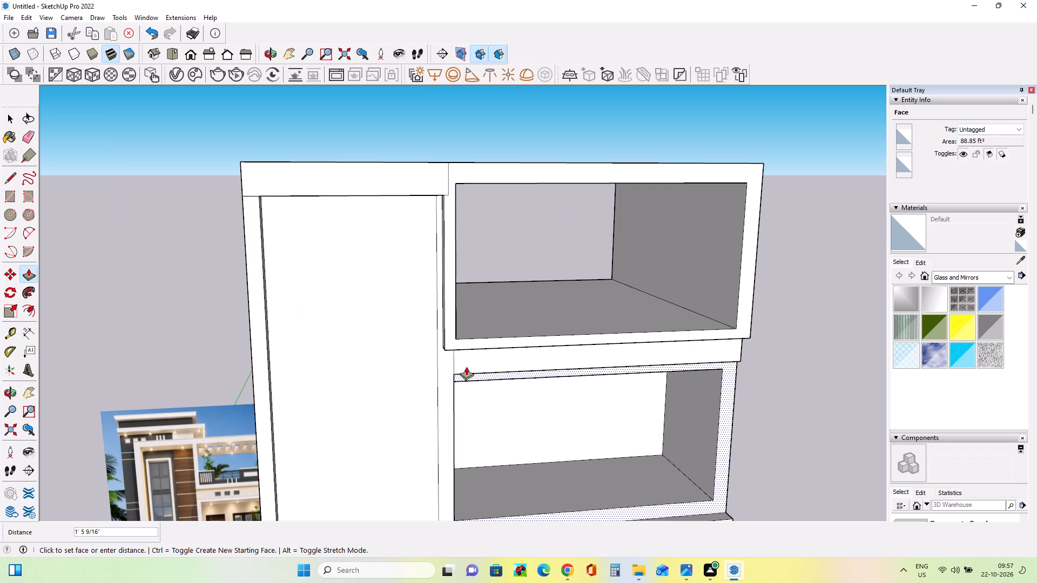
click(475, 344)
Pull the horizontal band beneath the lower terrace's frame outward 1' 1 3/8".
middle_drag(489, 406, 531, 419)
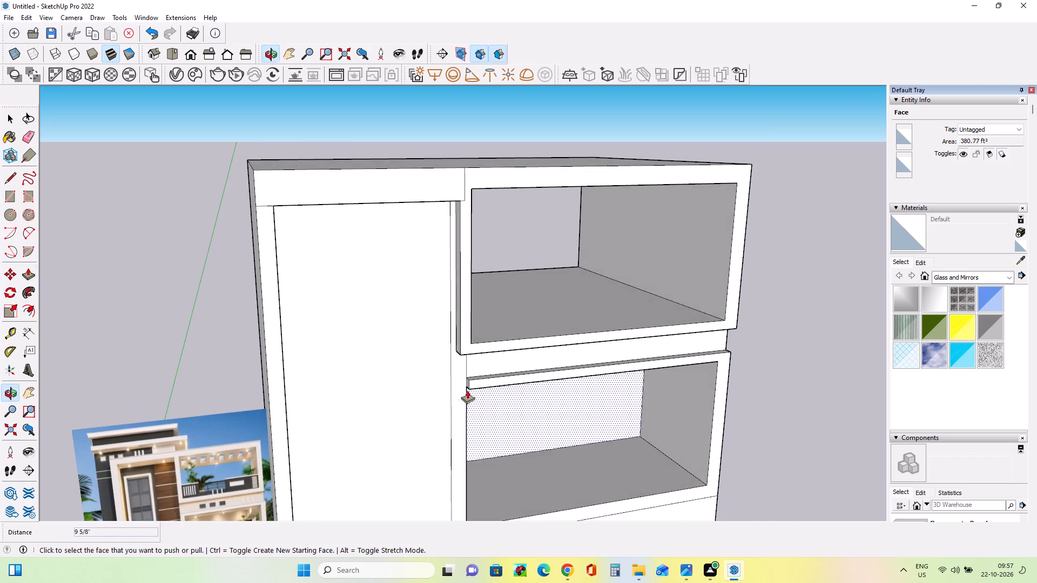
scroll(456, 381, up, 3)
middle_drag(455, 374, 442, 342)
scroll(439, 334, down, 7)
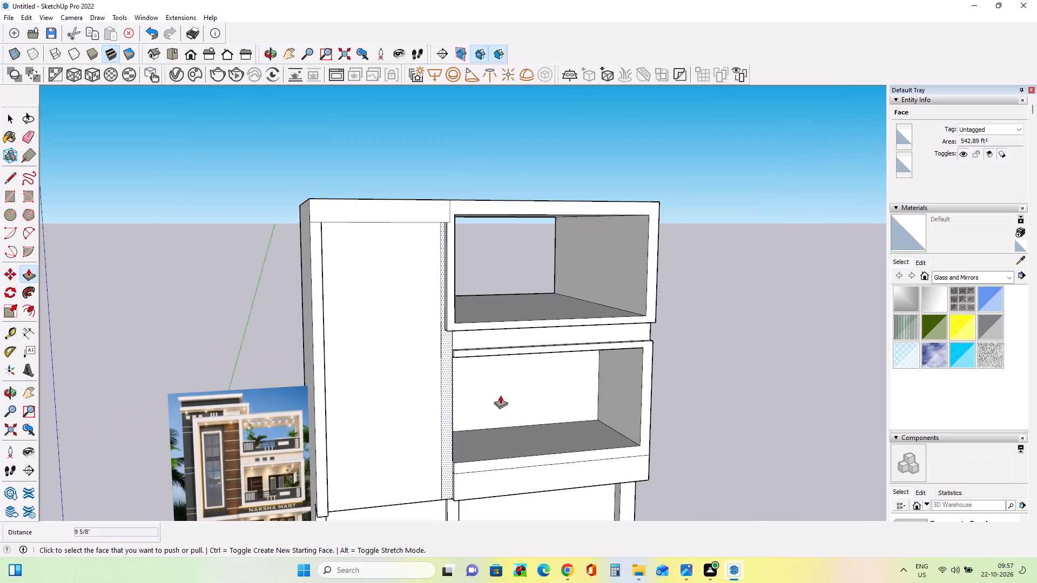
middle_drag(513, 416, 526, 431)
scroll(461, 388, up, 3)
scroll(463, 387, down, 4)
middle_drag(528, 484, 538, 504)
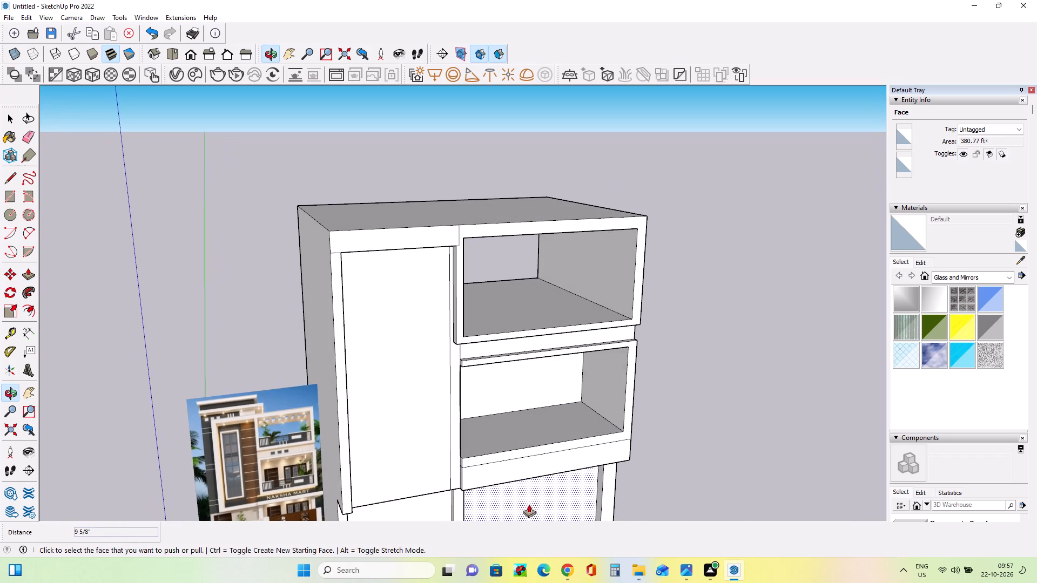
scroll(491, 478, up, 2)
click(486, 472)
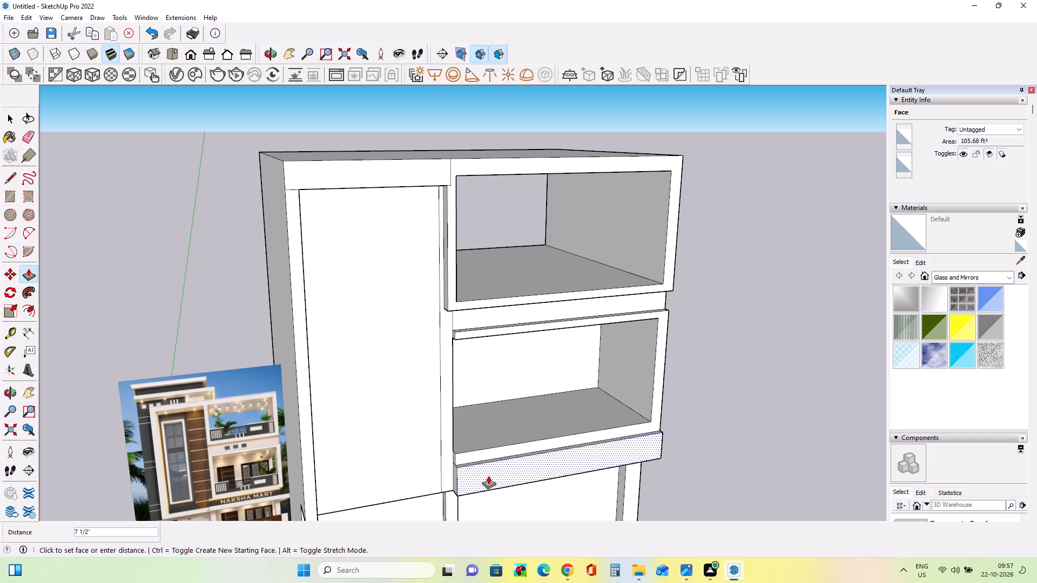
click(489, 477)
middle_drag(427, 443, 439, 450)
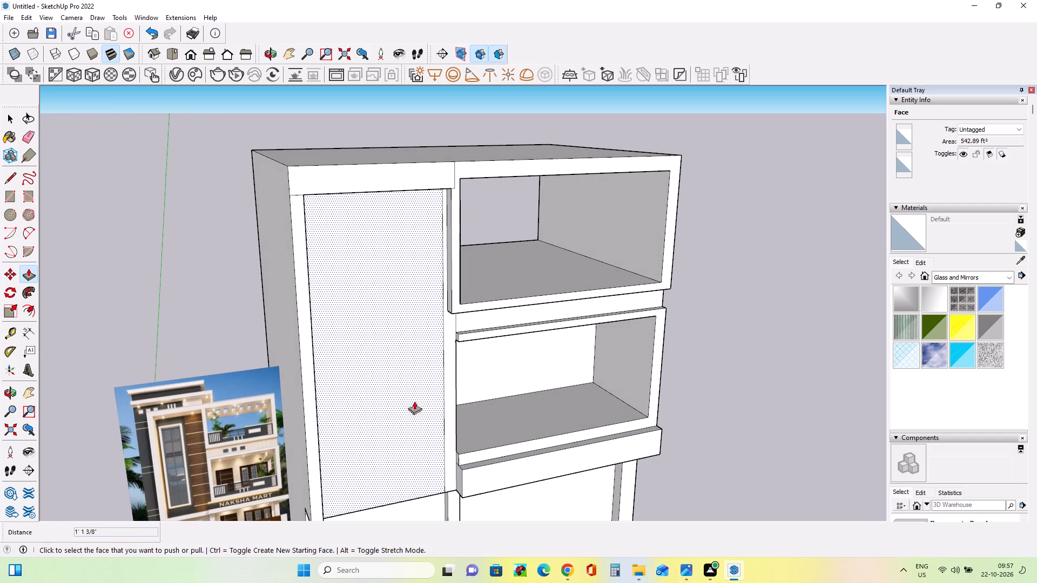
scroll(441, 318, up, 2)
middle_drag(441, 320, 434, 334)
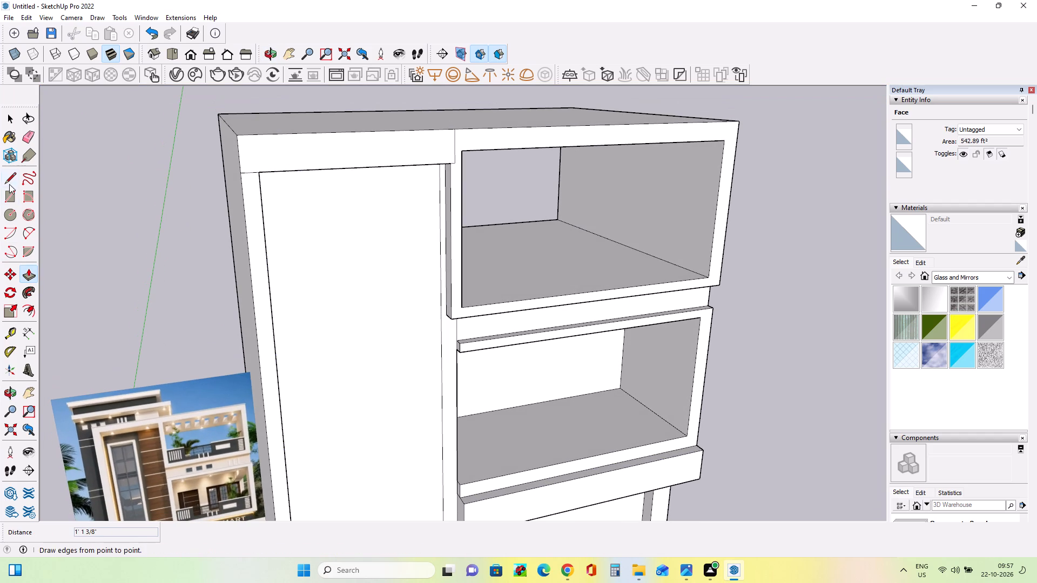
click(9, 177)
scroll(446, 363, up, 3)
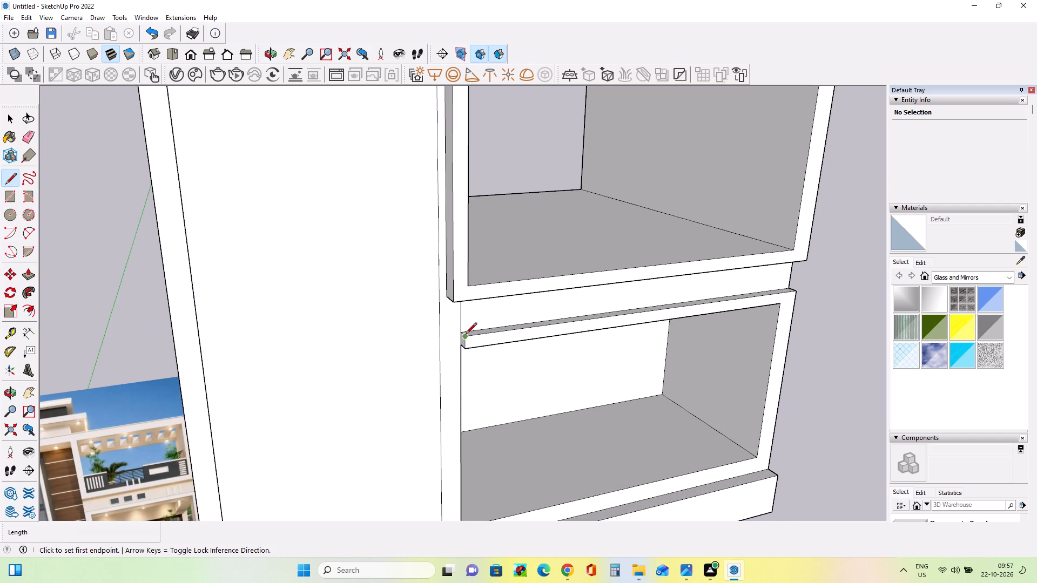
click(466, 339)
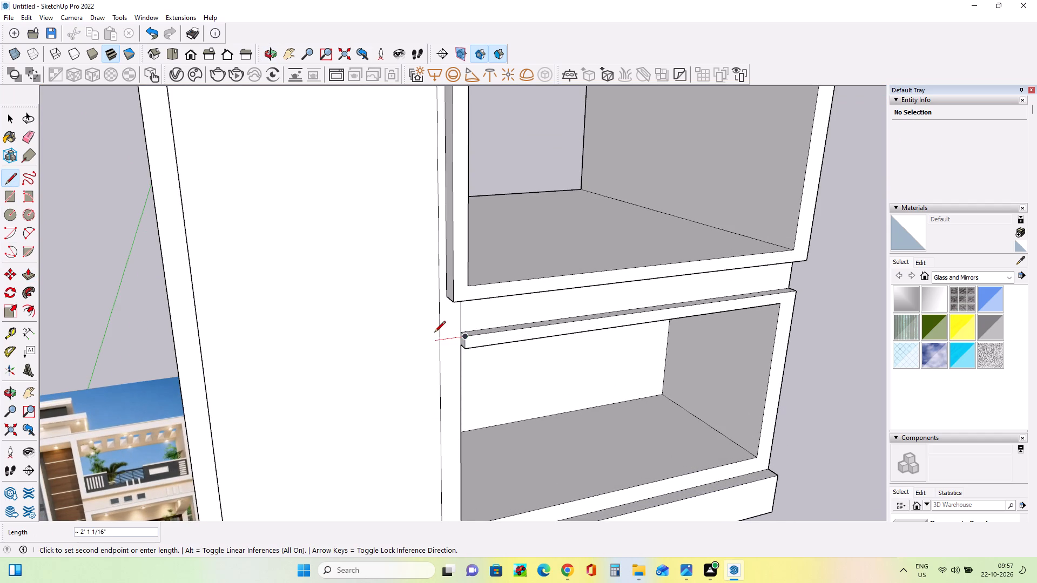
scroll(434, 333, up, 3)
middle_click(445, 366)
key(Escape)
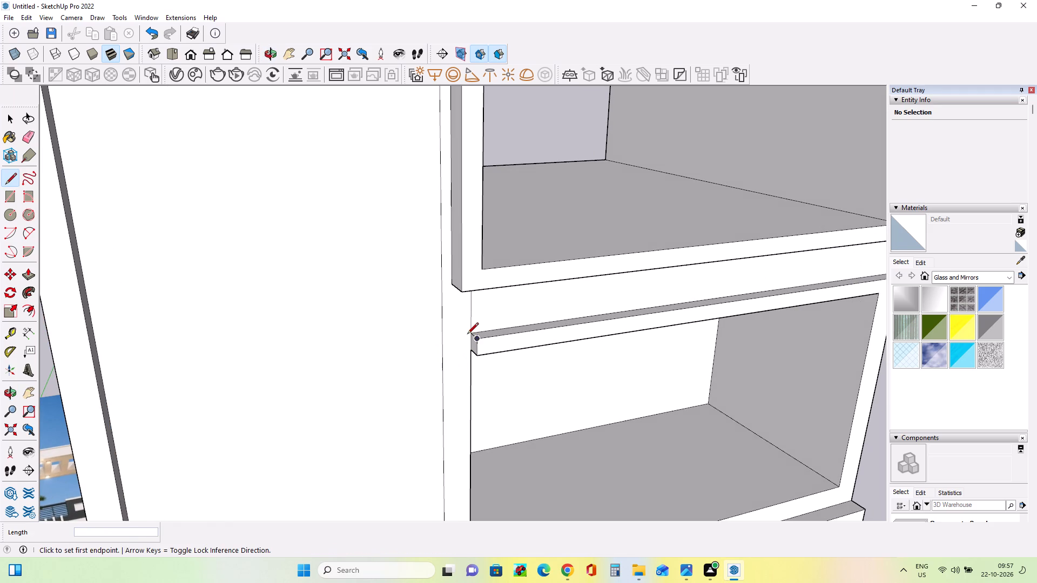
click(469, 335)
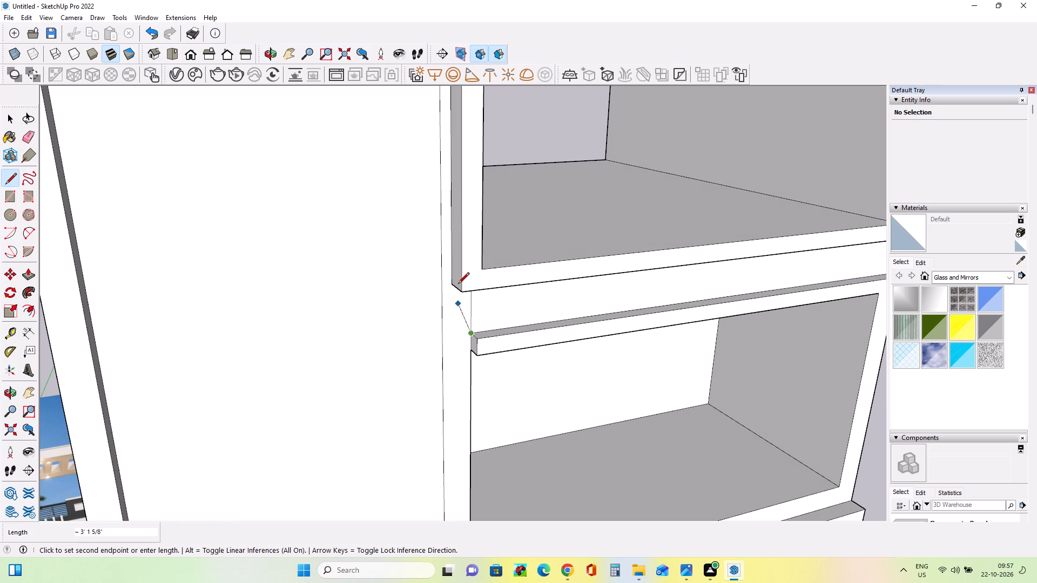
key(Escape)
Draw a line about 19' down from the upper frame's tower-side bottom corner, then across to the lower frame's bottom corner.
middle_drag(456, 322, 455, 221)
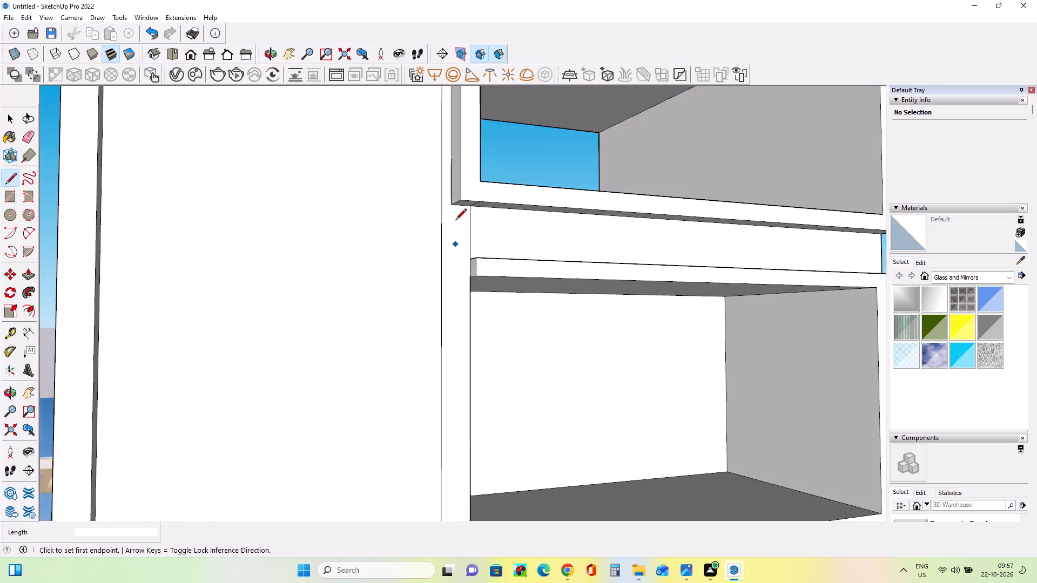
scroll(455, 221, down, 4)
click(452, 210)
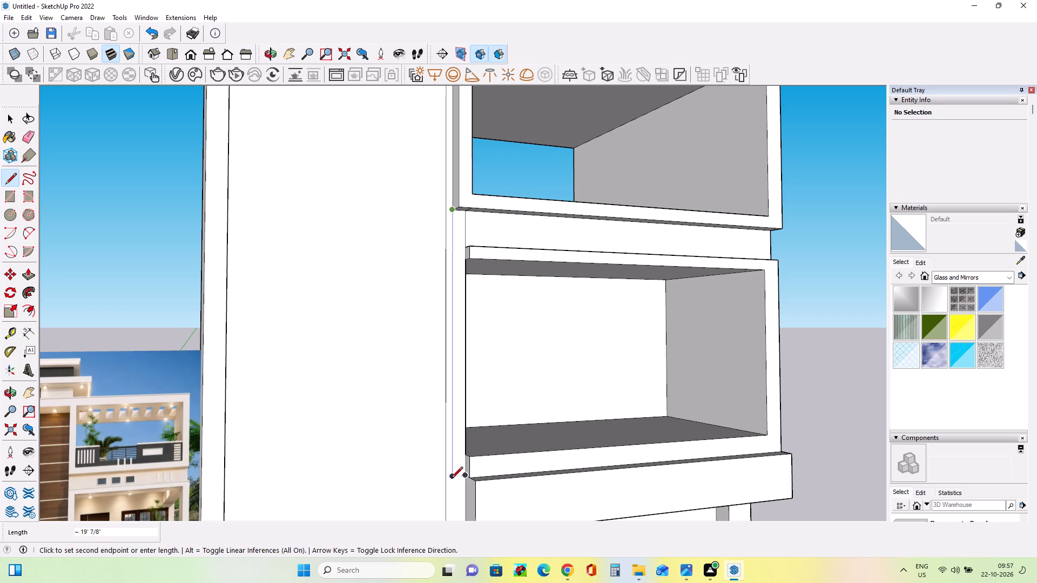
click(452, 479)
click(466, 479)
middle_drag(481, 499, 476, 525)
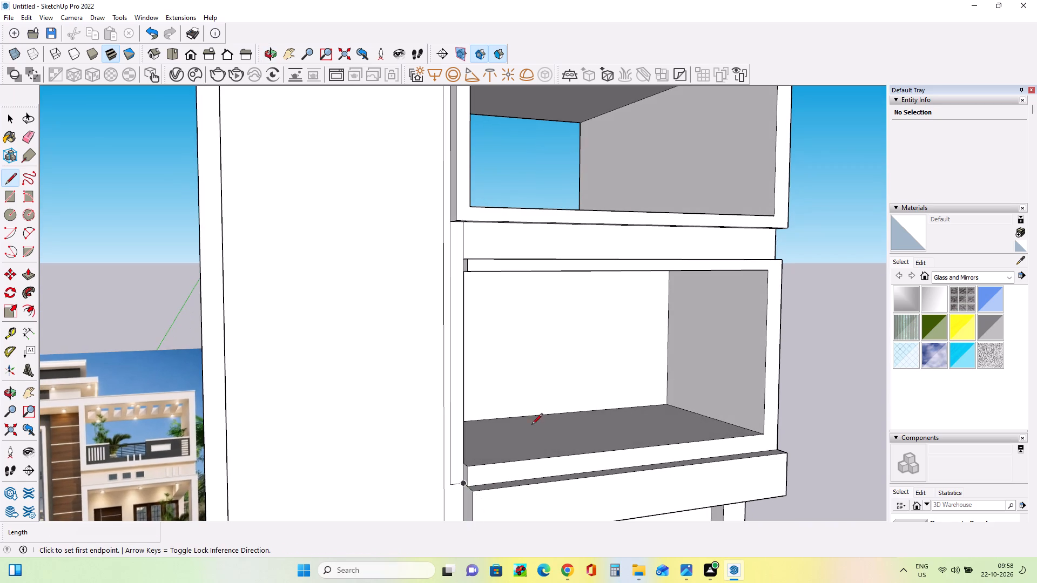
middle_drag(529, 343, 533, 354)
middle_drag(533, 354, 536, 363)
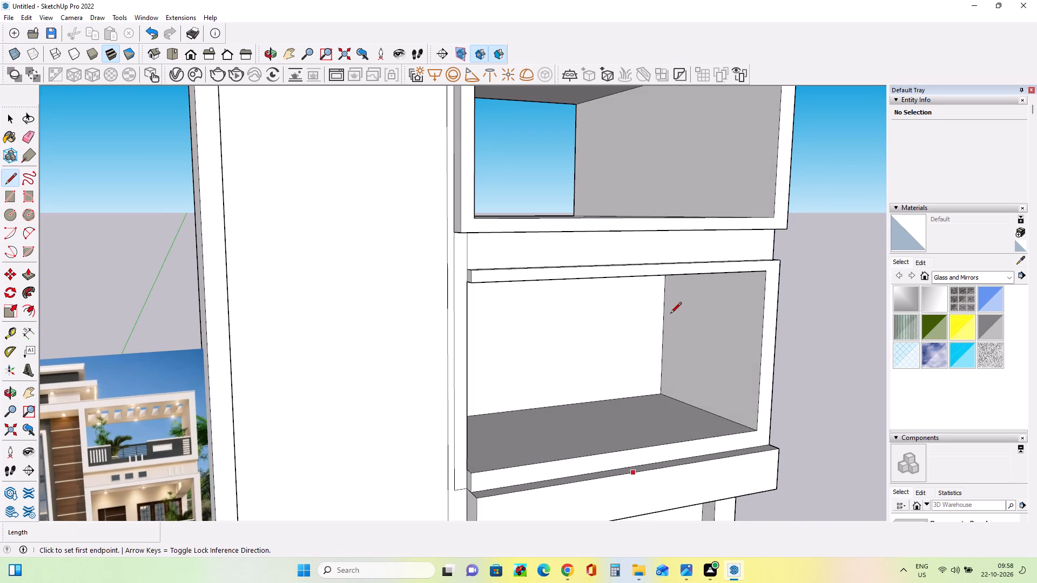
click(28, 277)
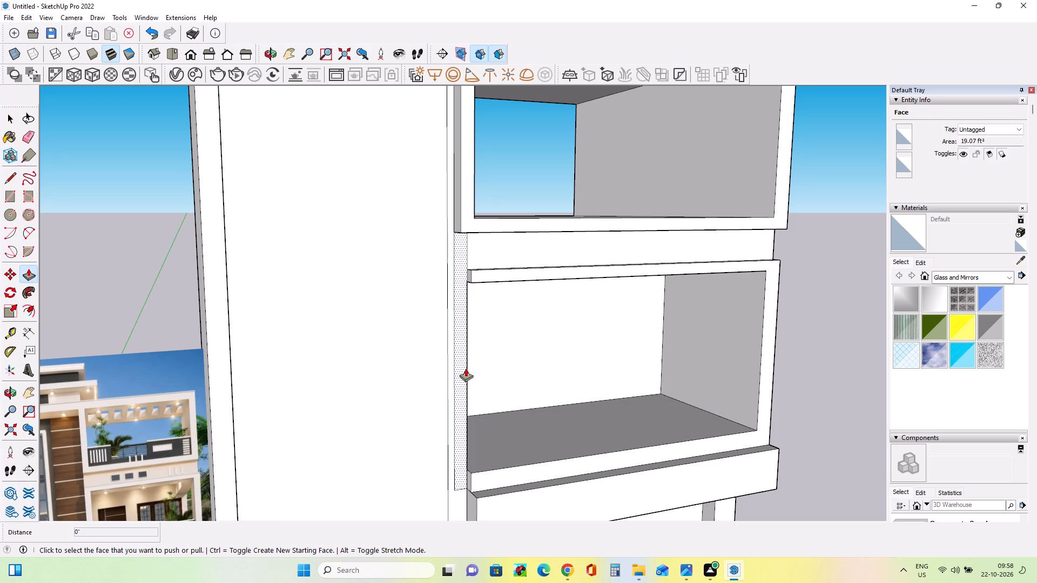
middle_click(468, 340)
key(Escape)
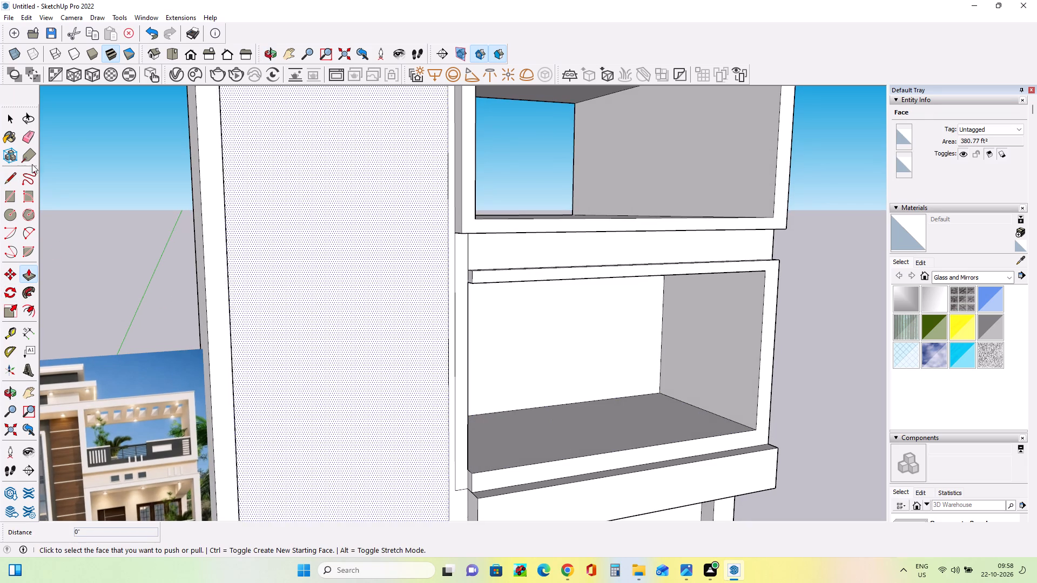
Draw a 1' horizontal line across the narrow strip, level with the lower terrace frame's top edge.
click(11, 177)
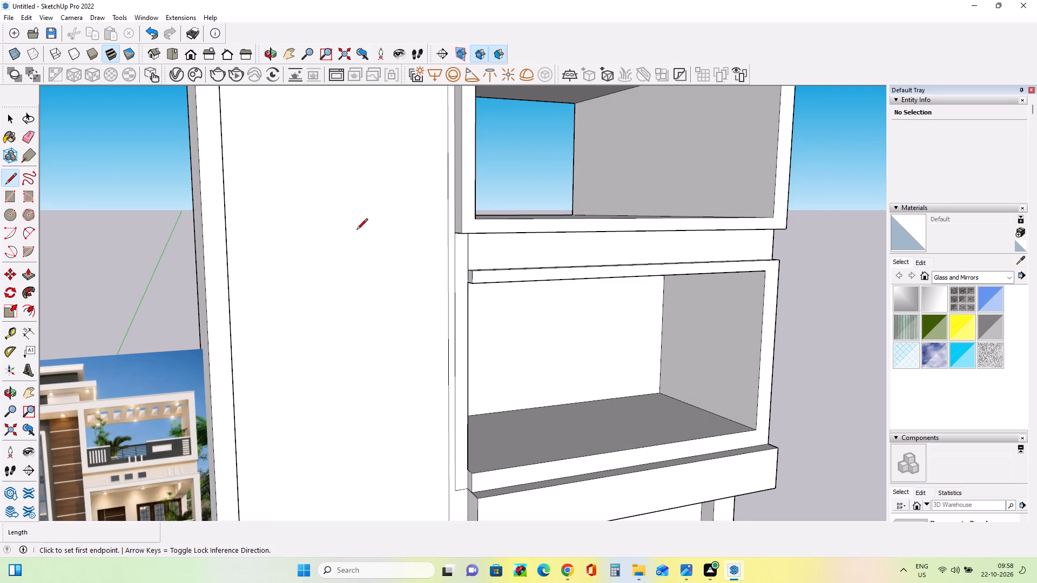
scroll(463, 267, up, 6)
middle_drag(484, 272, 494, 275)
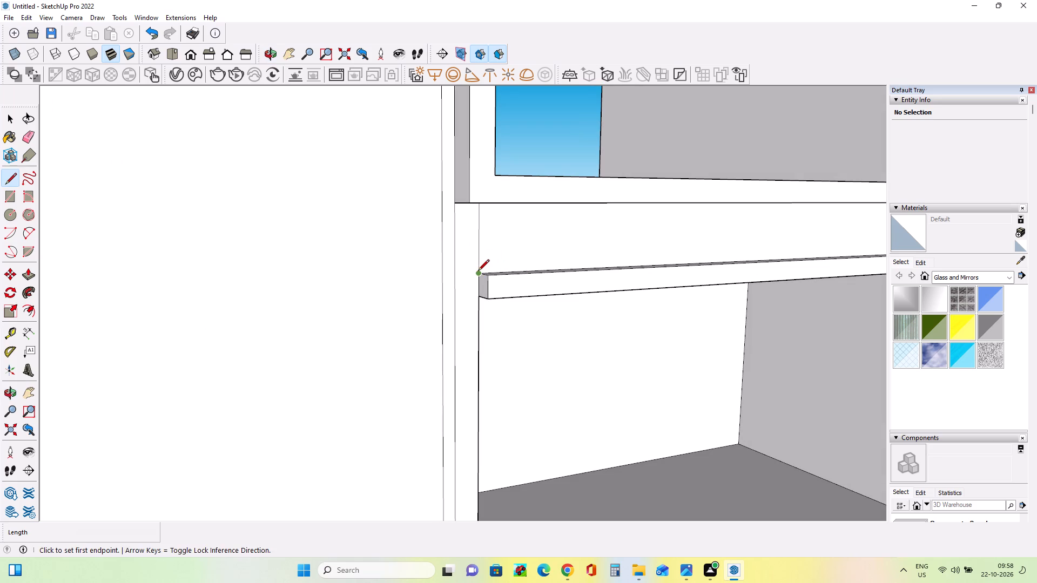
click(478, 272)
click(460, 275)
Pull the narrow strip beside the lower terrace outward 9 5/8", flush with the lower frame.
scroll(437, 296, down, 7)
middle_drag(440, 310, 443, 321)
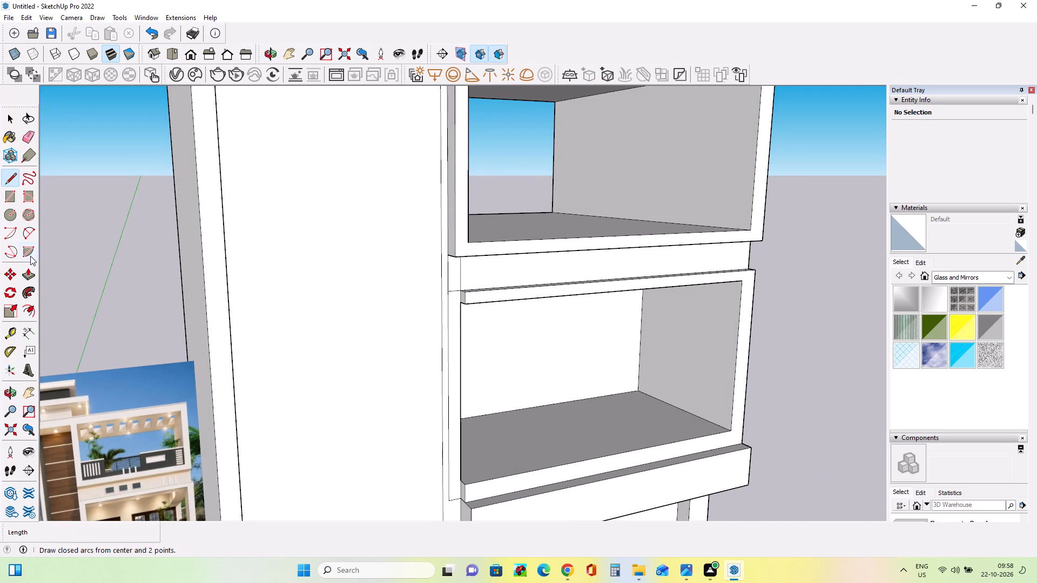
click(36, 271)
click(456, 405)
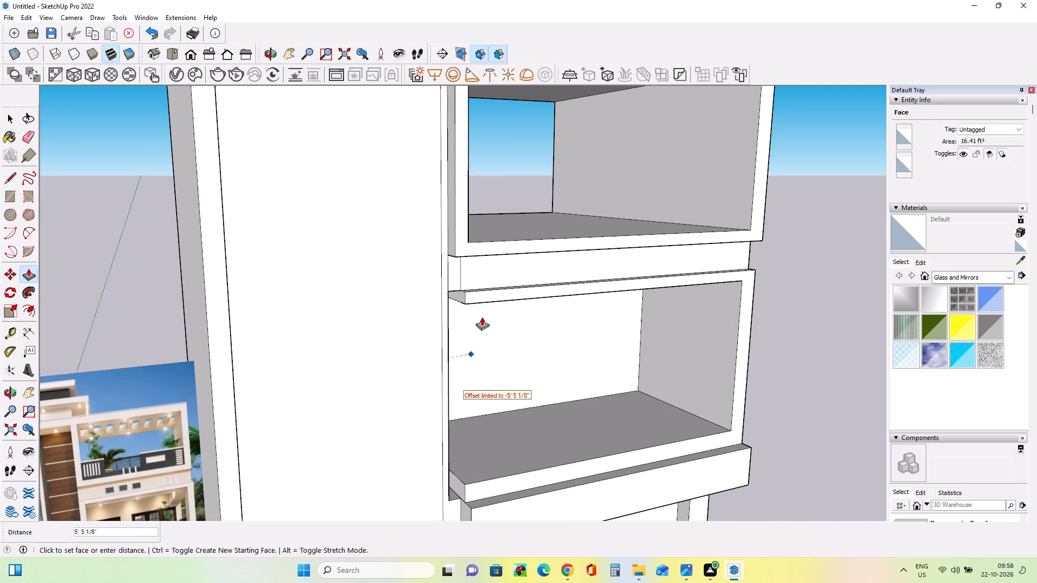
click(479, 289)
Erase the leftover vertical edges on the band between the terrace frames and at the lower frame's tower-side top and bottom corners.
middle_drag(474, 366, 561, 387)
scroll(501, 281, up, 3)
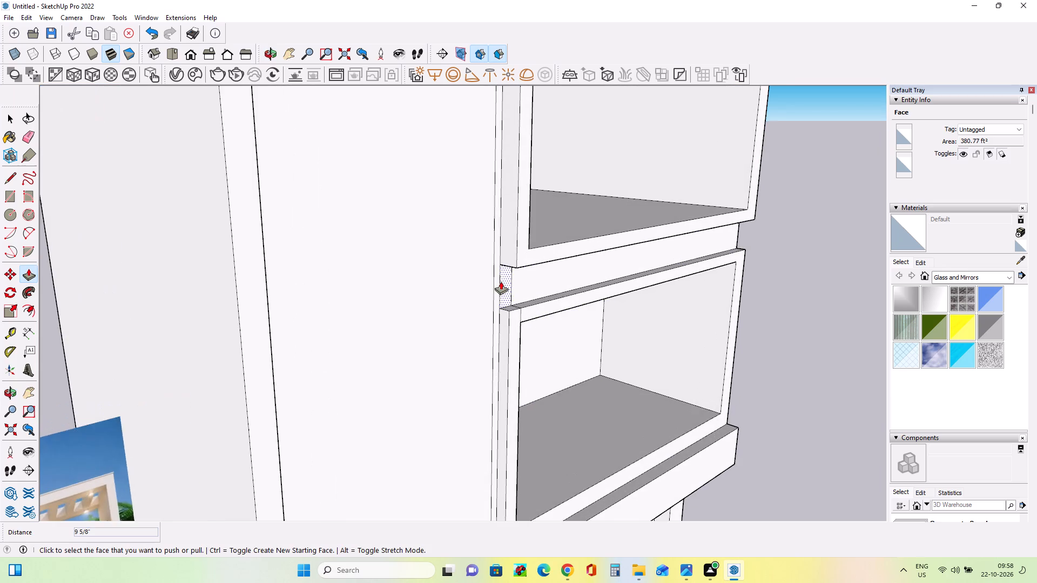
middle_drag(514, 343, 444, 343)
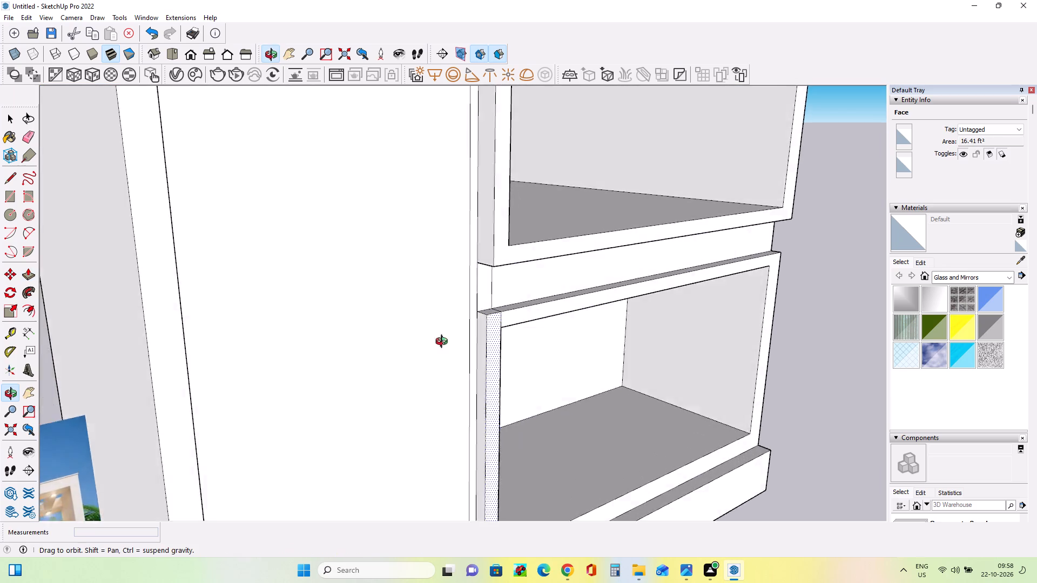
middle_drag(444, 343, 336, 324)
scroll(391, 293, up, 1)
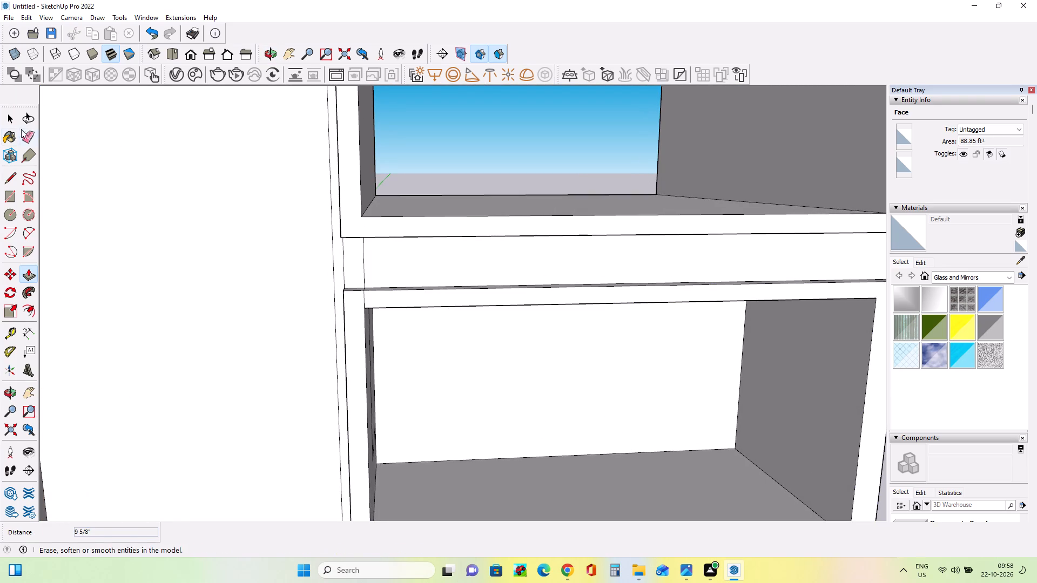
click(27, 139)
drag(361, 268, 368, 269)
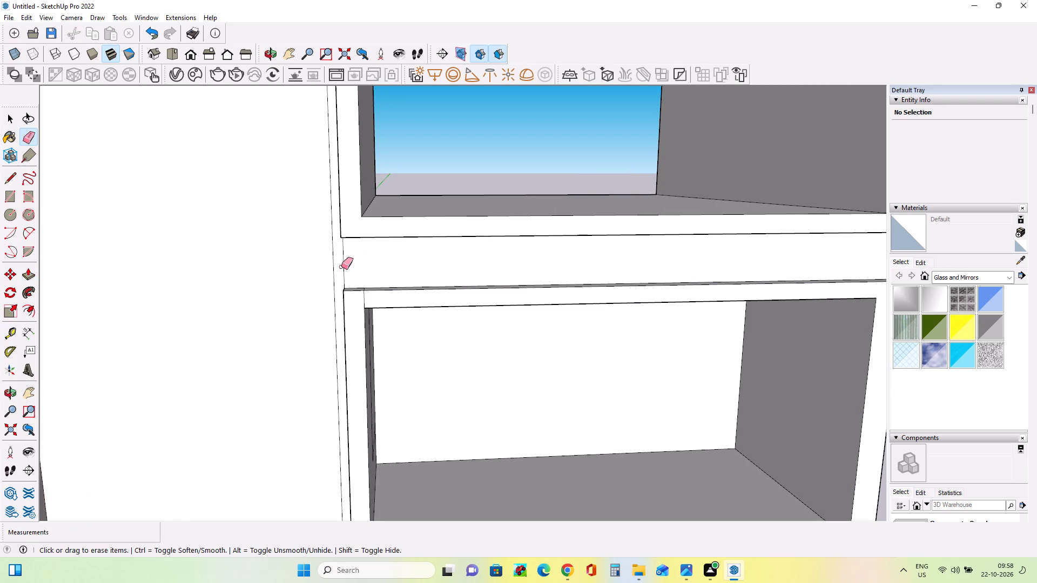
click(342, 267)
click(362, 295)
scroll(367, 291, down, 7)
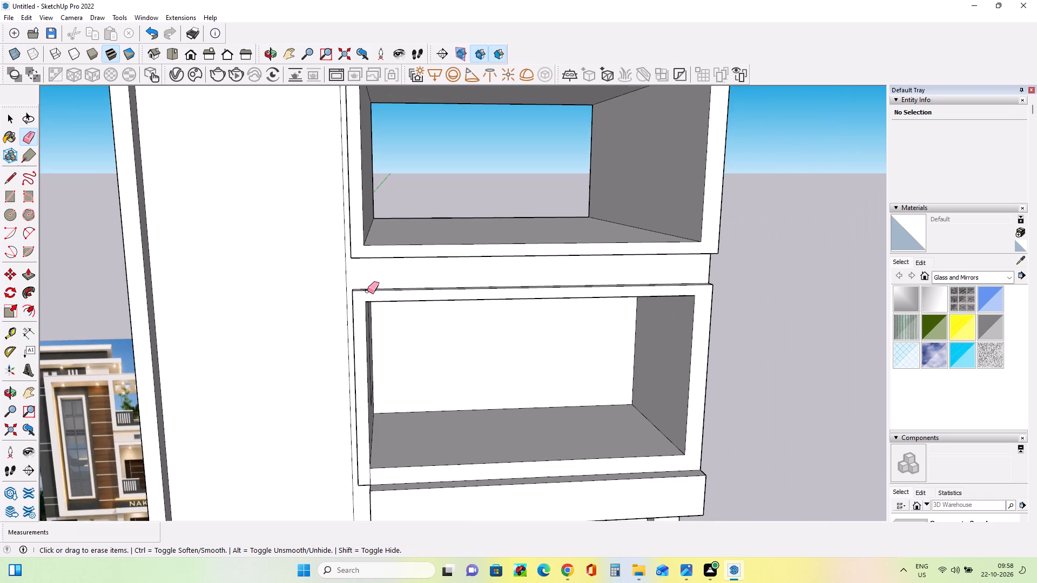
middle_drag(367, 291, 416, 235)
scroll(368, 290, down, 1)
scroll(376, 430, up, 7)
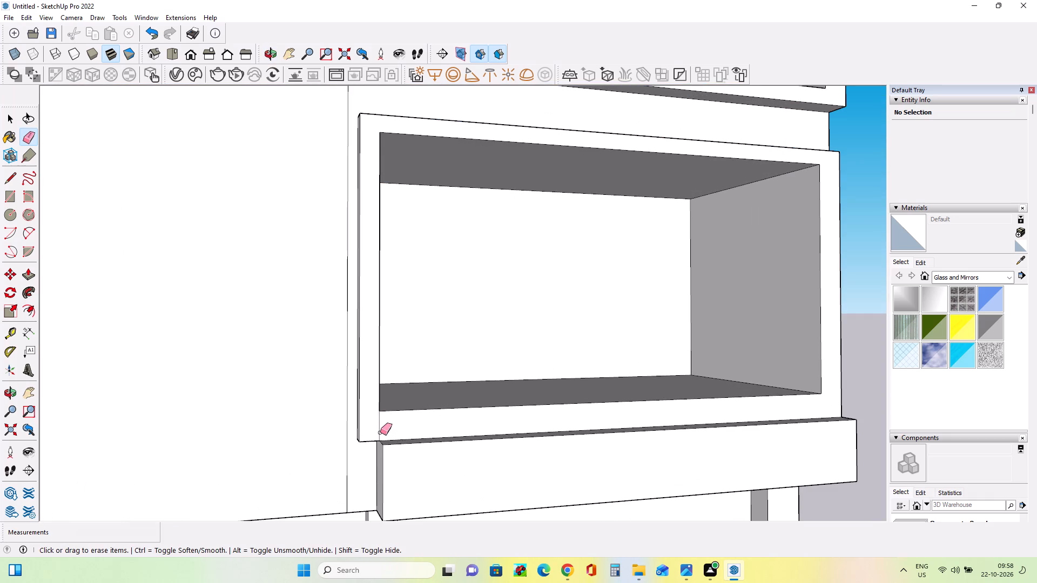
drag(380, 430, 388, 430)
scroll(390, 425, down, 10)
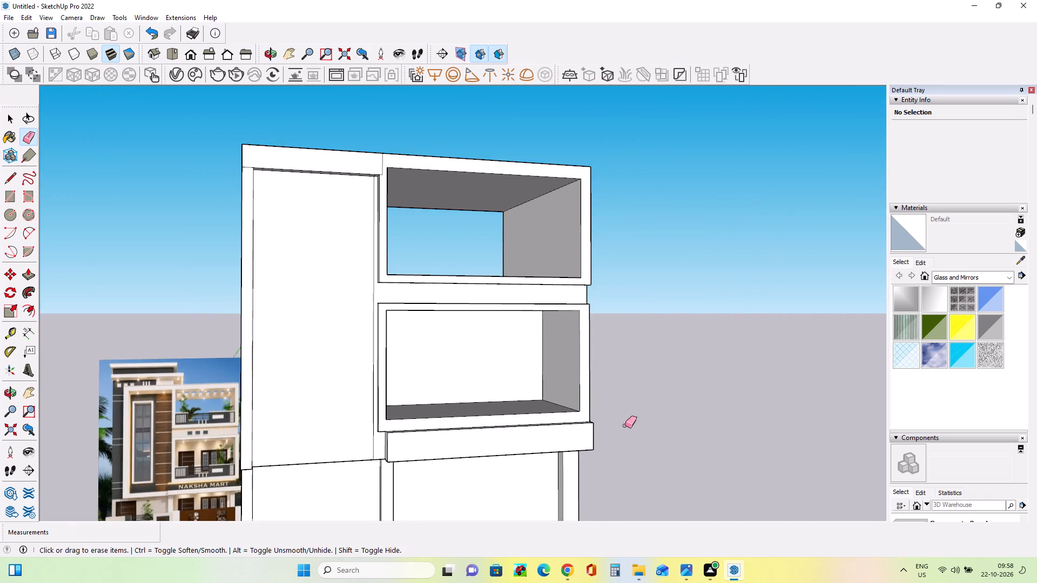
Extend the tower-side end of the projecting band beneath the lower terrace 1' toward the tower.
middle_drag(622, 433, 565, 472)
scroll(565, 472, down, 2)
middle_drag(469, 463, 502, 409)
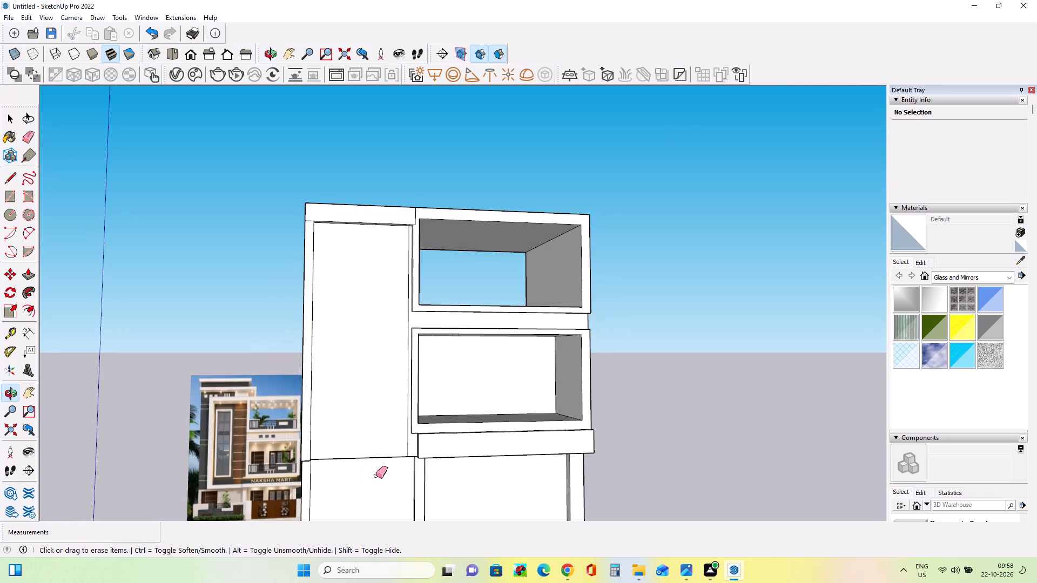
scroll(366, 477, up, 3)
scroll(190, 509, up, 6)
middle_drag(196, 507, 235, 501)
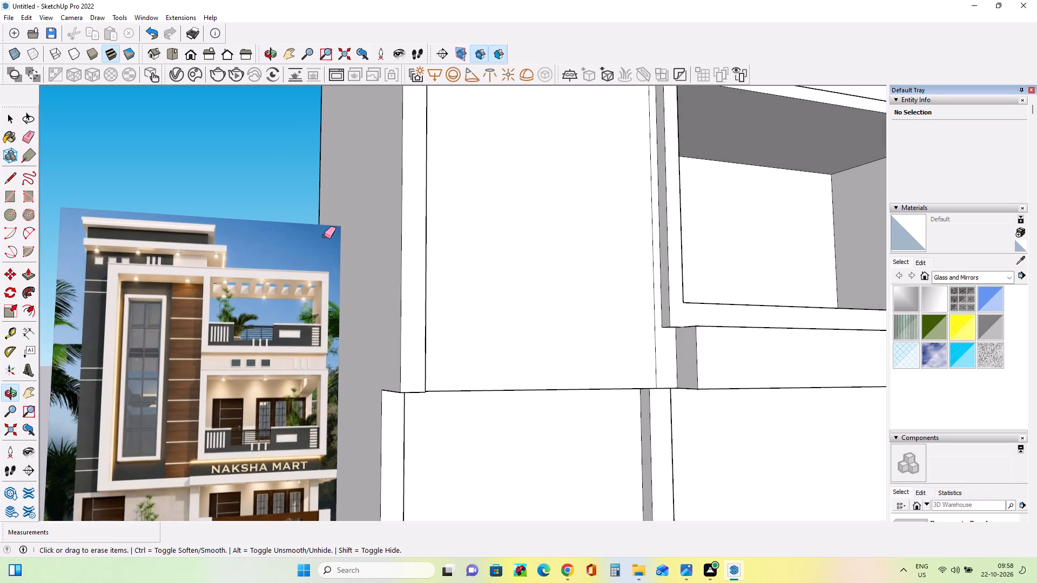
click(32, 269)
click(683, 362)
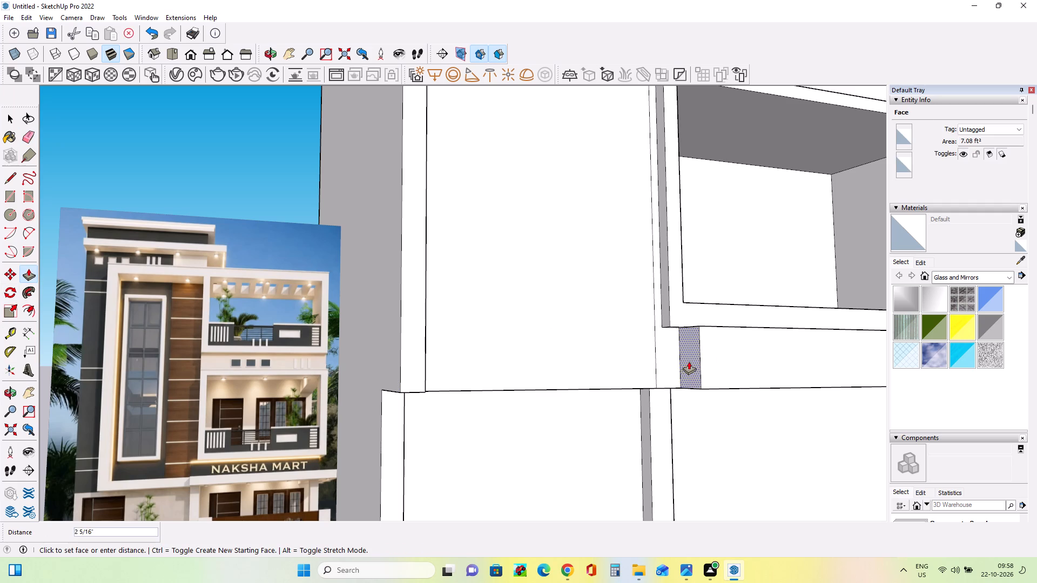
click(658, 362)
Examine the overall building massing from several angles and compare it with the facade reference image.
middle_drag(632, 398, 446, 425)
scroll(420, 426, down, 2)
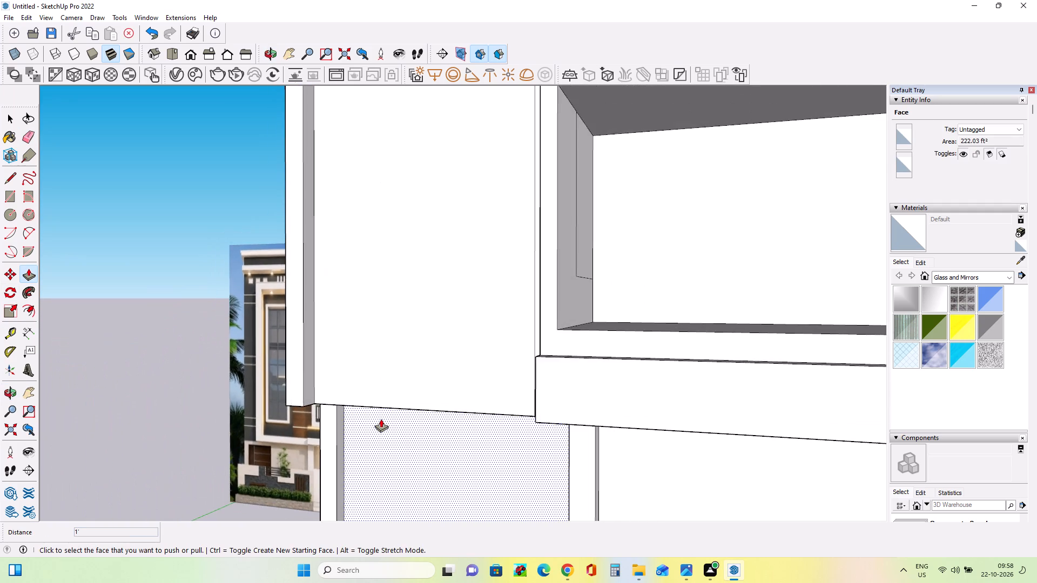
scroll(381, 419, down, 9)
middle_drag(647, 416, 762, 405)
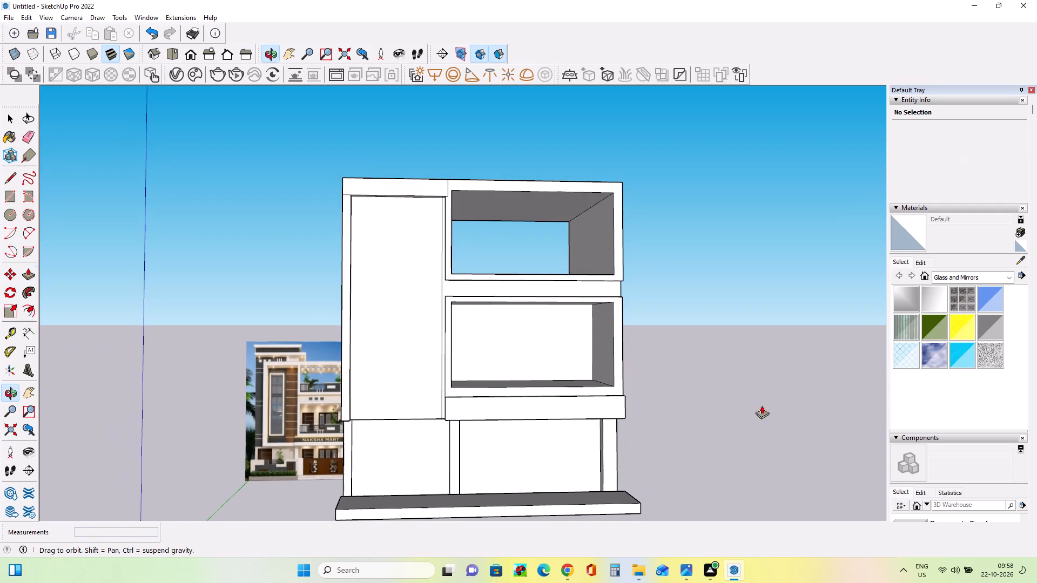
scroll(387, 381, up, 3)
middle_drag(393, 385, 414, 405)
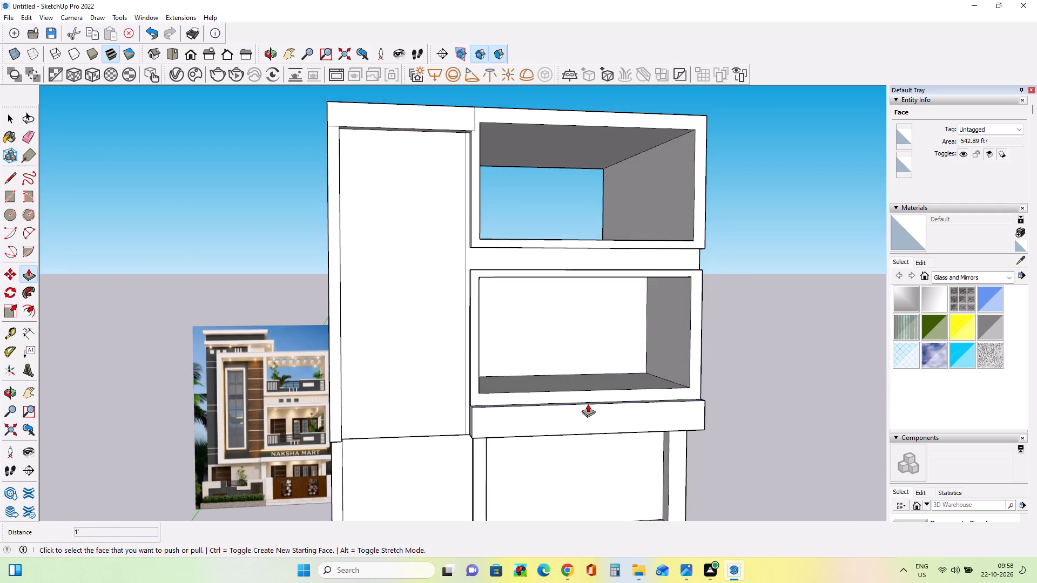
middle_drag(588, 404, 580, 437)
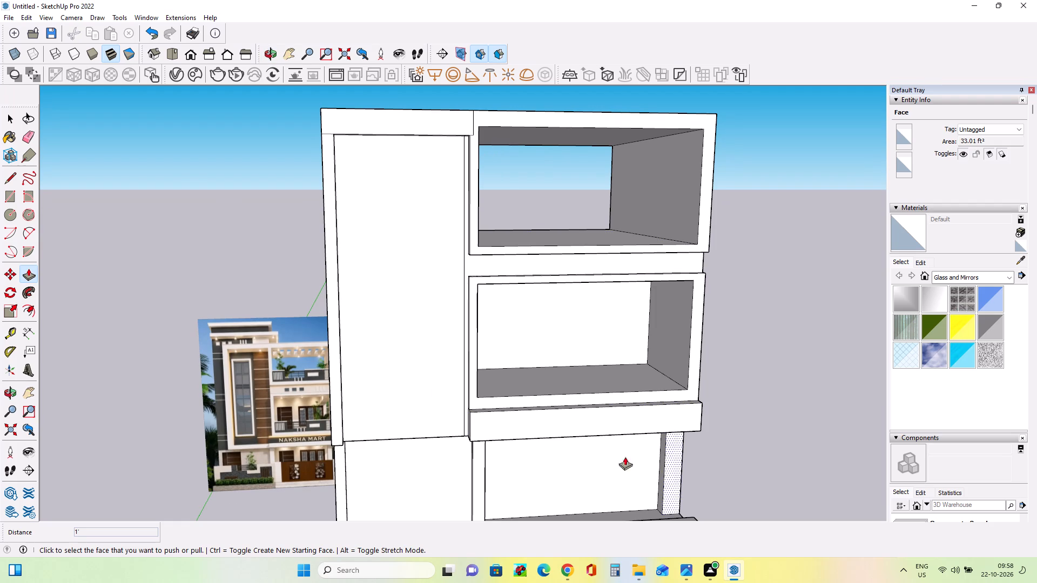
middle_drag(610, 140, 636, 120)
scroll(353, 221, up, 3)
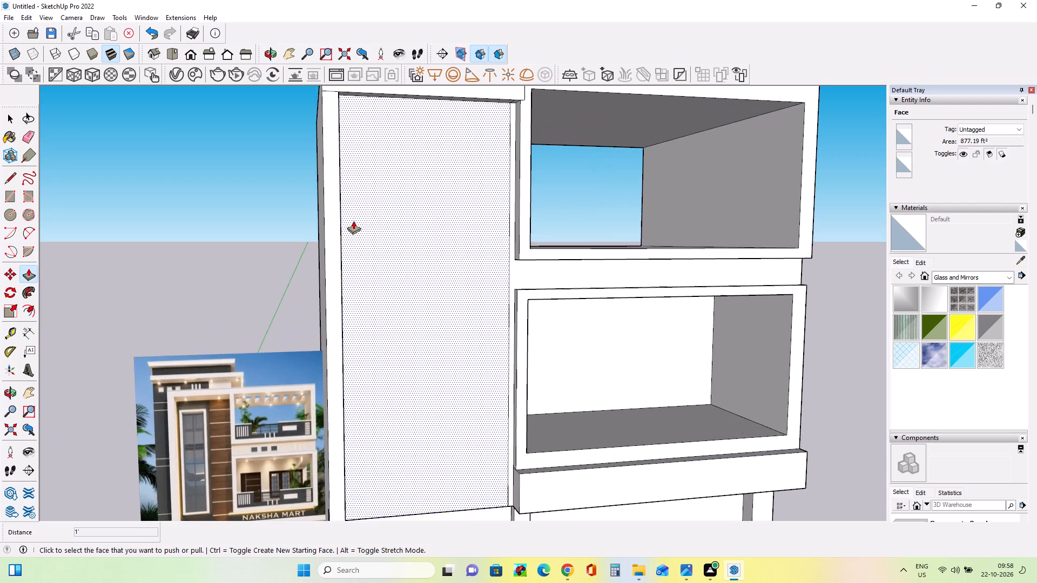
middle_drag(355, 227, 268, 276)
middle_drag(341, 250, 387, 214)
scroll(387, 214, down, 1)
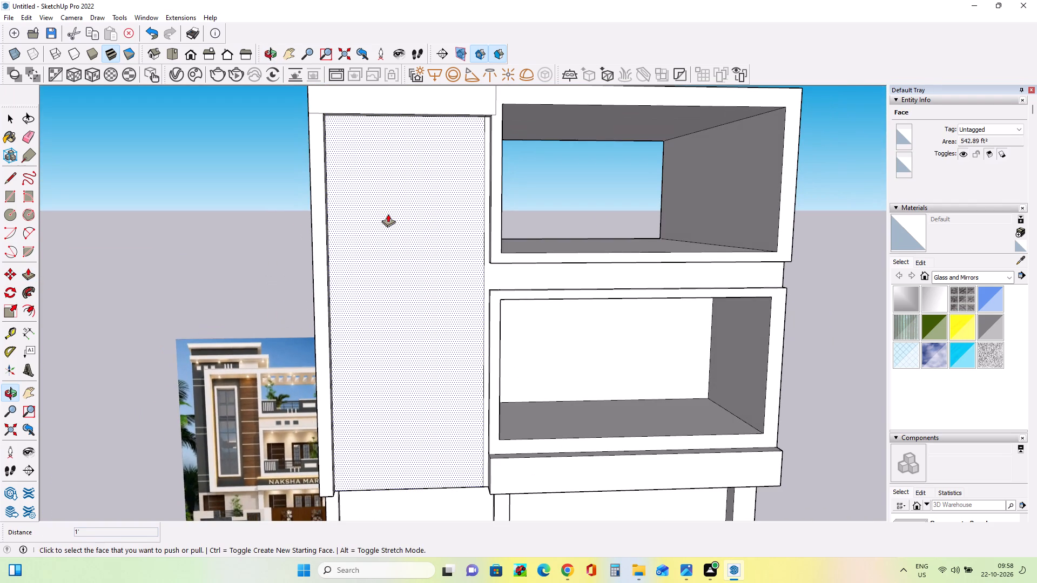
middle_drag(407, 236, 422, 244)
scroll(422, 244, down, 2)
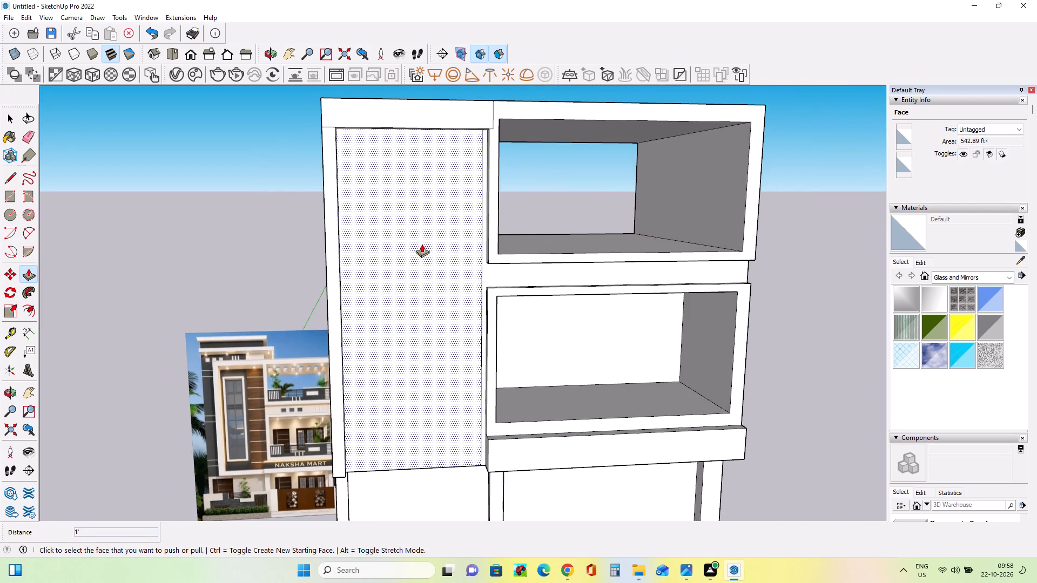
scroll(422, 244, down, 6)
scroll(617, 195, up, 4)
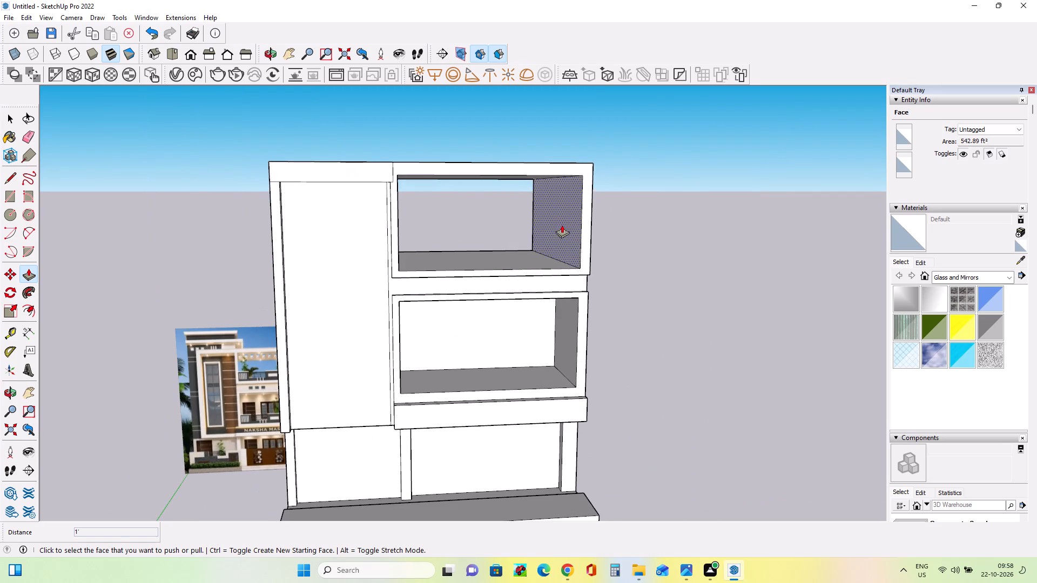
middle_drag(561, 225, 555, 225)
scroll(555, 225, down, 2)
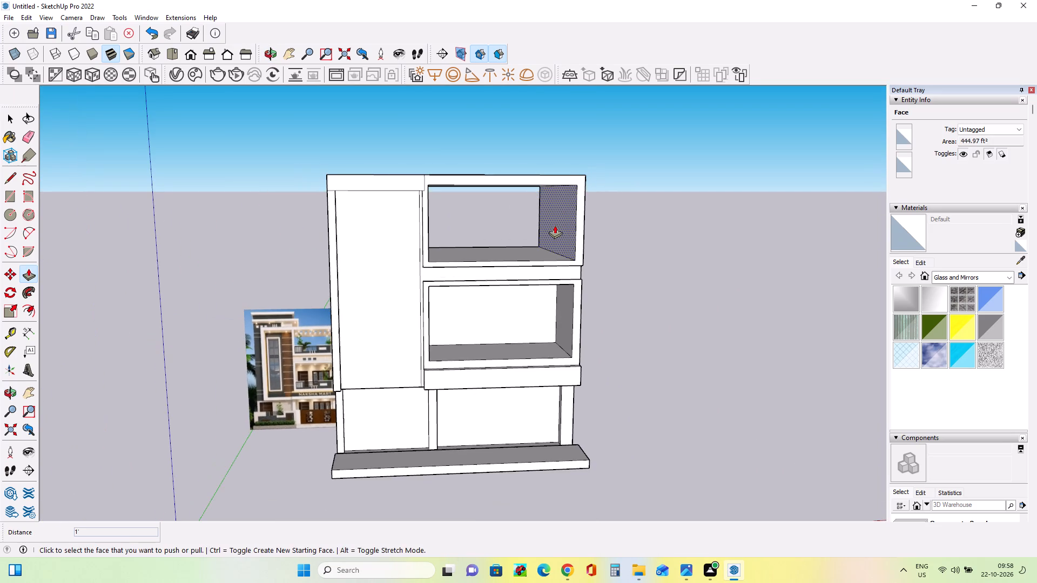
middle_drag(553, 234, 563, 246)
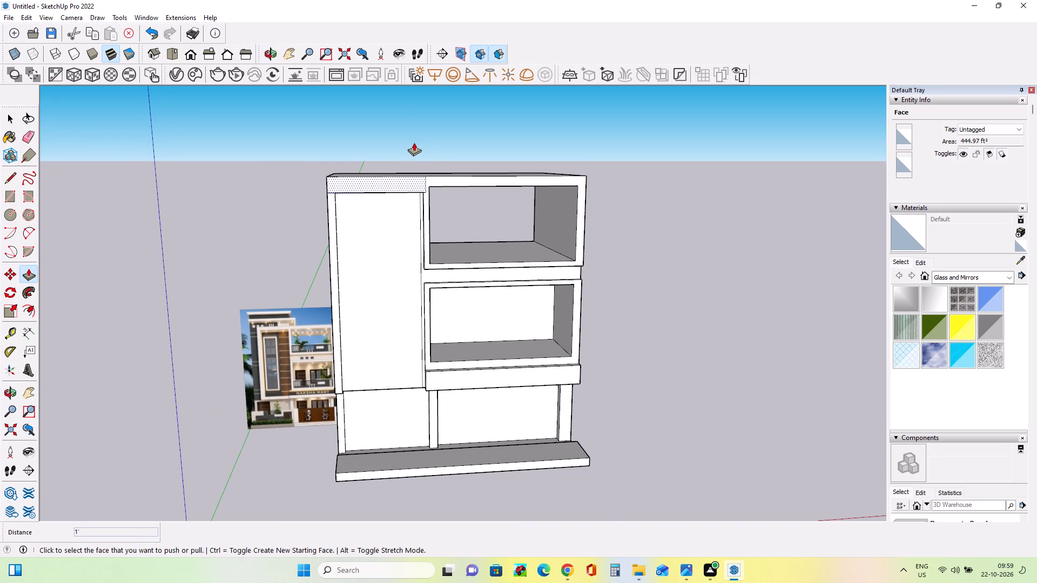
scroll(422, 148, up, 2)
middle_drag(240, 348, 275, 325)
scroll(180, 401, up, 3)
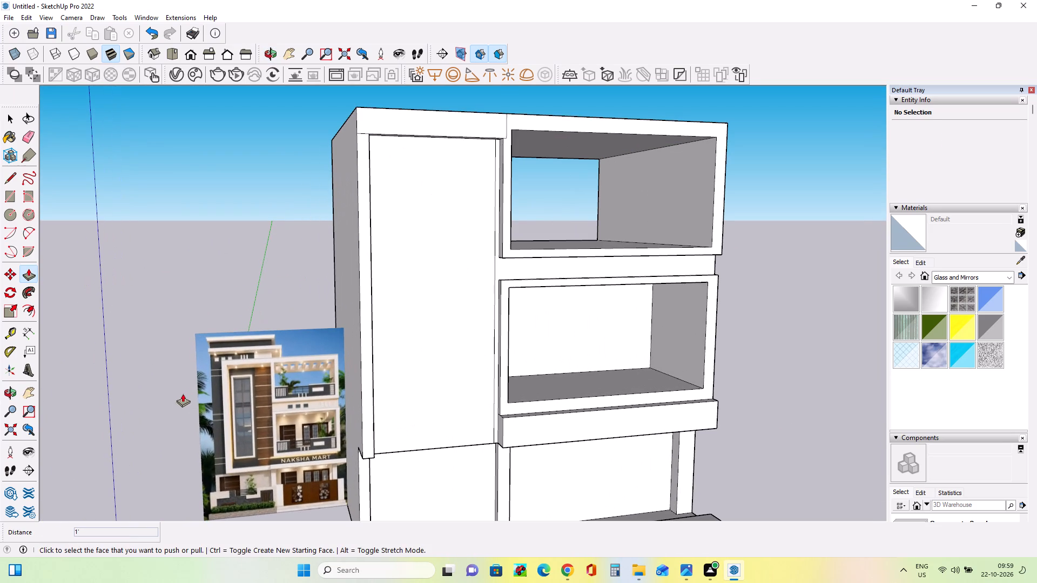
scroll(188, 384, down, 7)
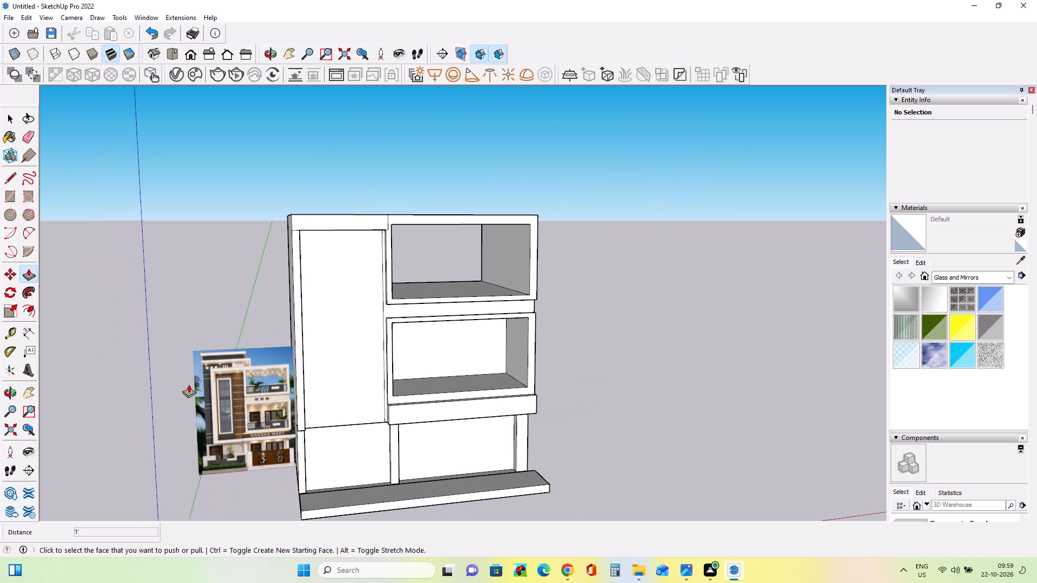
middle_drag(241, 373, 250, 380)
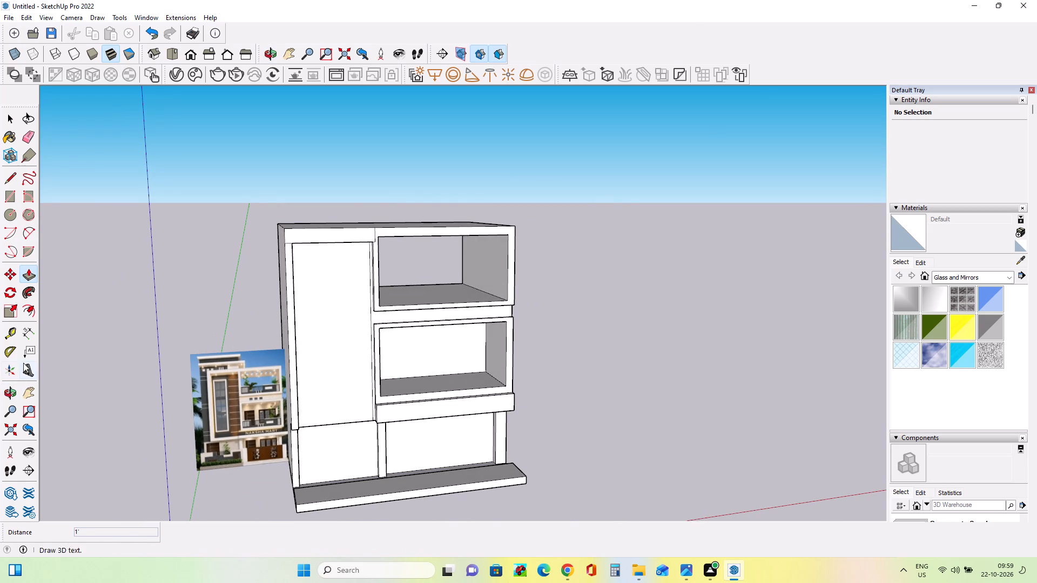
Move the Naksha Mart reference image from beside the tower across to the terrace side of the building, near its base.
click(15, 279)
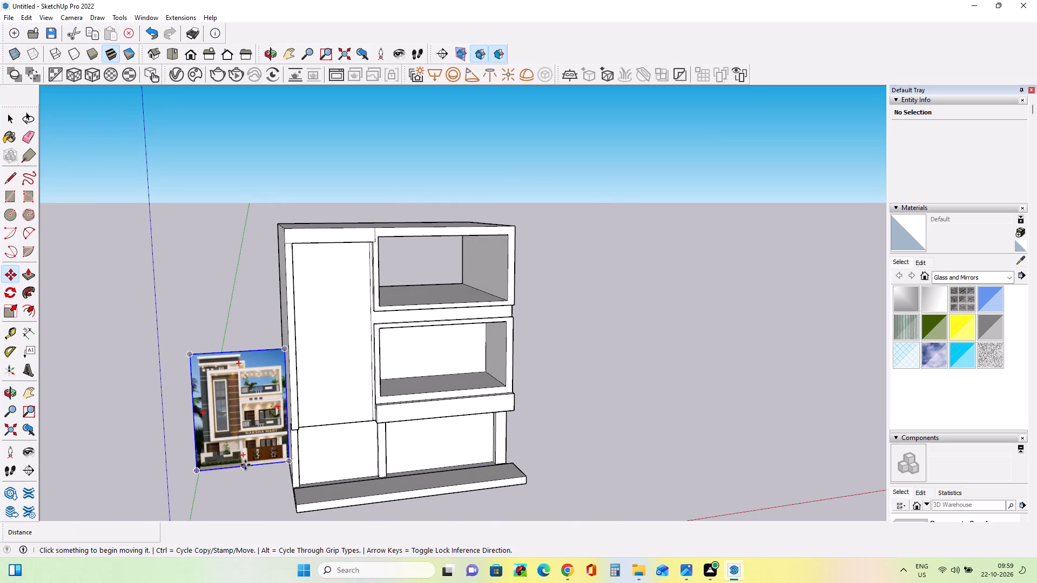
click(245, 465)
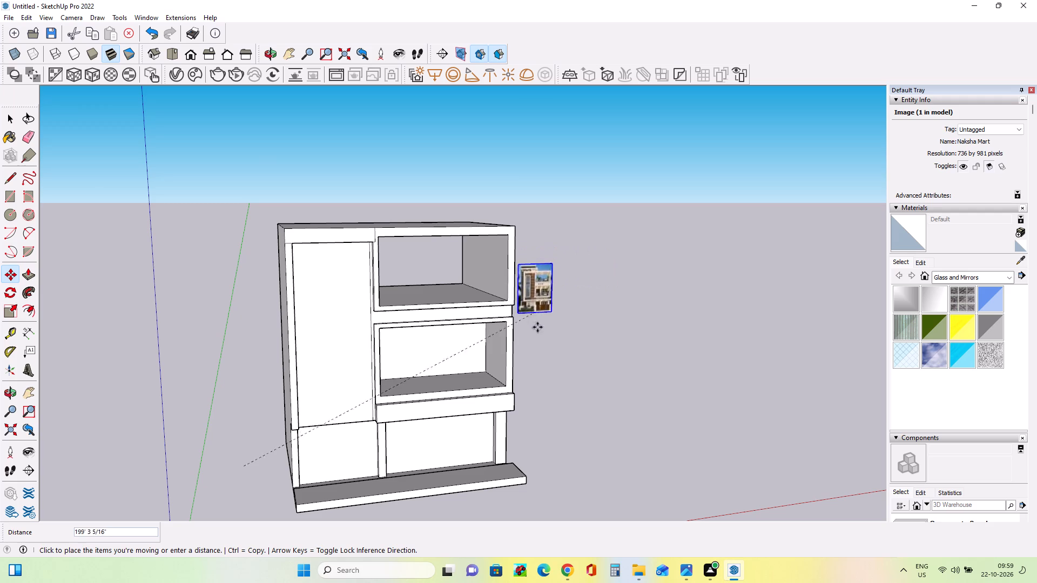
click(551, 406)
middle_drag(669, 412, 648, 406)
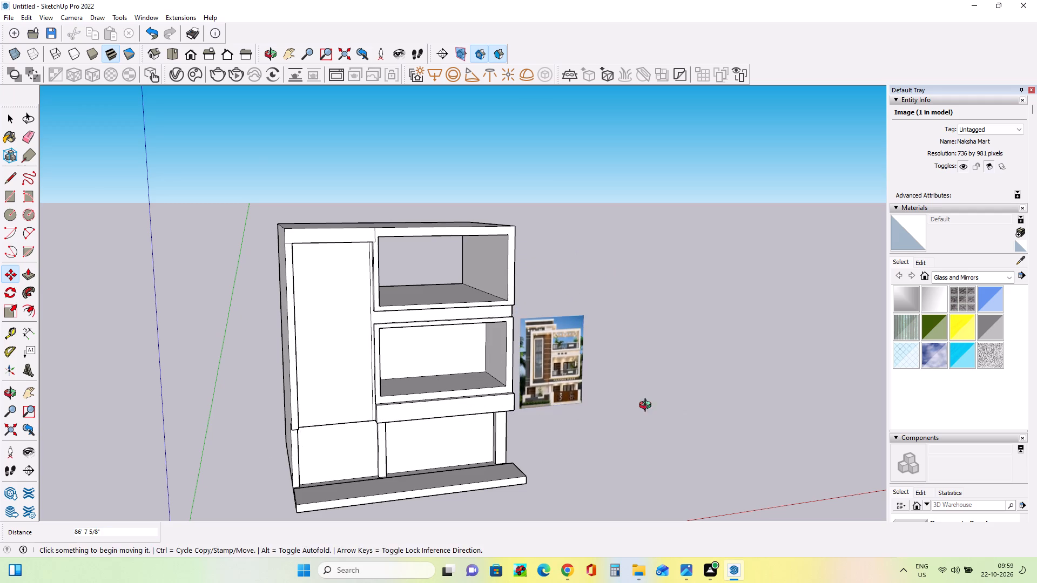
middle_drag(648, 406, 609, 387)
drag(581, 412, 579, 426)
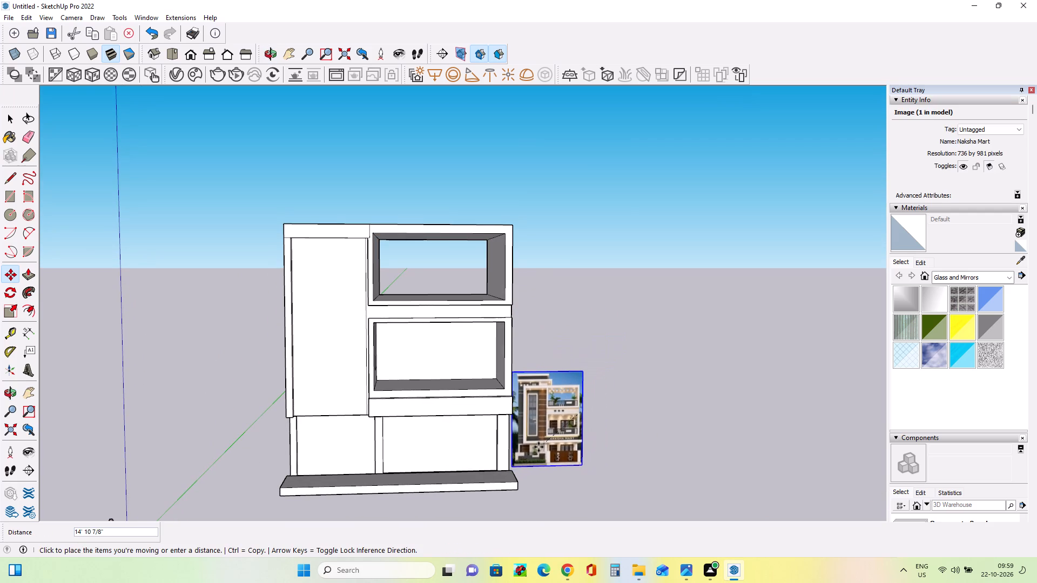
click(538, 448)
Scale the reference image up uniformly from its upper outer corner to roughly the building's height.
middle_drag(579, 446, 594, 470)
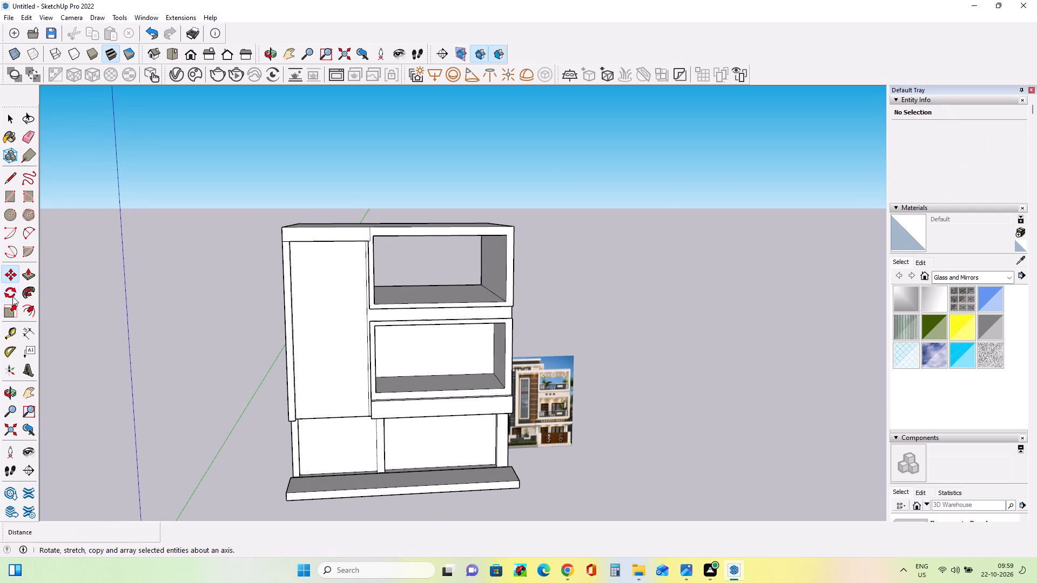
click(7, 308)
click(564, 361)
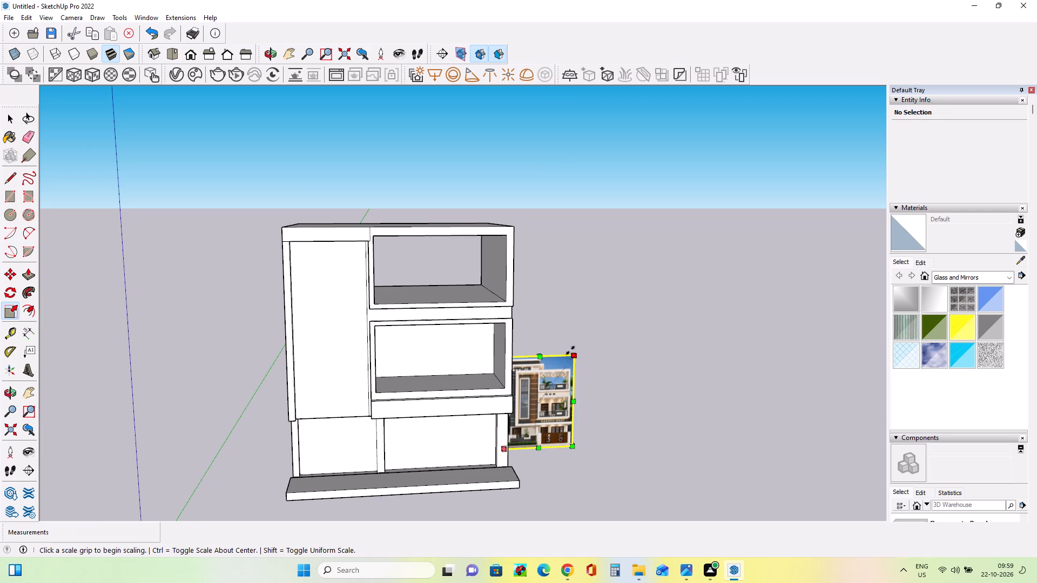
drag(571, 349, 596, 193)
drag(571, 355, 575, 338)
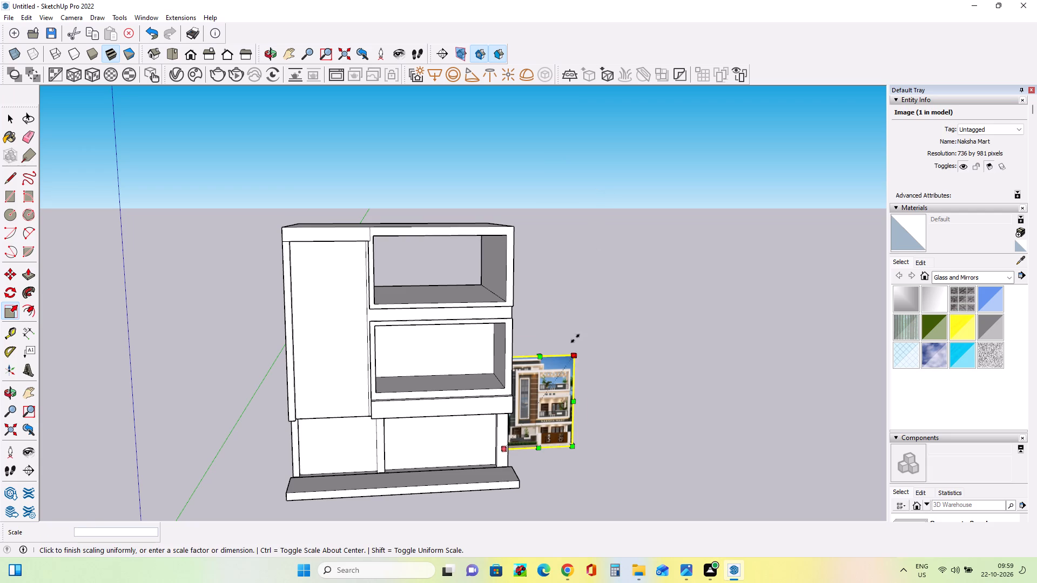
drag(575, 338, 614, 188)
middle_drag(536, 330, 472, 324)
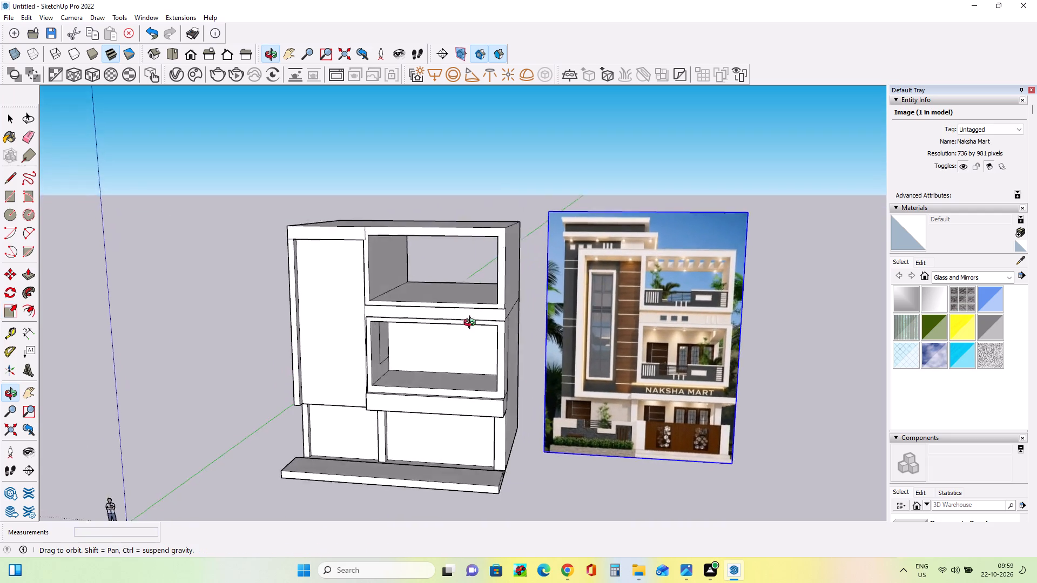
middle_drag(472, 324, 515, 309)
Reposition the enlarged reference image beside the terrace side, bringing it about 22' 8" forward near the building's front.
click(10, 267)
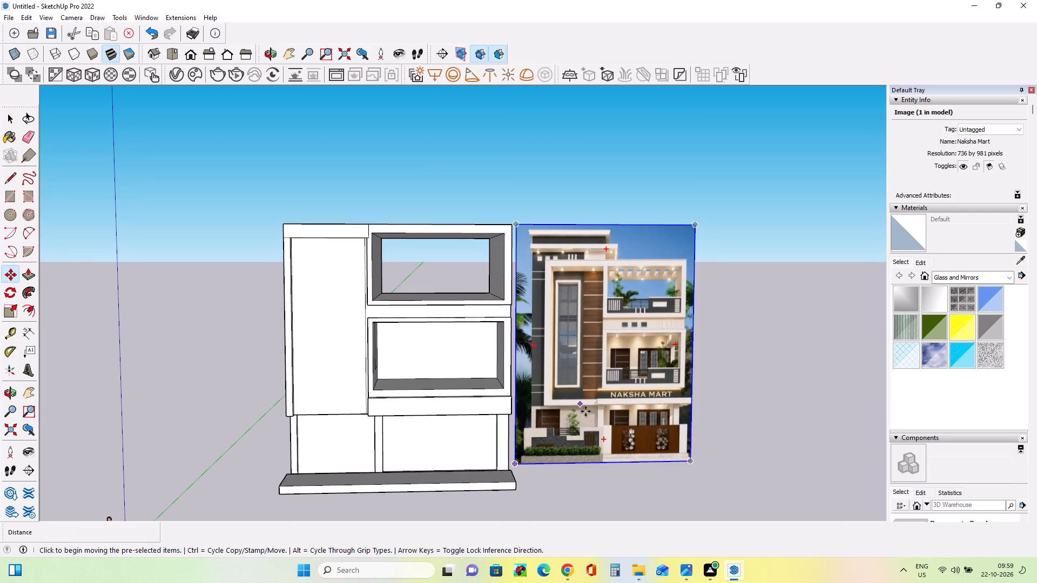
drag(585, 411, 578, 447)
scroll(537, 376, down, 3)
middle_drag(526, 395, 555, 413)
middle_drag(432, 416, 390, 415)
scroll(352, 418, up, 3)
middle_drag(357, 427, 390, 452)
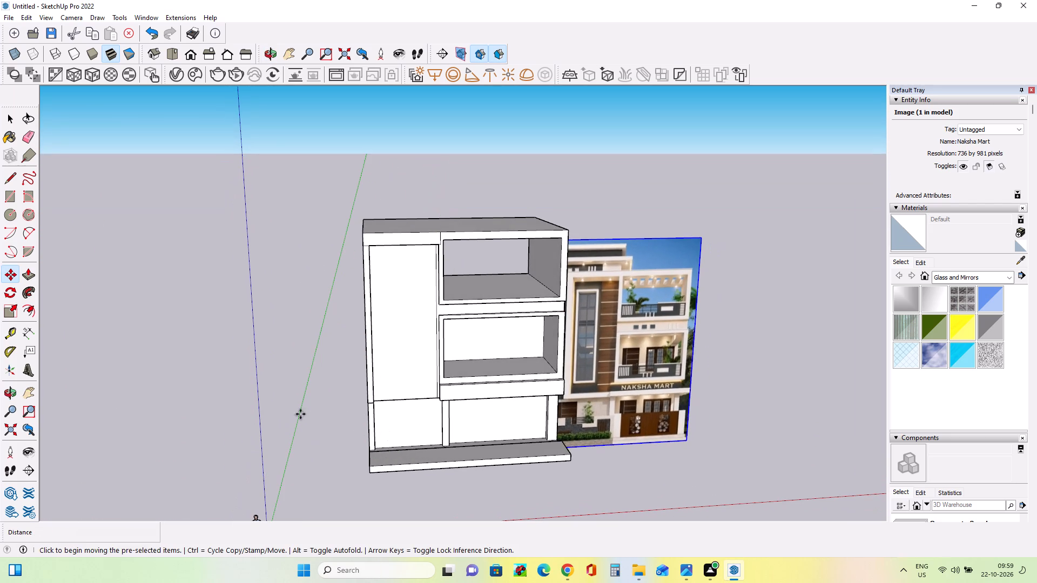
scroll(335, 421, up, 3)
middle_drag(342, 424, 309, 397)
scroll(305, 395, down, 5)
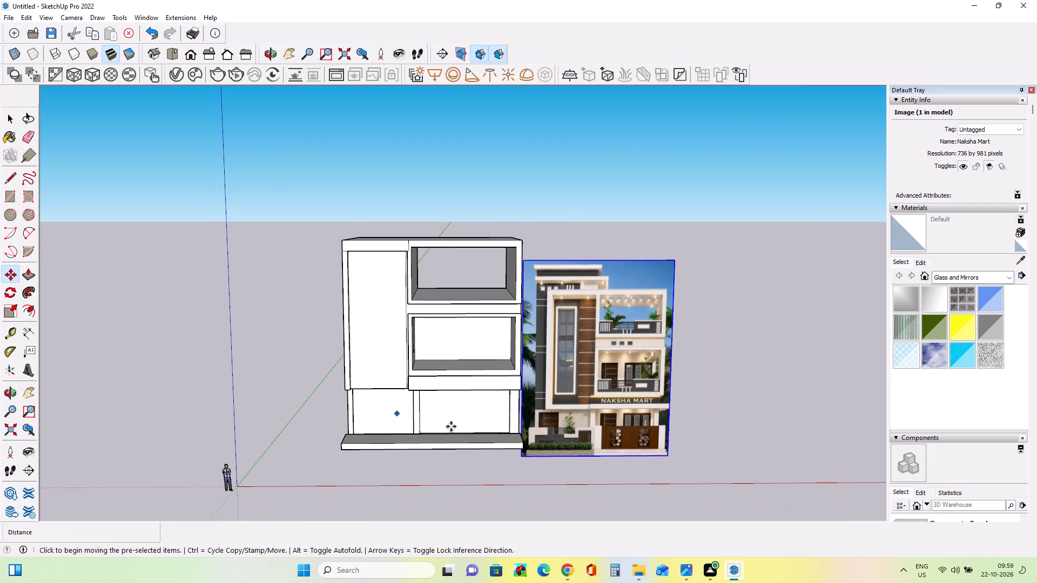
middle_drag(469, 440, 489, 470)
drag(556, 407, 568, 417)
drag(575, 433, 577, 456)
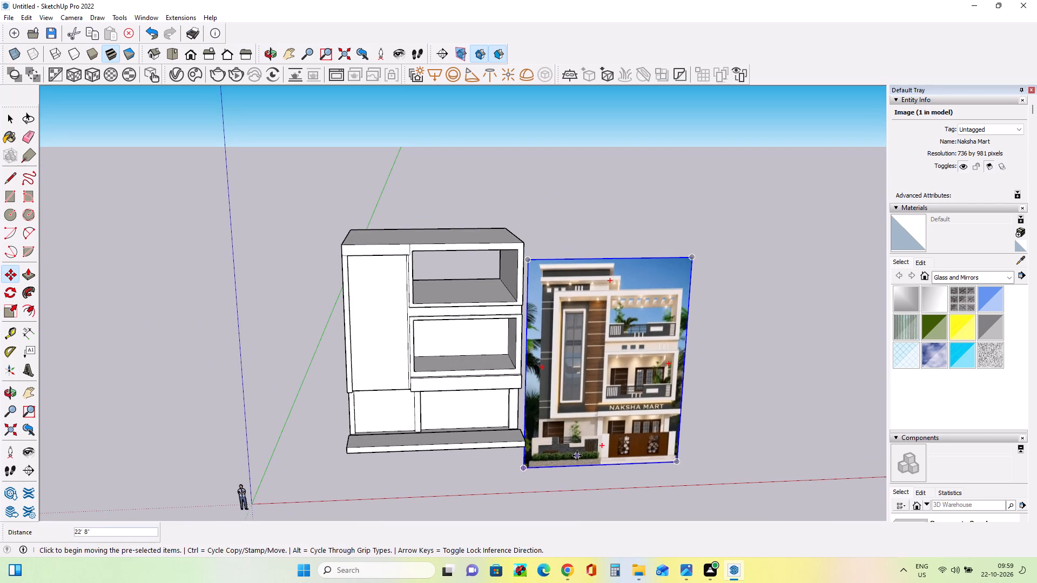
Move the Naksha Mart reference image about 1' farther away from the building's terrace side.
click(455, 466)
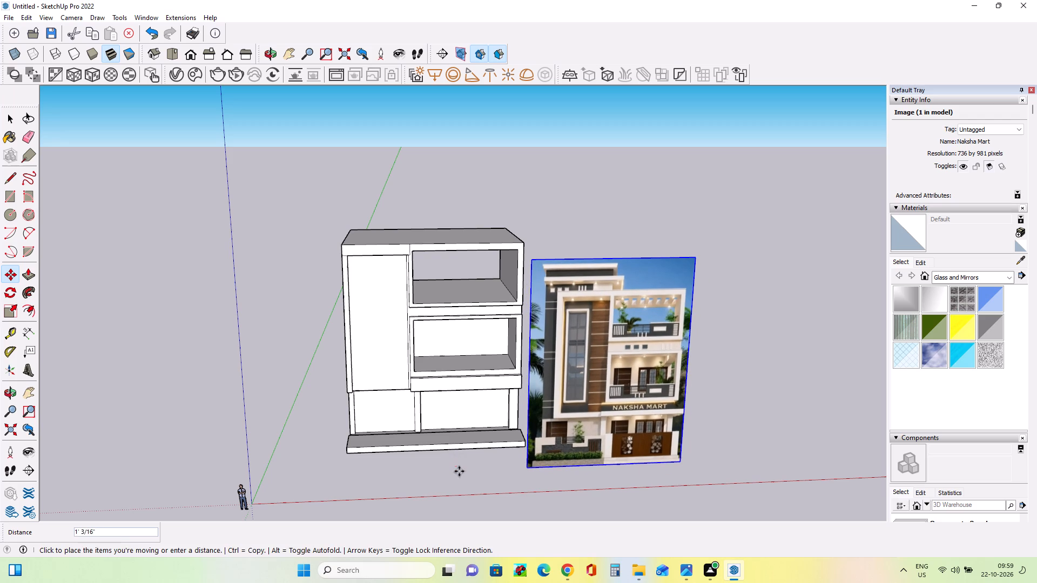
click(459, 471)
Examine the building from several angles and compare its tower side and base with the facade reference image.
middle_drag(413, 479, 446, 367)
scroll(402, 418, up, 3)
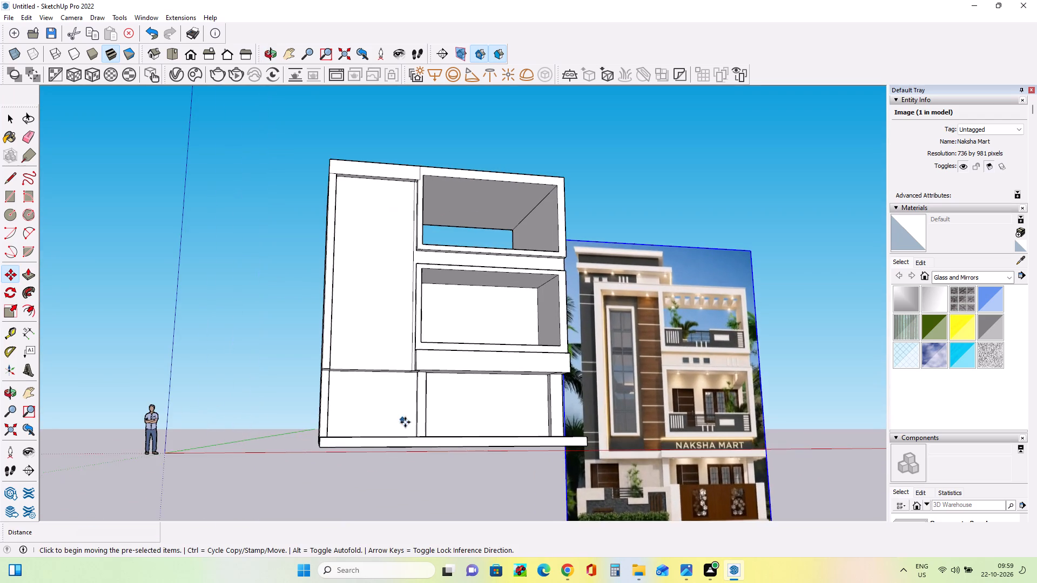
middle_drag(410, 430, 419, 446)
scroll(419, 446, down, 5)
middle_drag(425, 458, 379, 485)
scroll(425, 458, down, 1)
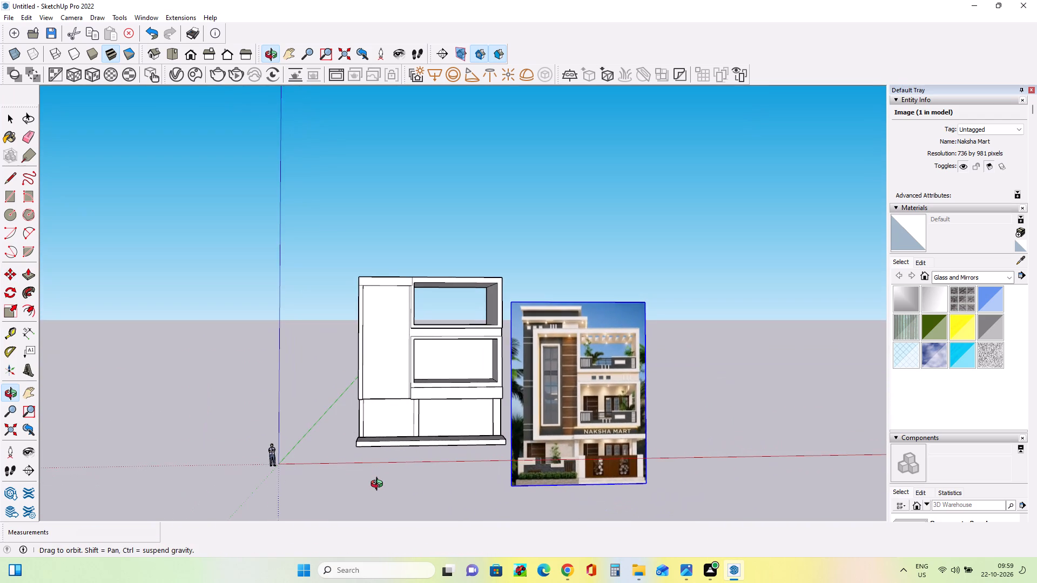
middle_drag(379, 485, 381, 495)
middle_drag(545, 503, 550, 511)
middle_drag(470, 228, 476, 260)
middle_drag(348, 248, 358, 290)
middle_drag(321, 421, 340, 415)
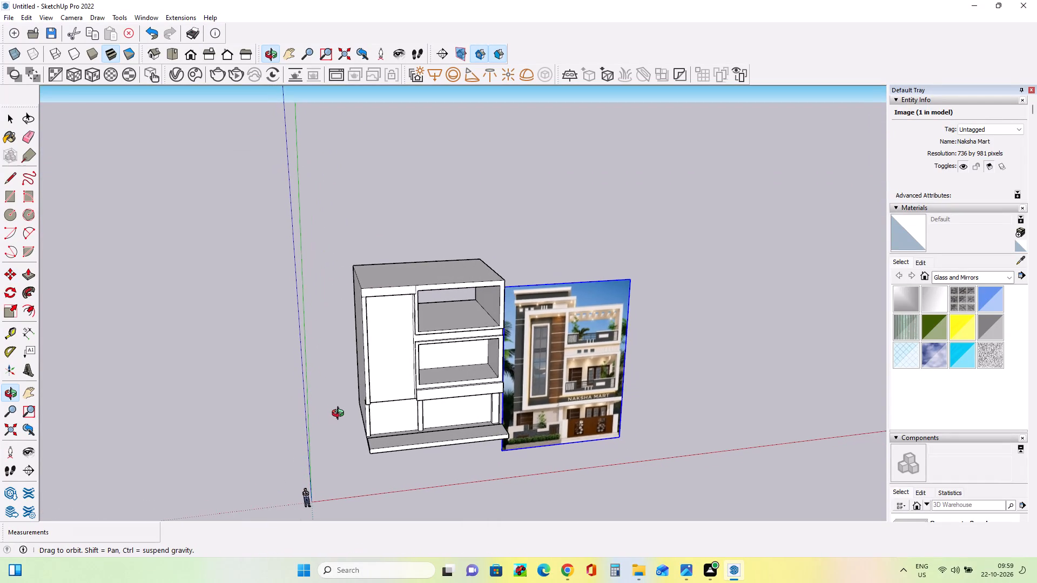
middle_drag(340, 415, 331, 416)
middle_drag(397, 437, 388, 406)
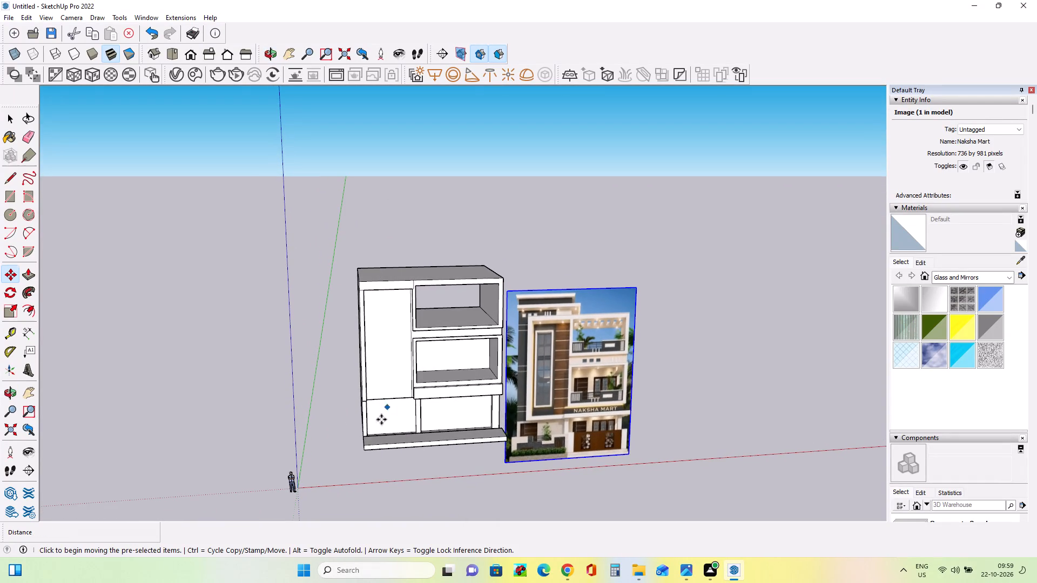
scroll(358, 442, up, 1)
middle_drag(358, 440, 364, 448)
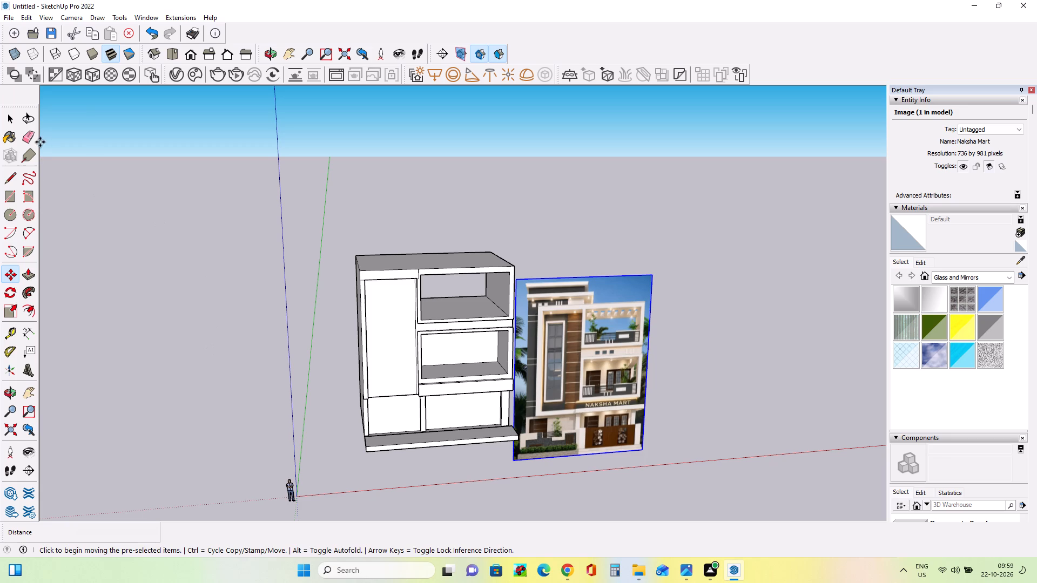
Push/pull the narrow ground-floor strip at the tower's outer edge flush with the adjoining wall and erase the dividing edge.
click(29, 276)
scroll(409, 474, up, 4)
scroll(358, 432, down, 1)
scroll(358, 432, up, 2)
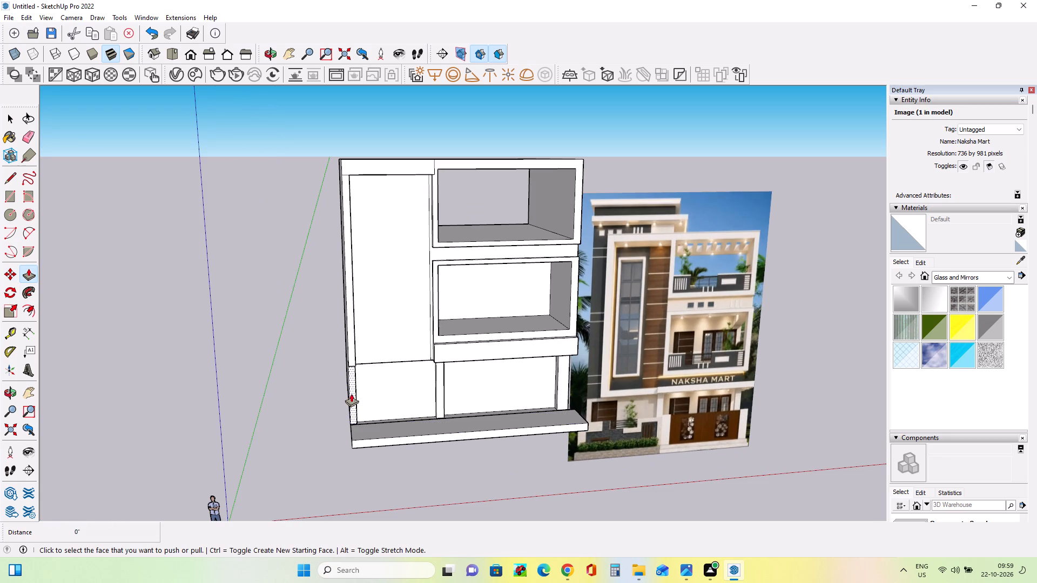
click(351, 394)
click(362, 382)
middle_drag(383, 412, 440, 395)
scroll(361, 377, up, 1)
click(30, 138)
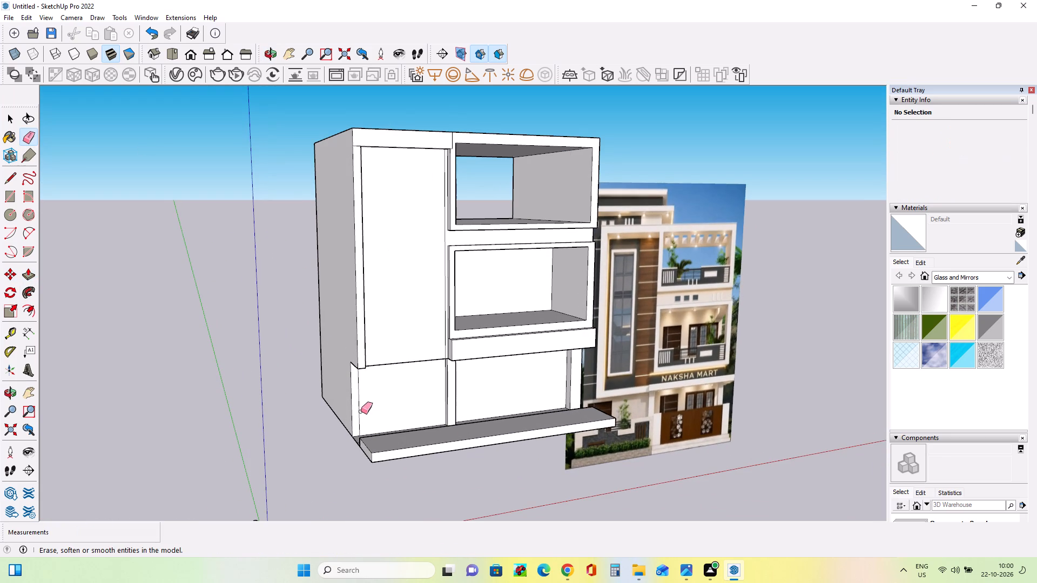
click(360, 408)
Draw a ground rectangle about 40' 2 7/8" by 4' 9 3/4" along the tower's outer side, reaching the front of the base slab.
scroll(387, 412, down, 3)
middle_drag(387, 412, 414, 434)
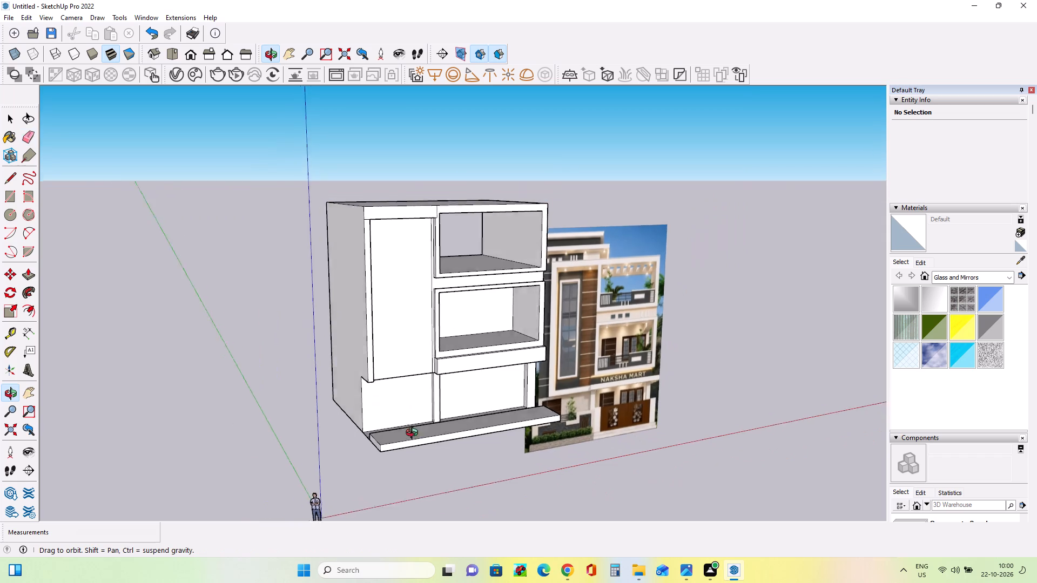
middle_drag(414, 434, 428, 455)
click(4, 196)
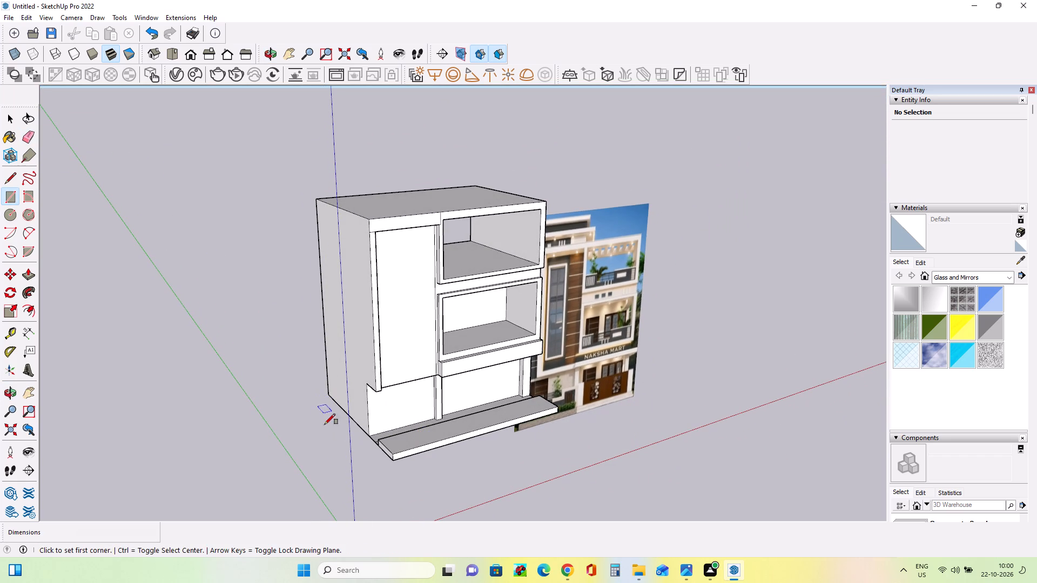
key(slash)
click(331, 398)
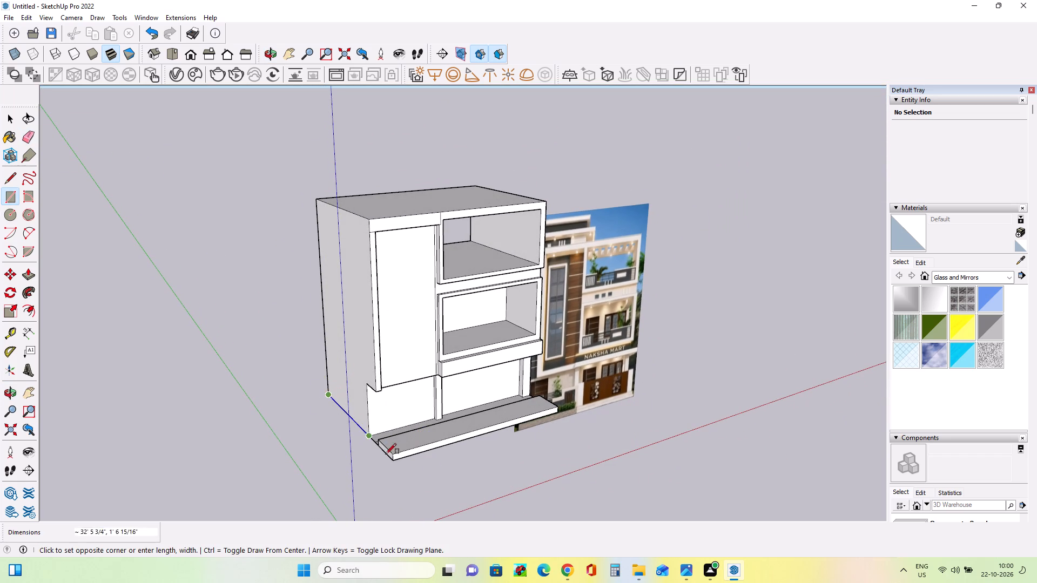
click(394, 463)
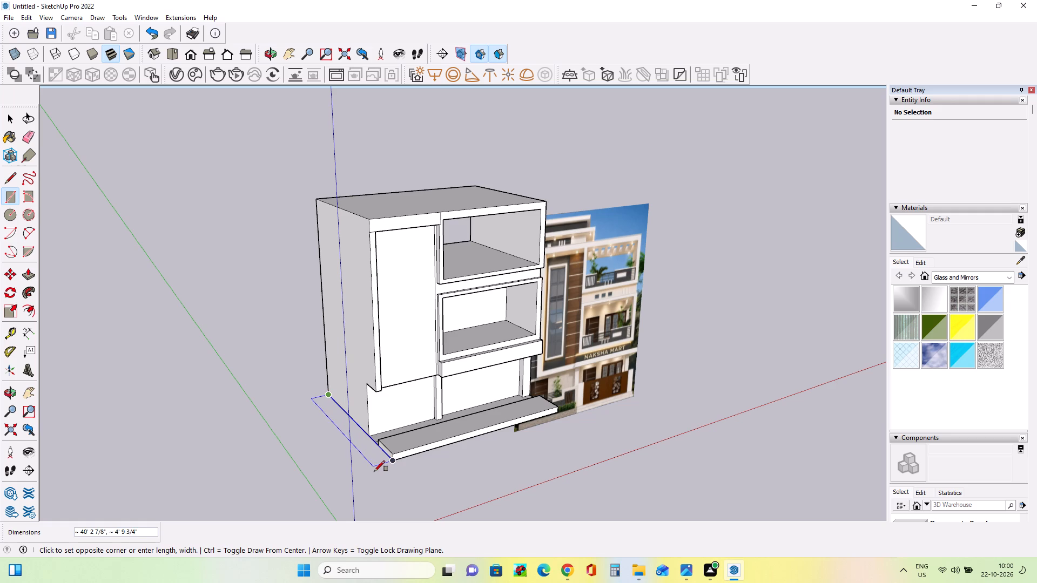
click(374, 471)
Inspect the new ground strip beside the tower and compare that side with the facade reference image.
middle_drag(426, 438, 337, 417)
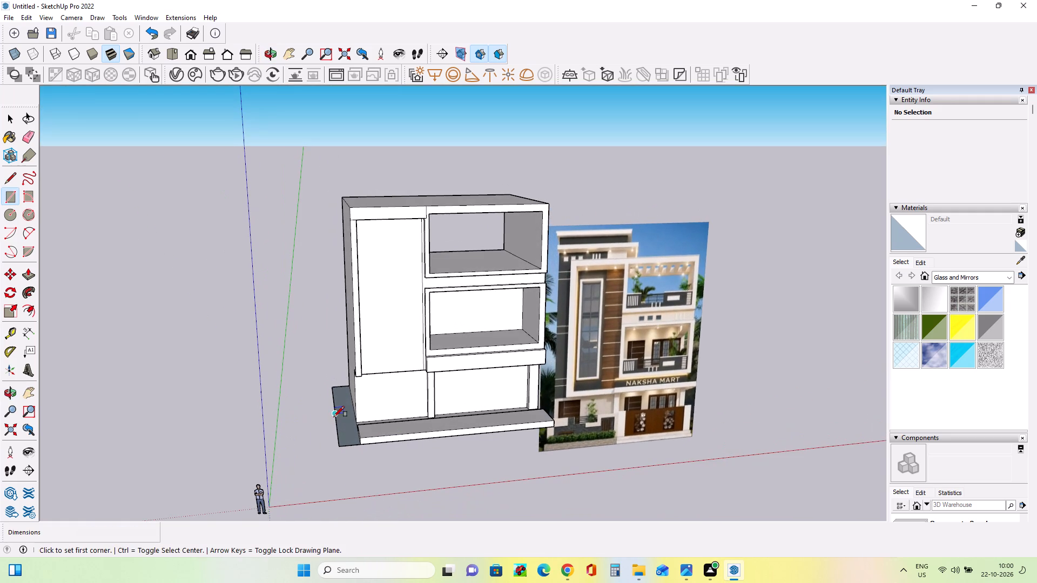
middle_drag(353, 404, 368, 390)
scroll(368, 390, down, 2)
middle_drag(380, 390, 385, 402)
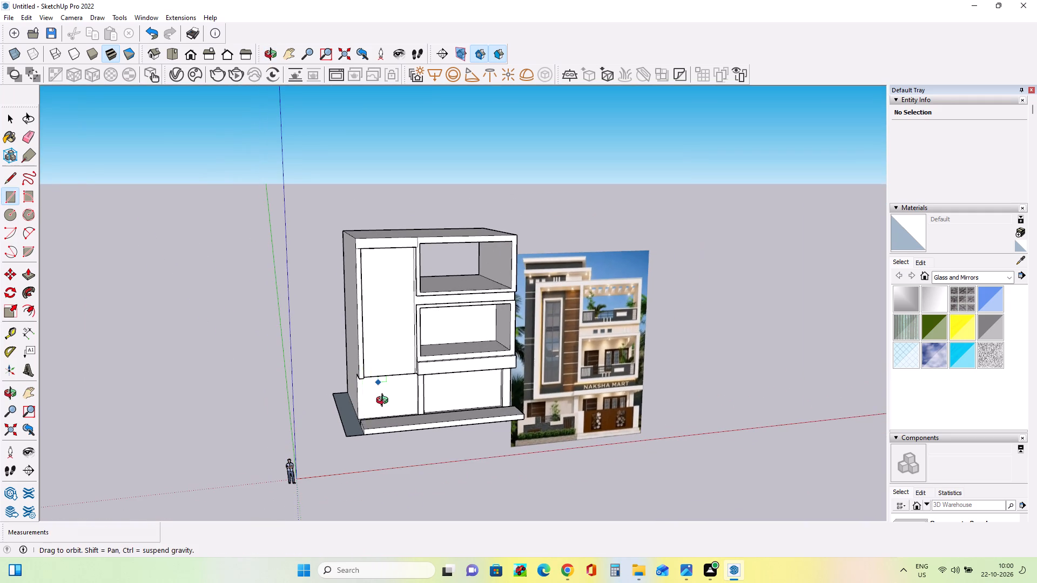
middle_drag(385, 402, 390, 421)
scroll(344, 436, up, 2)
middle_drag(373, 442, 345, 432)
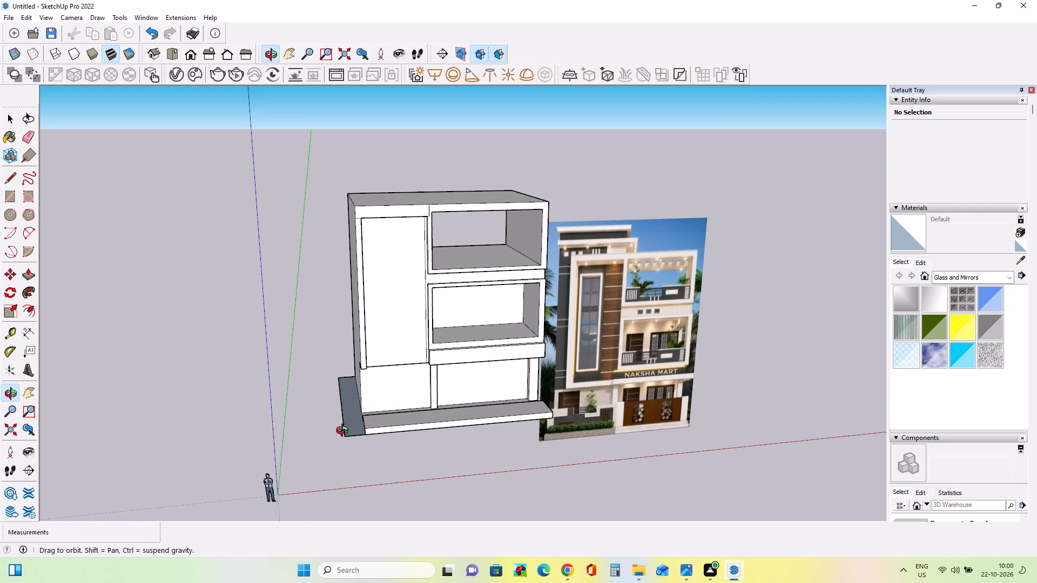
middle_drag(345, 432, 340, 427)
scroll(345, 419, up, 3)
middle_click(353, 425)
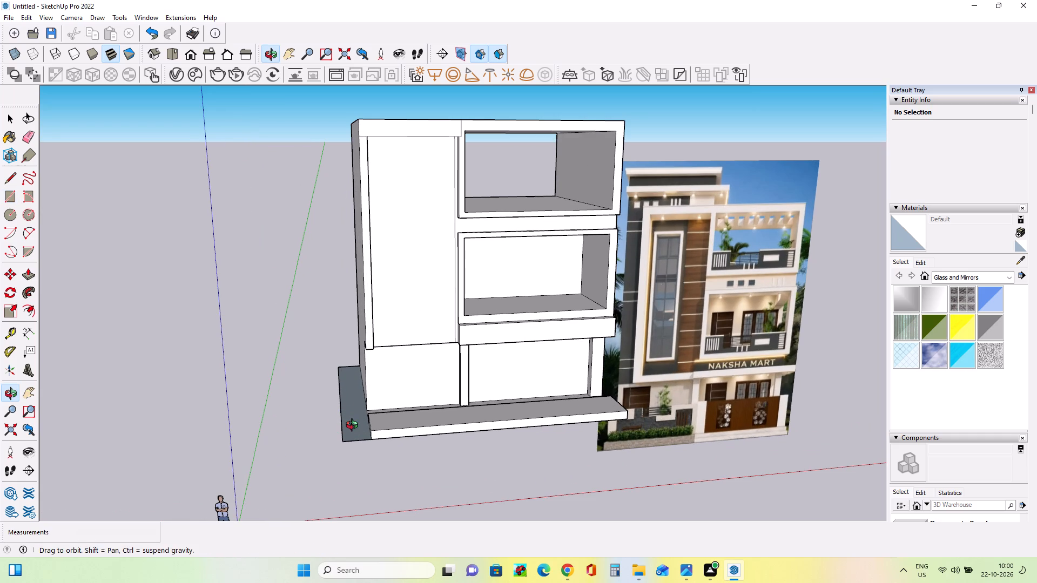
middle_drag(335, 394, 345, 396)
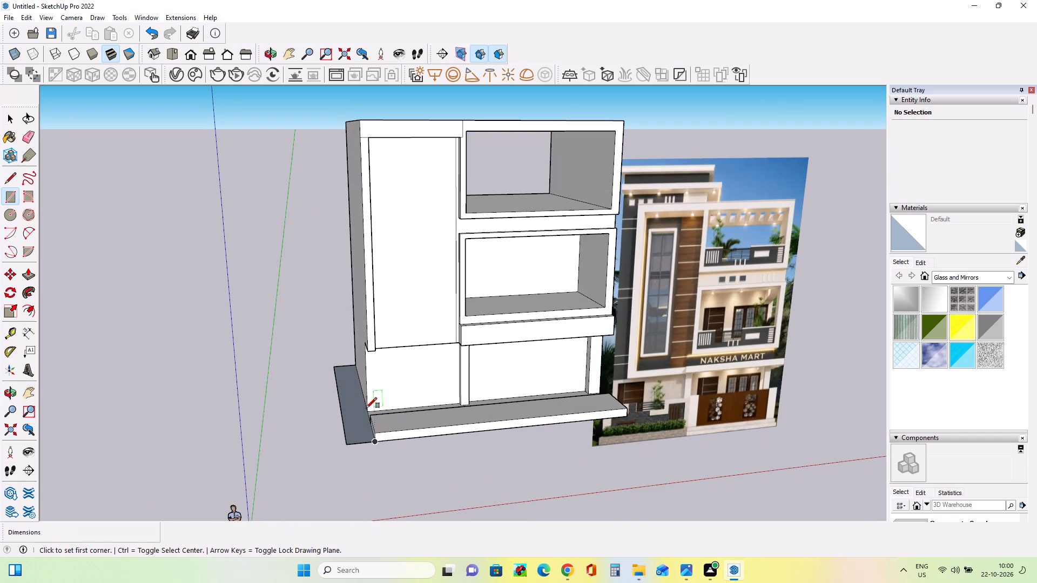
scroll(318, 398, down, 1)
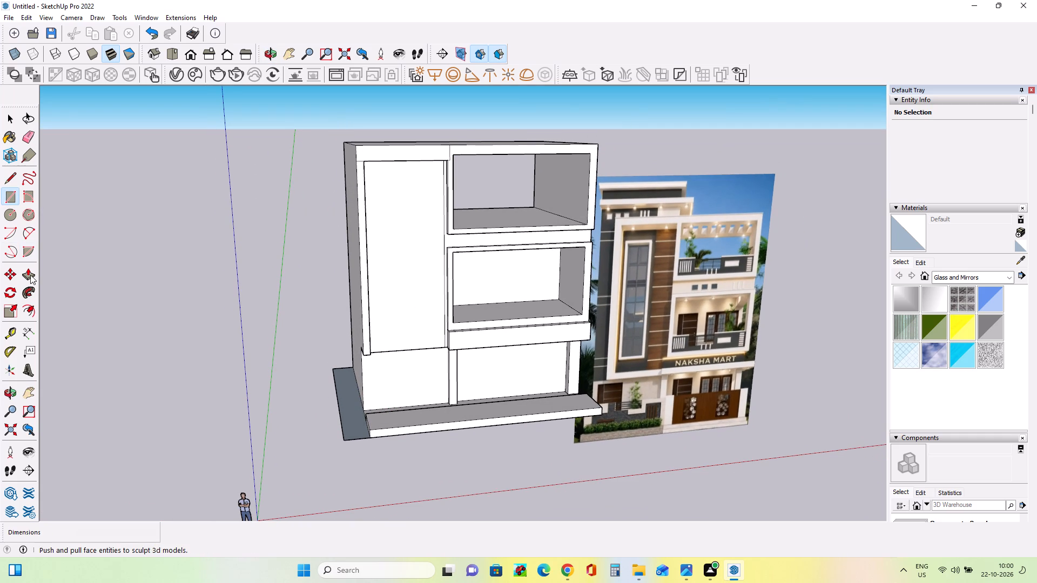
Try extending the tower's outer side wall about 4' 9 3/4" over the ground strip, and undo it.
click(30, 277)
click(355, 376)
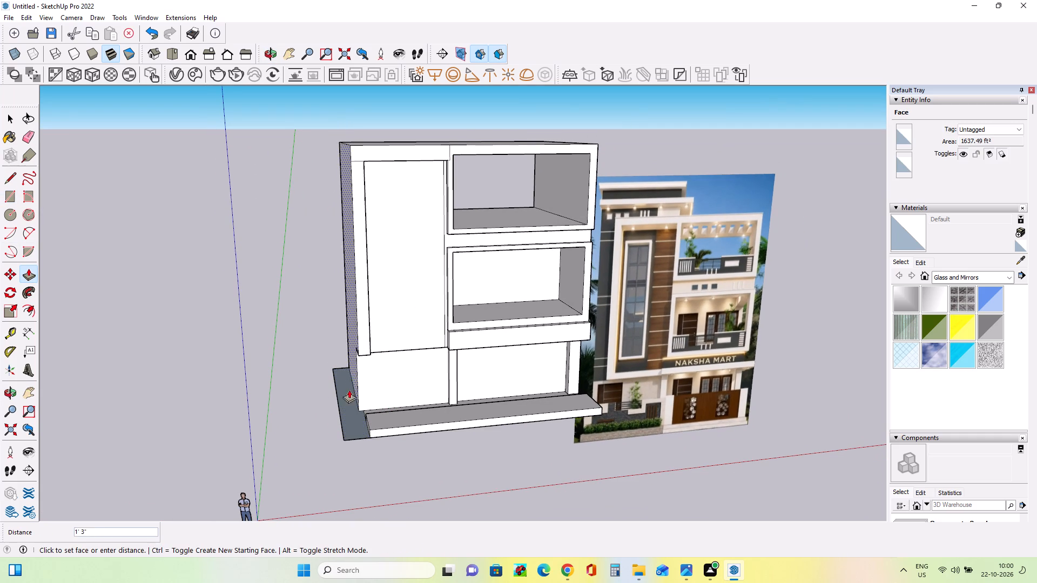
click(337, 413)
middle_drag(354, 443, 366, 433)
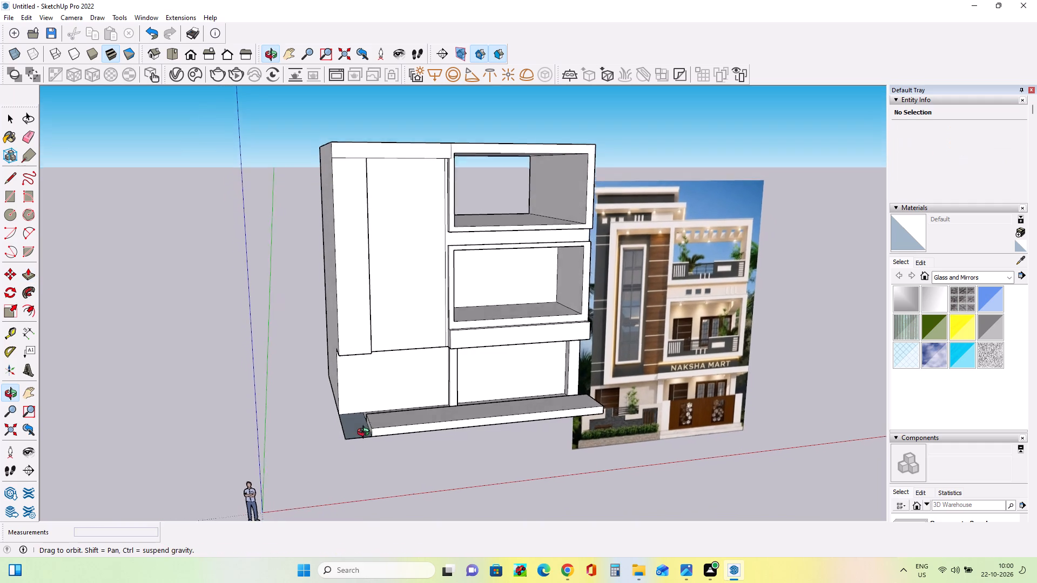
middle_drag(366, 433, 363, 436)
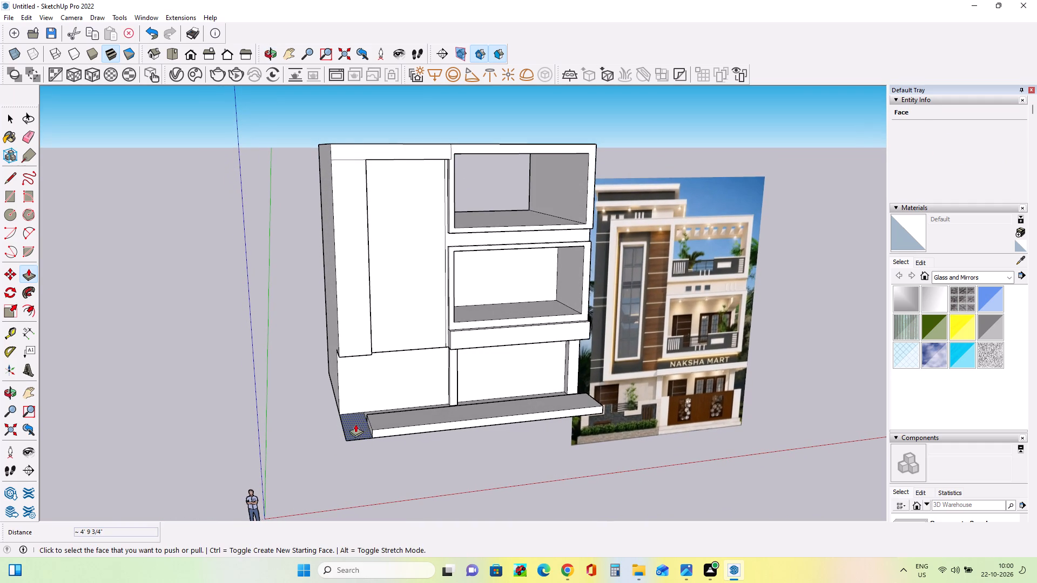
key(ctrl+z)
Examine the ground strip and the tower's lower front corner closely, comparing them with the reference image.
middle_drag(363, 422, 379, 426)
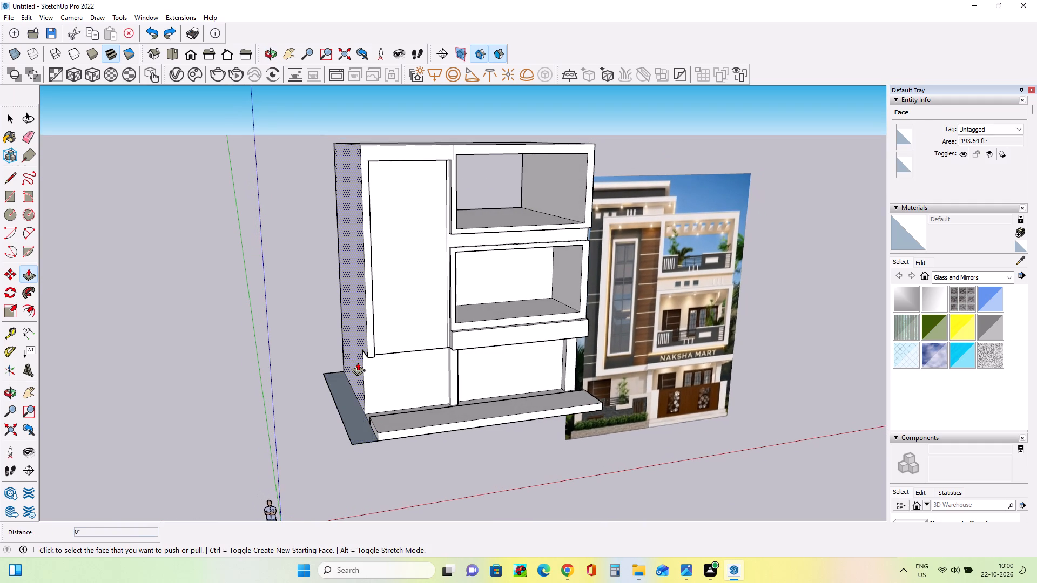
click(8, 180)
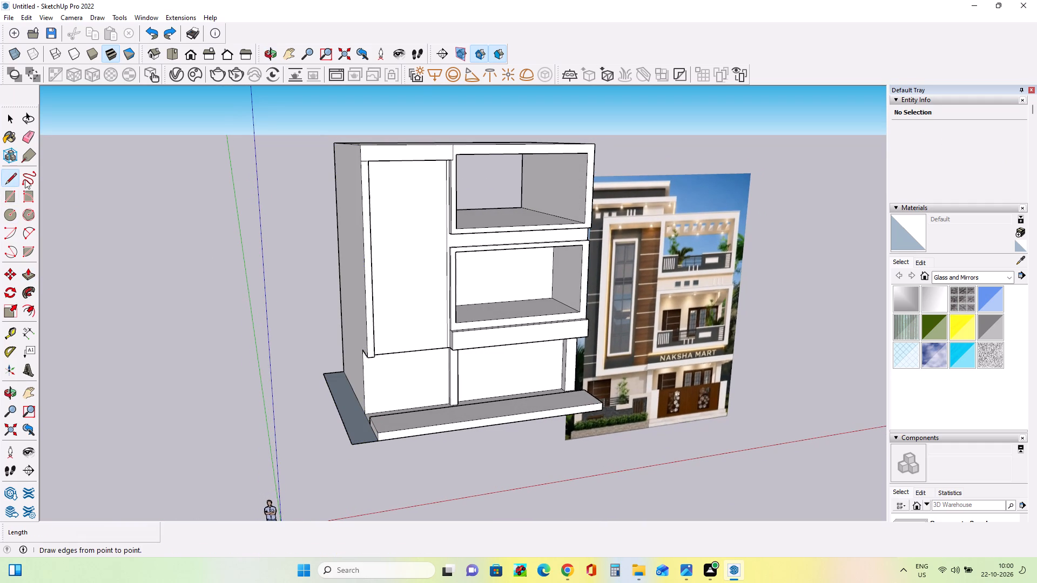
middle_drag(355, 439, 363, 431)
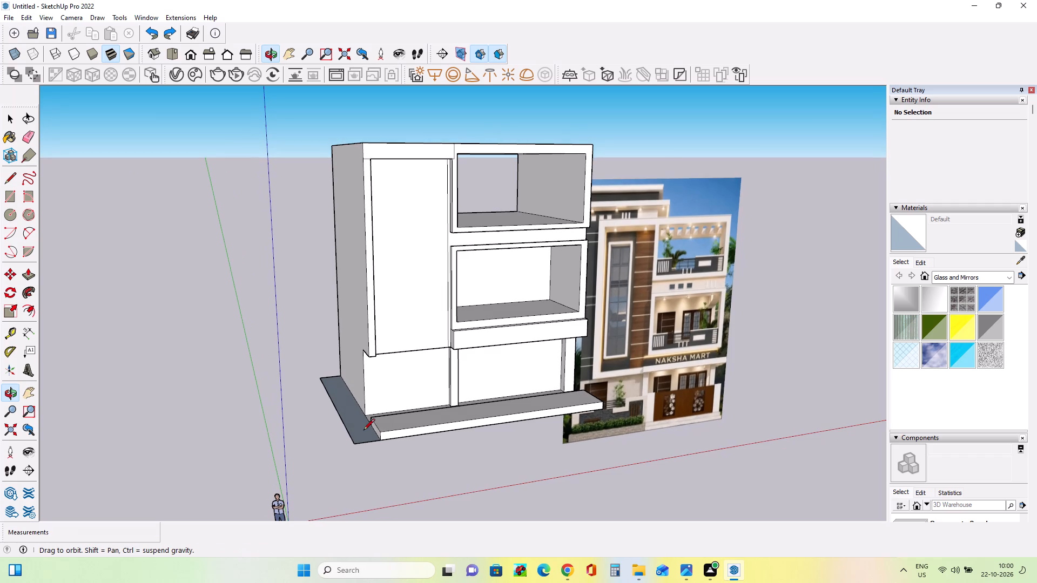
middle_click(363, 431)
middle_click(363, 431)
middle_click(363, 431)
middle_click(363, 431)
middle_click(363, 431)
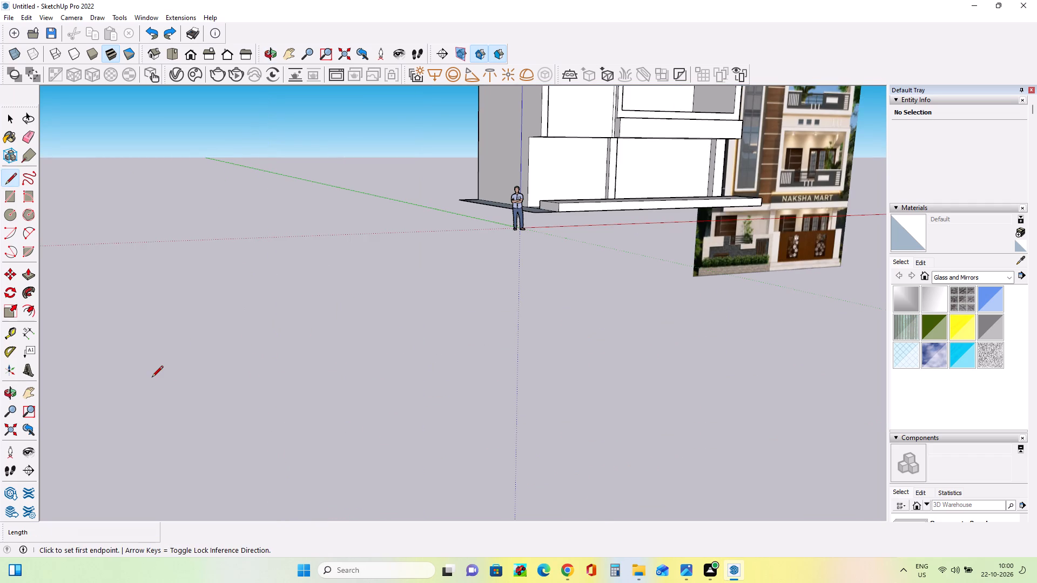
scroll(152, 378, down, 16)
scroll(247, 270, up, 6)
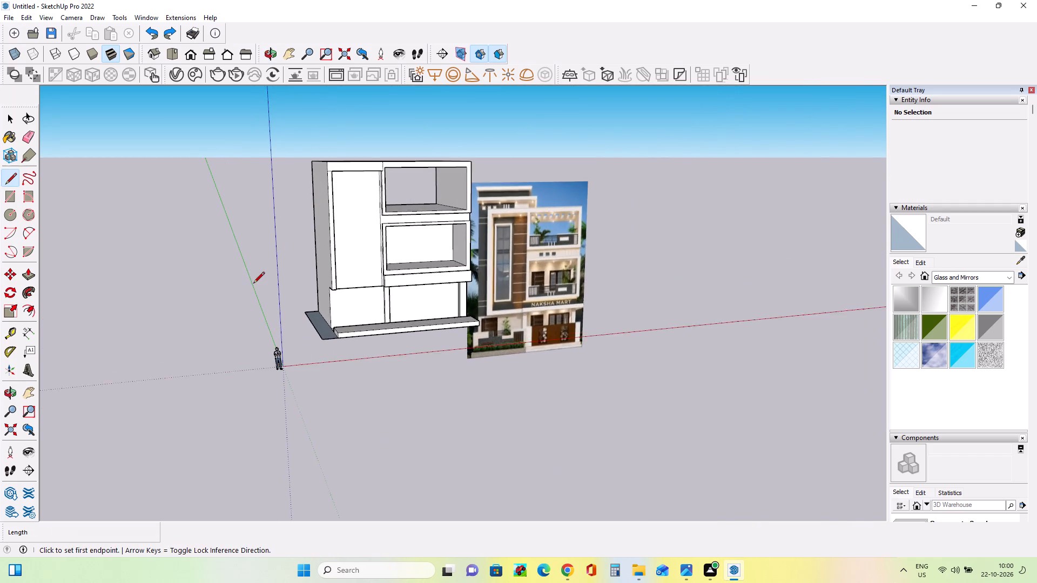
scroll(253, 284, up, 3)
scroll(253, 289, down, 1)
scroll(253, 289, up, 5)
scroll(374, 351, up, 1)
middle_drag(384, 362, 399, 387)
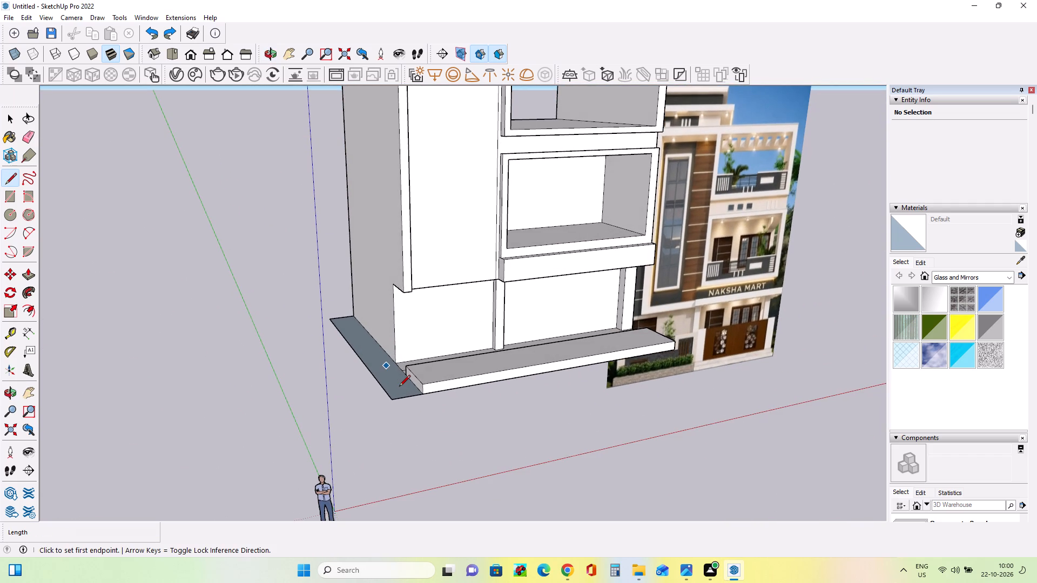
middle_drag(399, 388, 401, 397)
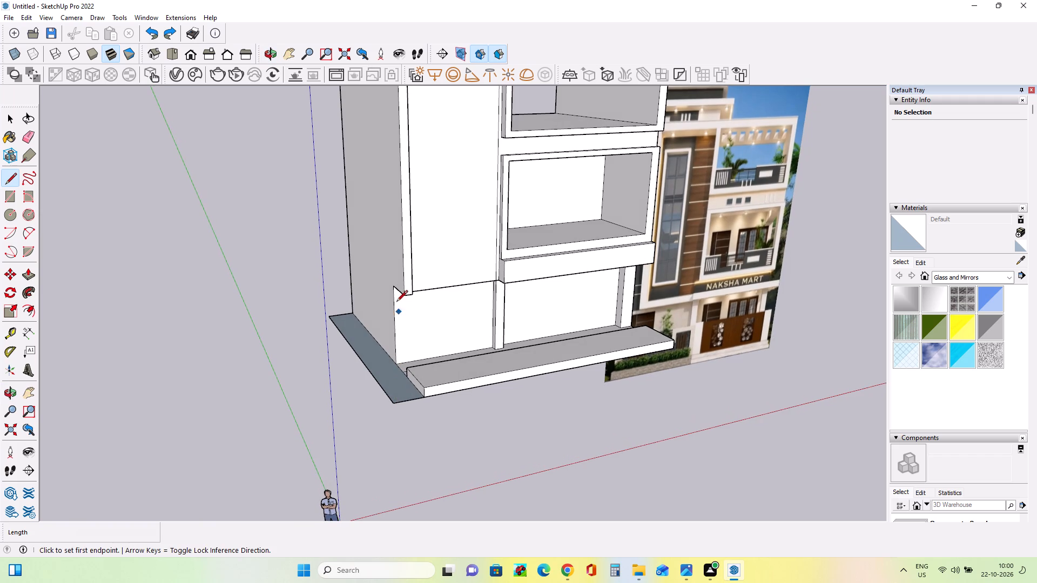
scroll(379, 300, up, 2)
middle_drag(387, 316, 289, 294)
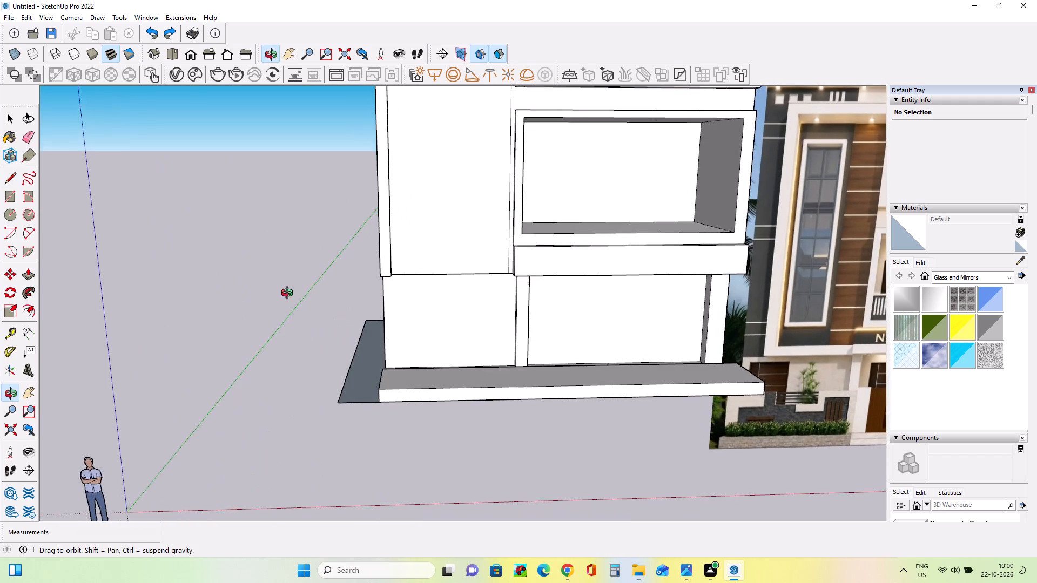
middle_drag(289, 294, 295, 308)
middle_drag(324, 322, 354, 336)
middle_drag(396, 329, 411, 288)
middle_drag(361, 302, 370, 323)
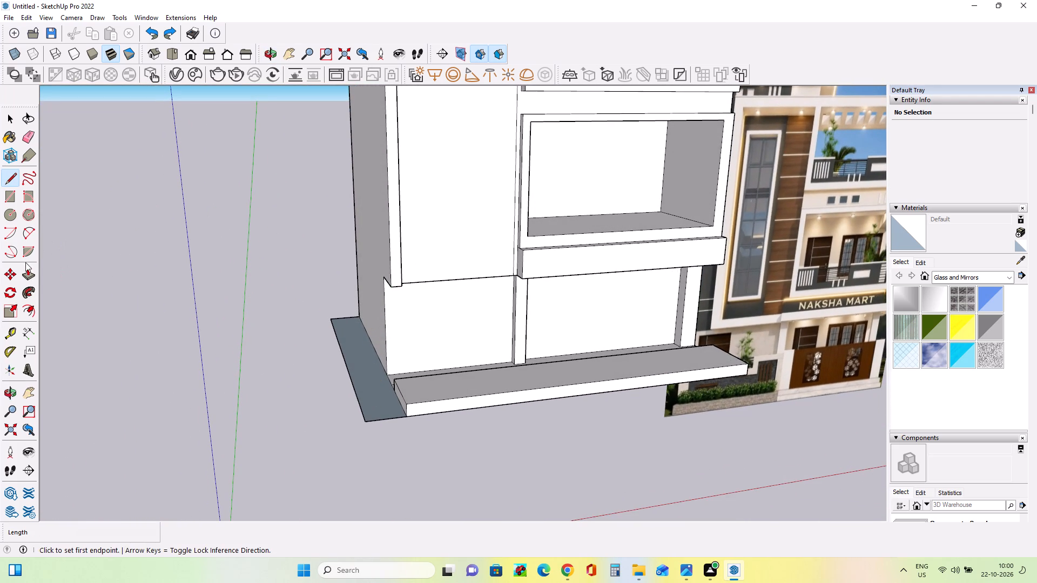
Extrude the ground strip beside the tower up about 52' 9 11/16" to the building's roof level.
click(25, 270)
click(369, 398)
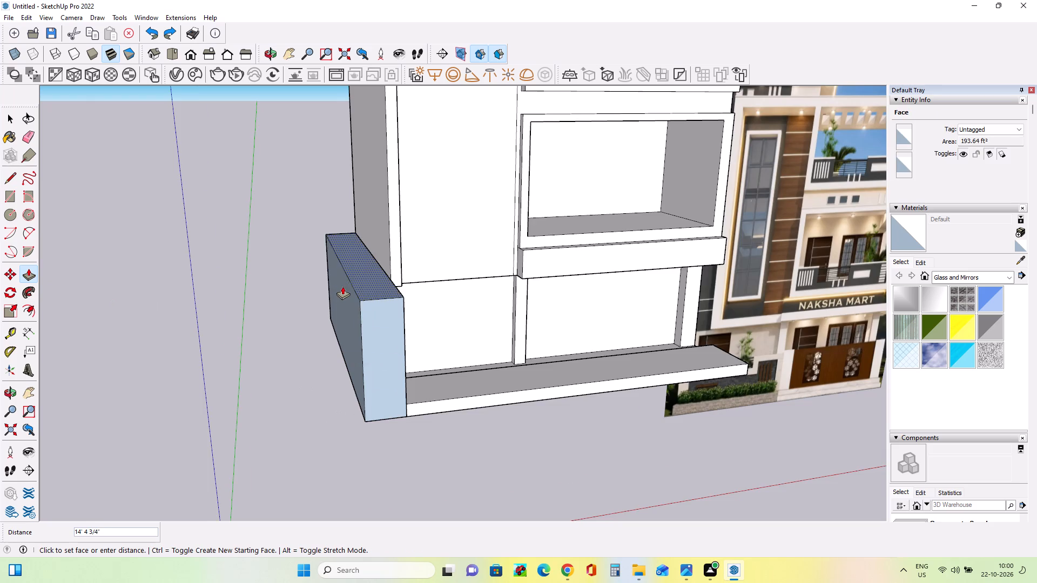
scroll(342, 286, down, 4)
scroll(344, 238, down, 7)
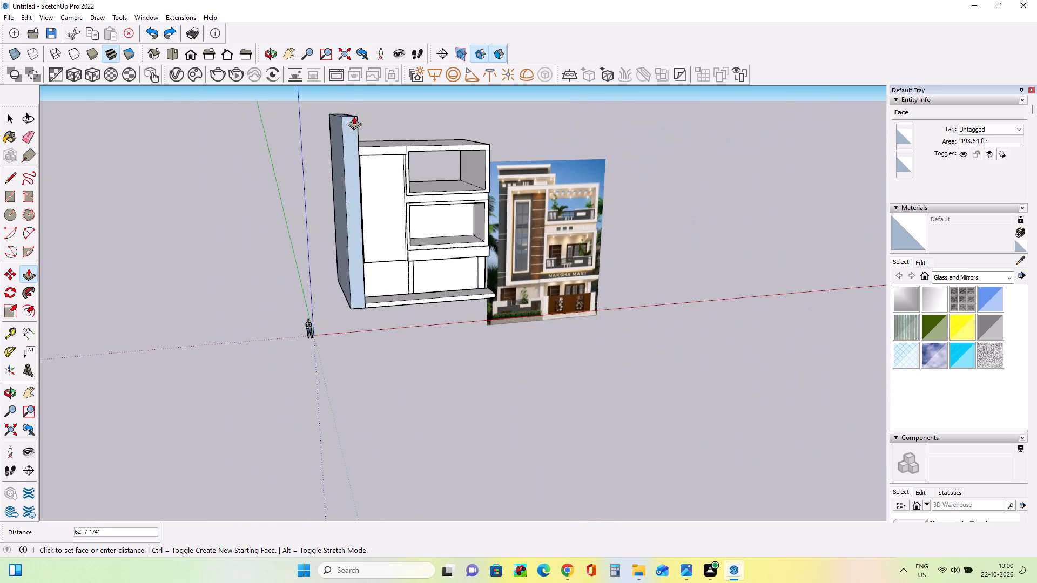
click(366, 143)
scroll(357, 228, up, 3)
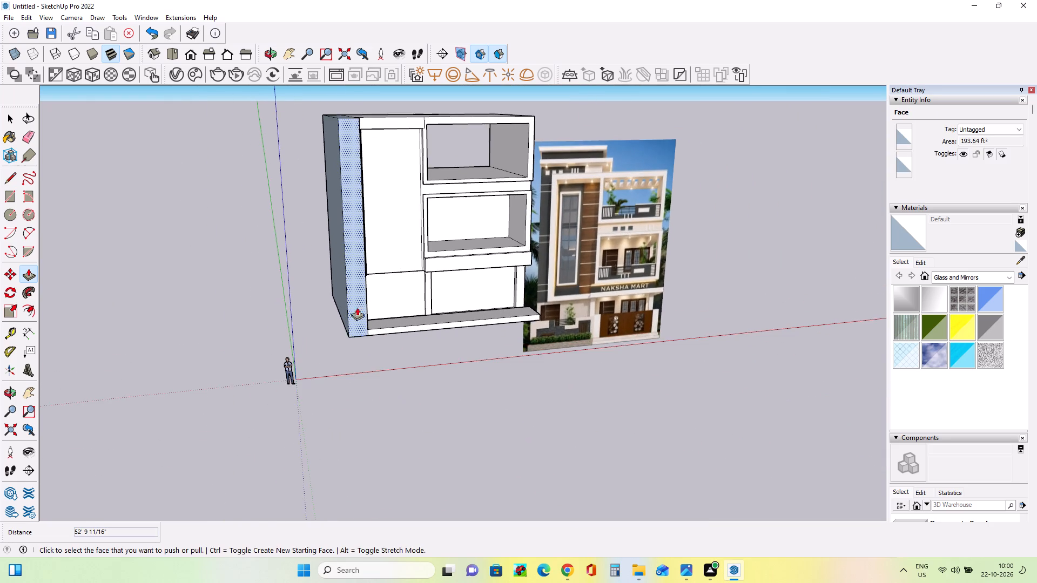
middle_drag(358, 326, 340, 339)
scroll(346, 299, up, 5)
middle_drag(359, 299, 306, 309)
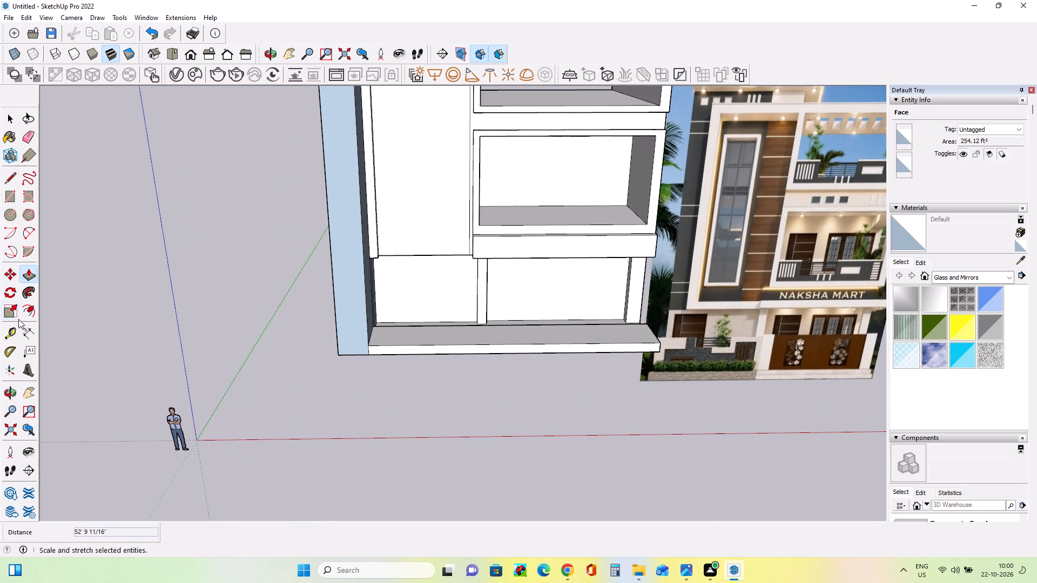
Draw lines along the side volume's inner side and across its front face at the ground floor's ceiling level.
click(11, 170)
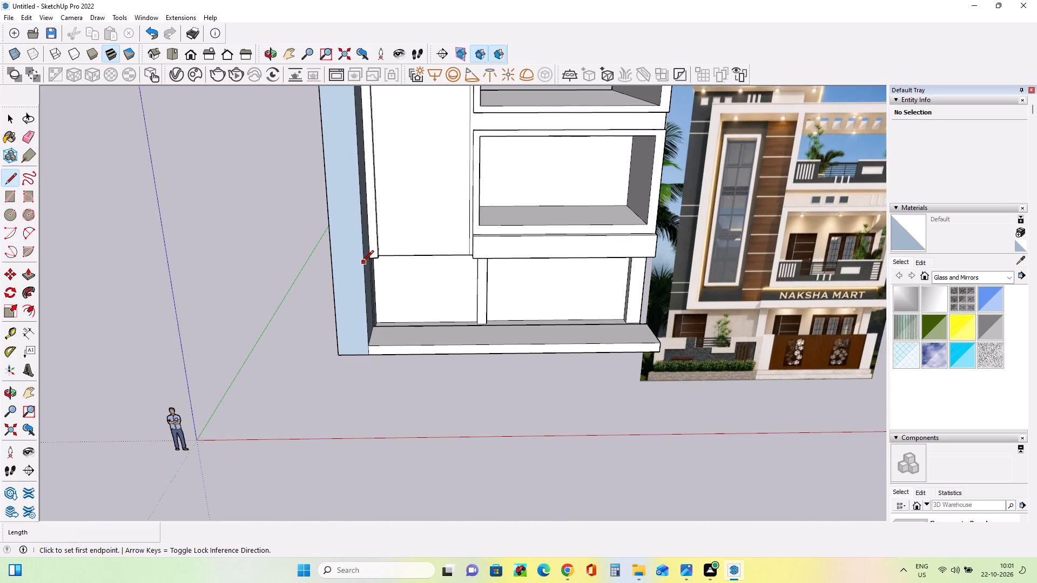
click(368, 259)
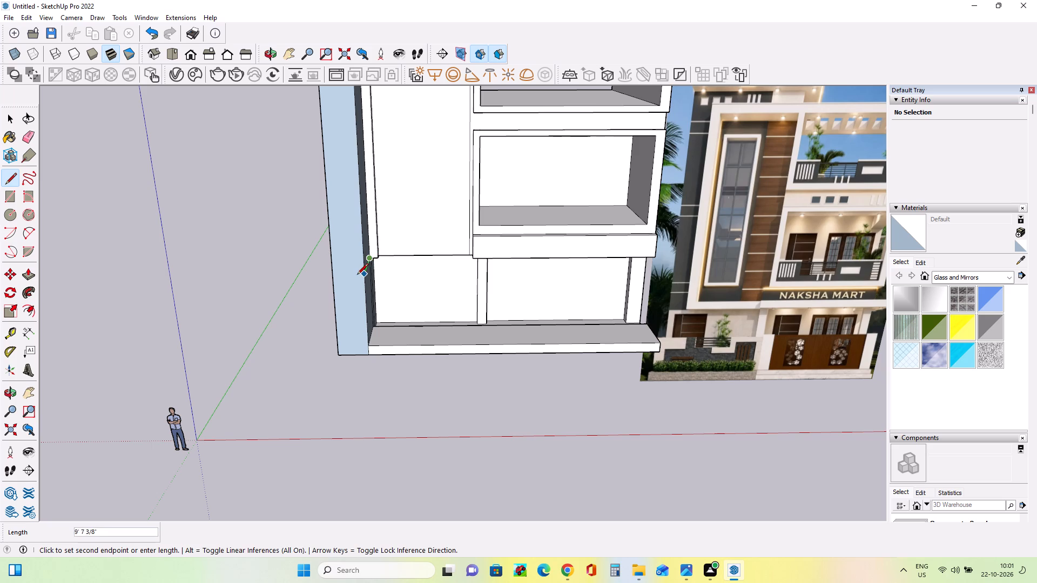
scroll(358, 272, up, 3)
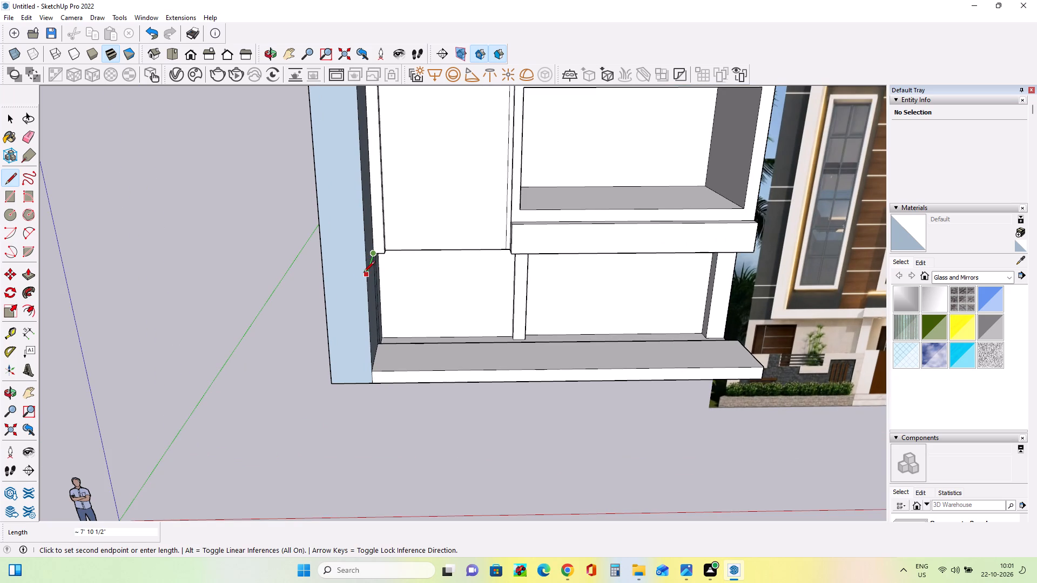
click(363, 273)
click(364, 279)
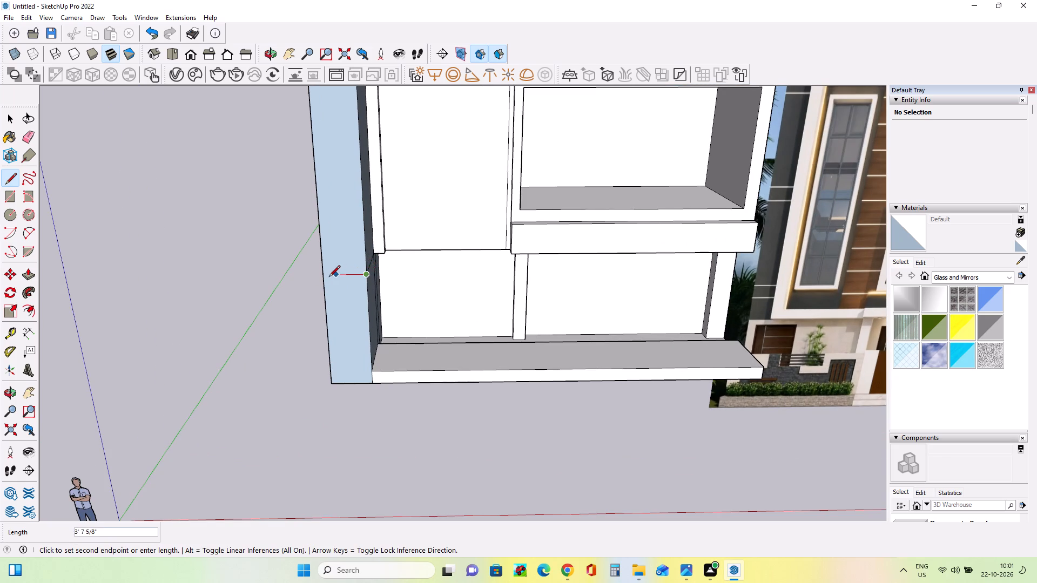
click(326, 279)
Push the side volume's lower front face back about 7' 9 1/8", plus a further 1' 11 9/16".
middle_drag(311, 317, 397, 321)
click(25, 275)
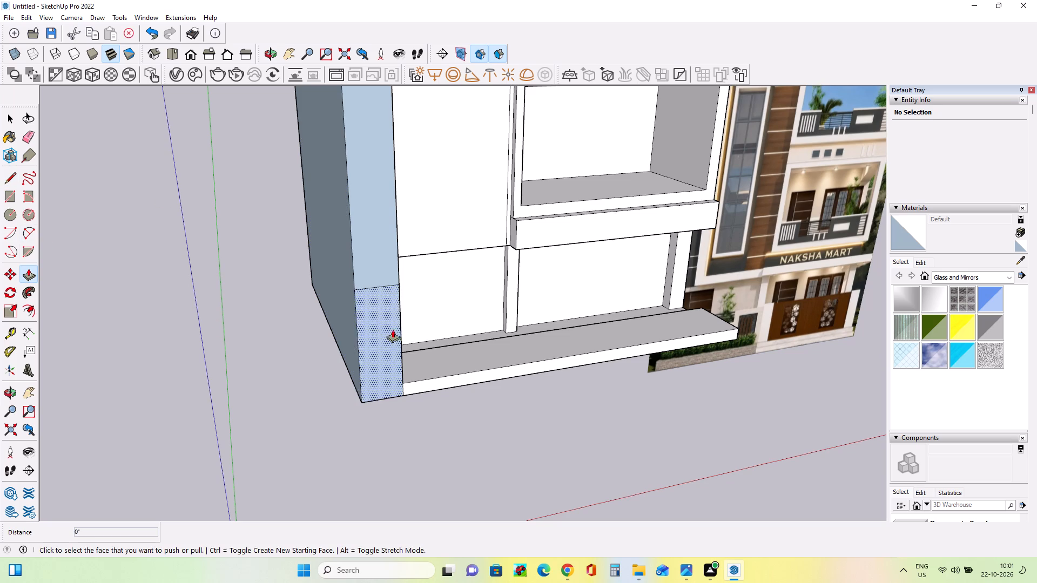
click(376, 346)
click(339, 284)
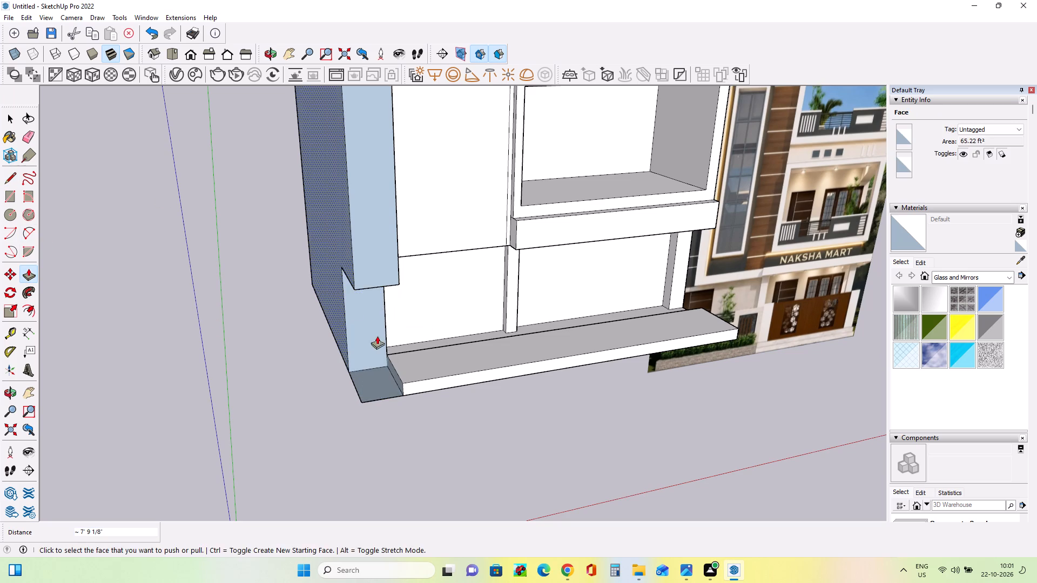
middle_drag(377, 336, 250, 255)
click(353, 295)
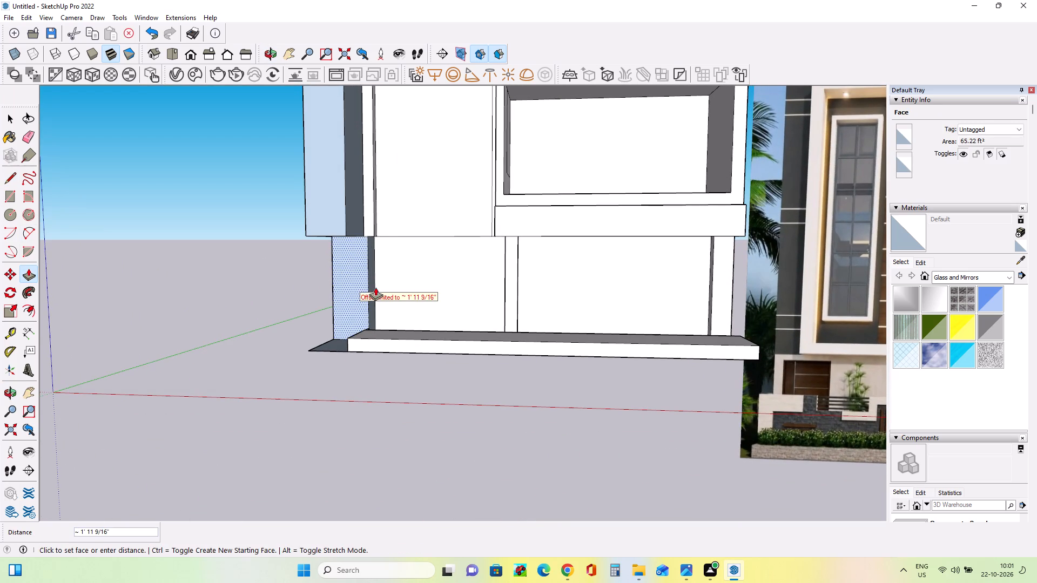
click(375, 287)
Push the side volume's upper front face back about 9' 8 11/16", flush with the lower part.
middle_drag(340, 307, 372, 308)
scroll(363, 305, down, 4)
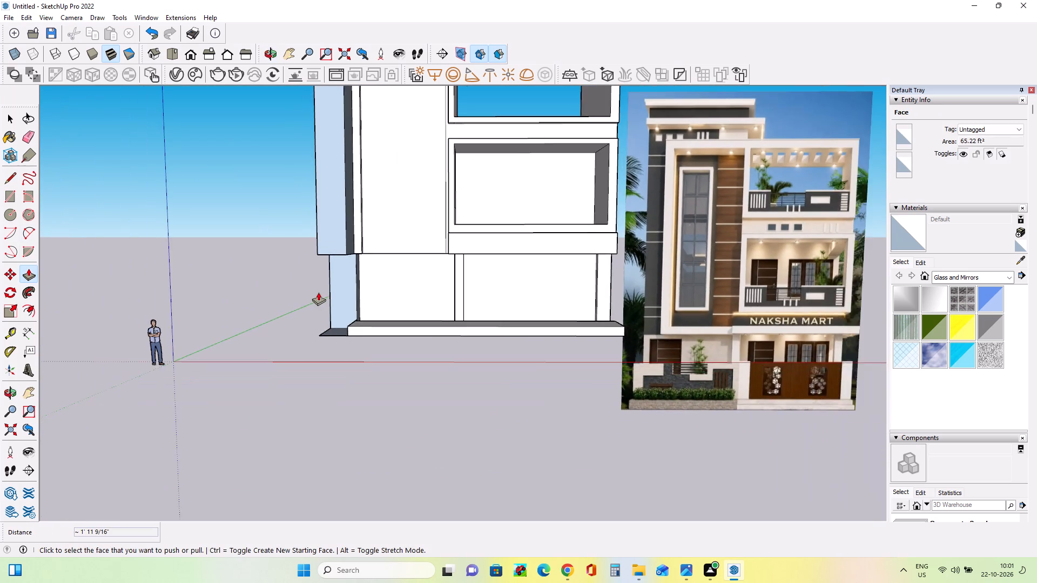
scroll(318, 292, down, 3)
middle_drag(363, 303, 406, 331)
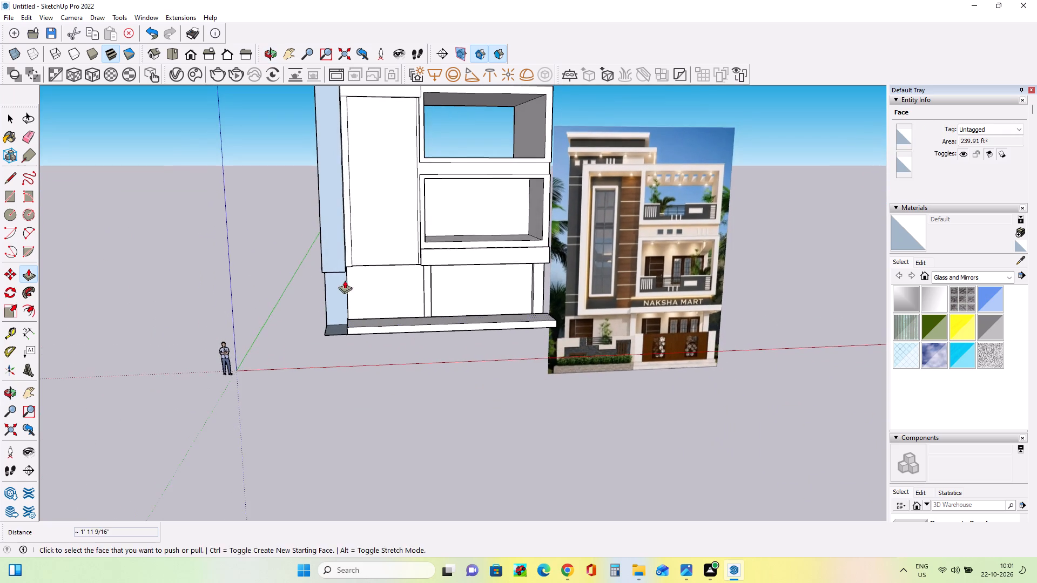
middle_drag(345, 281, 369, 326)
click(334, 230)
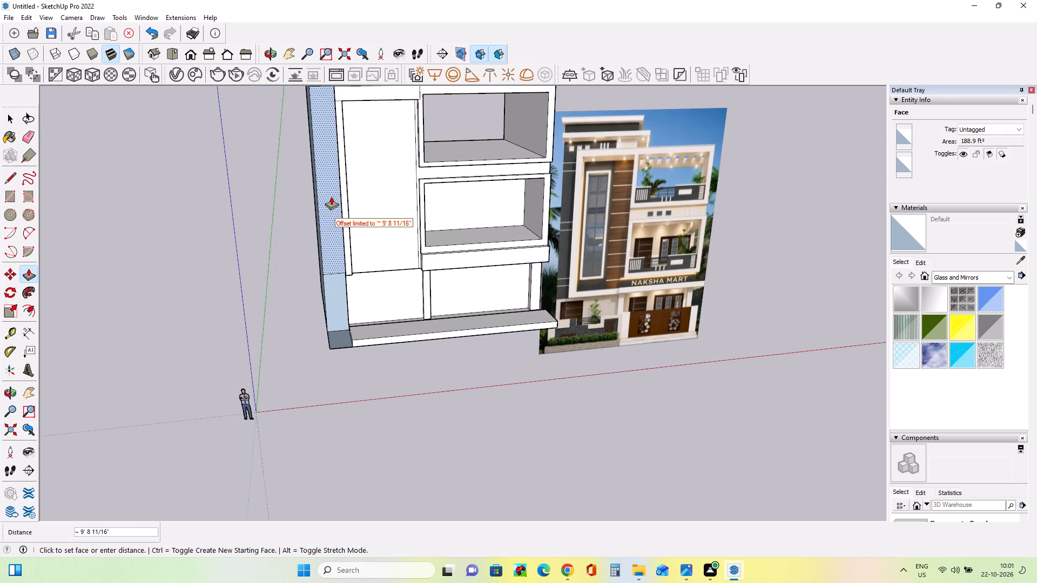
click(331, 196)
Examine the recessed side volume, the ground strip and the plinth's end, comparing them with the facade reference image.
scroll(340, 291, up, 3)
middle_drag(338, 292, 274, 282)
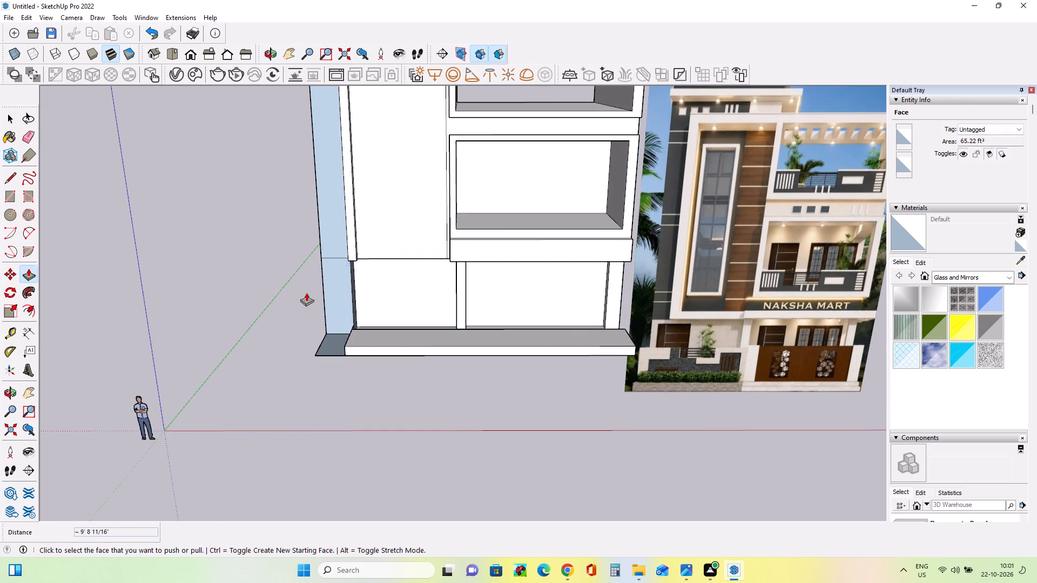
middle_drag(341, 311, 349, 313)
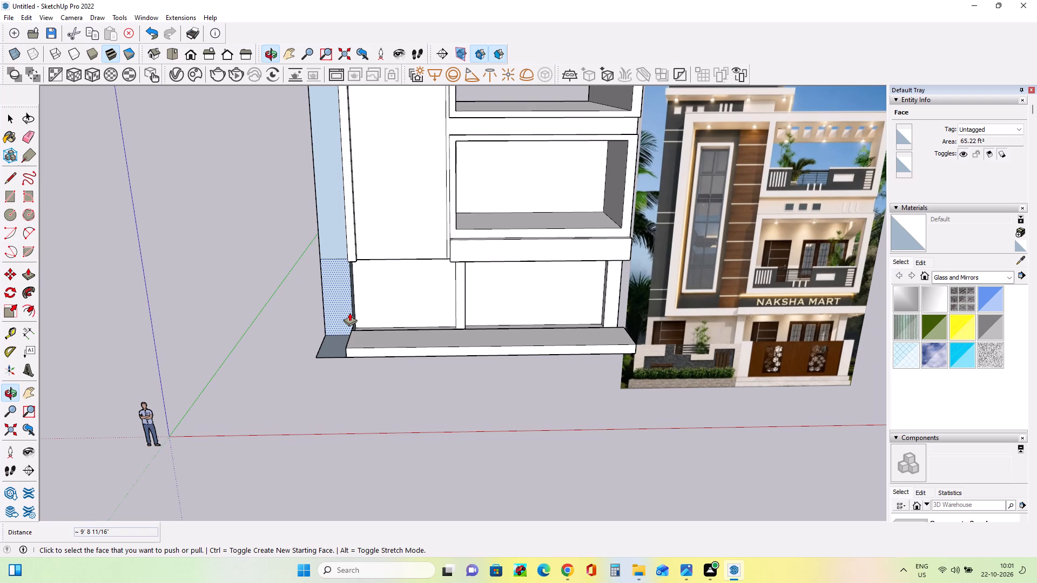
scroll(353, 270, up, 3)
middle_drag(340, 284, 348, 298)
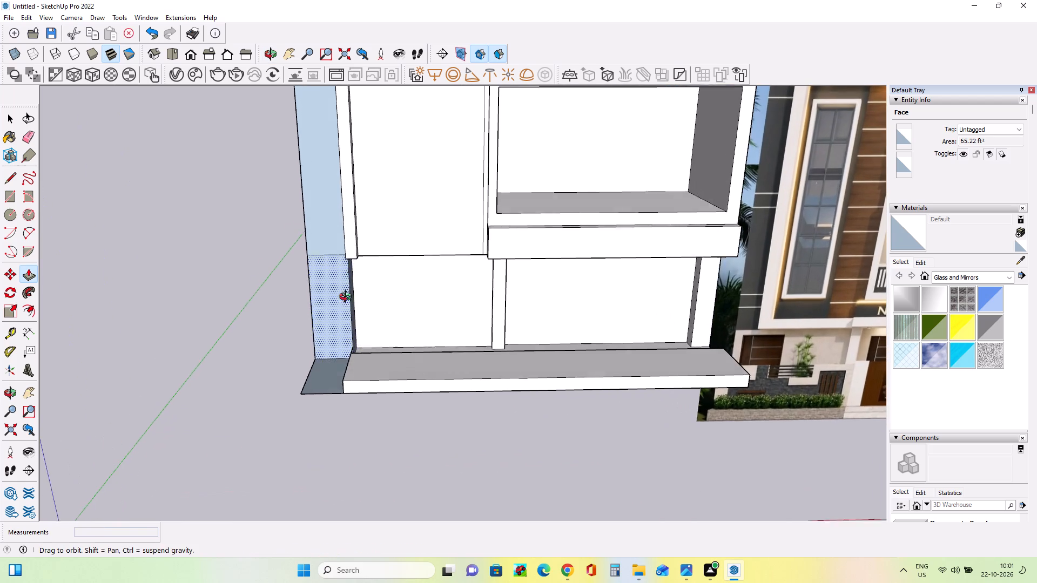
middle_drag(348, 298, 391, 297)
scroll(284, 309, down, 2)
scroll(429, 326, down, 3)
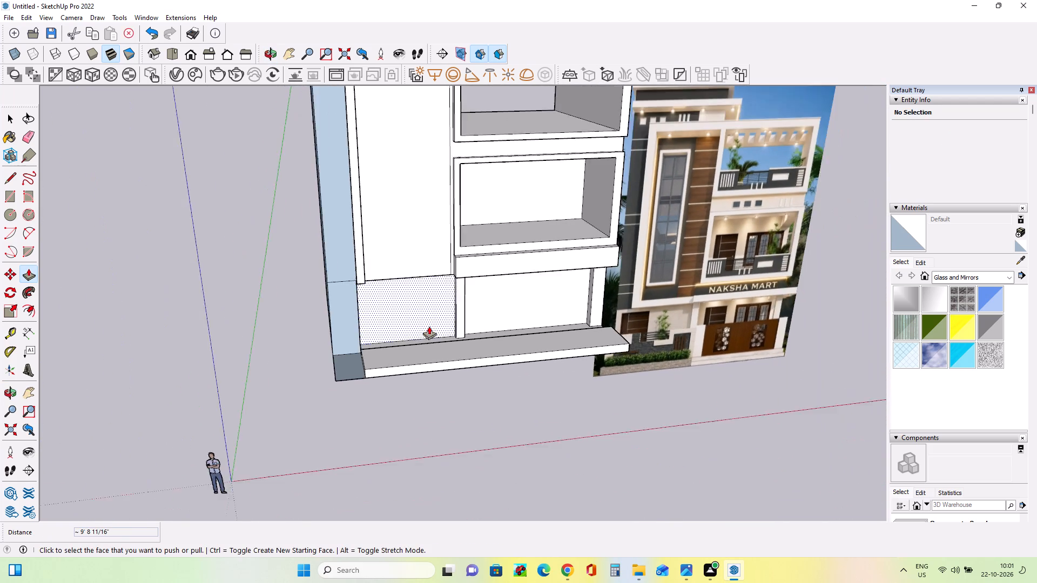
middle_drag(430, 326, 351, 273)
scroll(330, 278, up, 2)
middle_drag(336, 283, 339, 289)
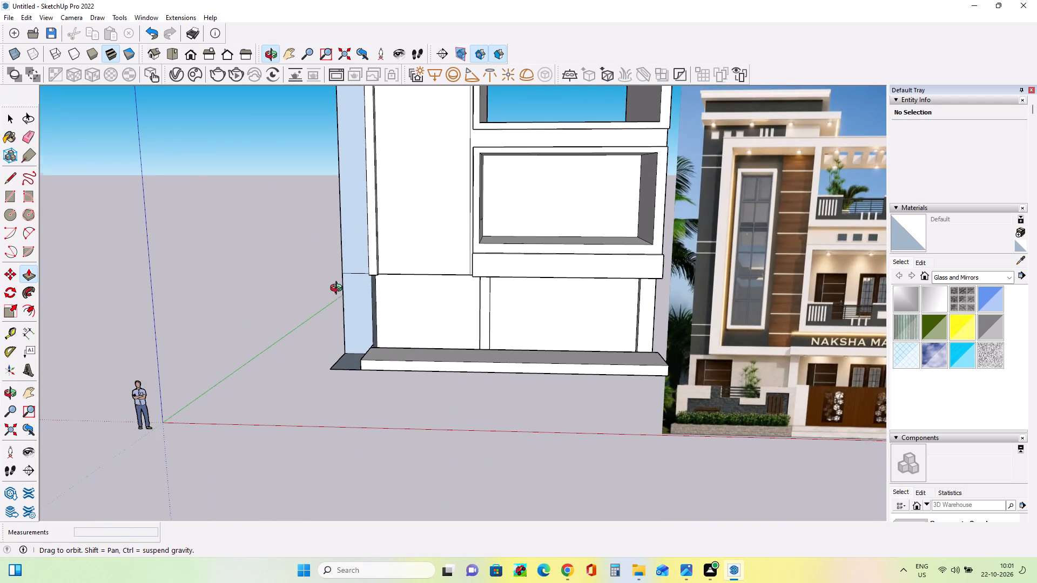
middle_drag(339, 289, 341, 296)
scroll(403, 288, up, 3)
middle_drag(404, 287, 415, 277)
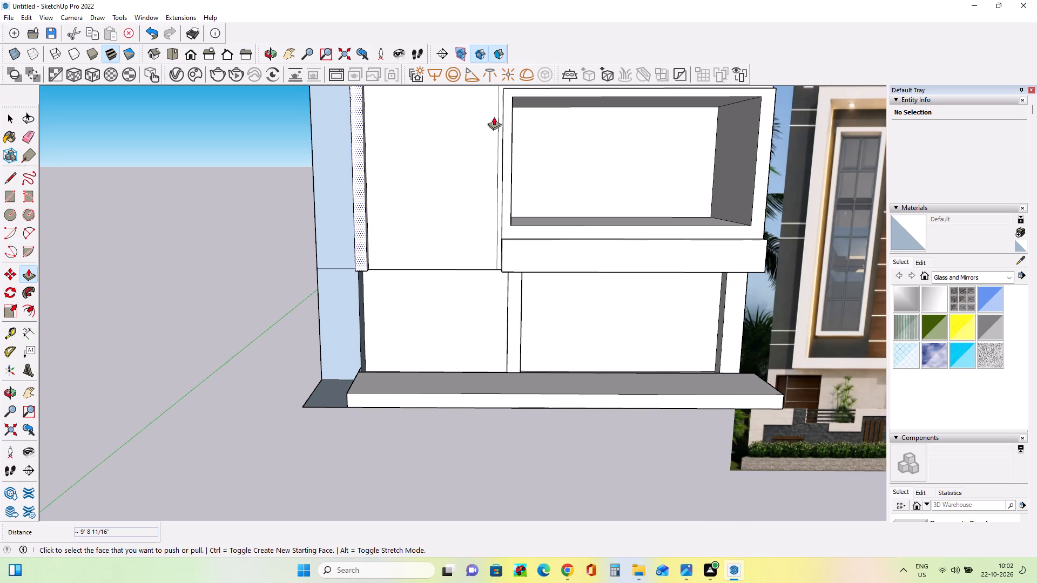
middle_drag(336, 376, 419, 452)
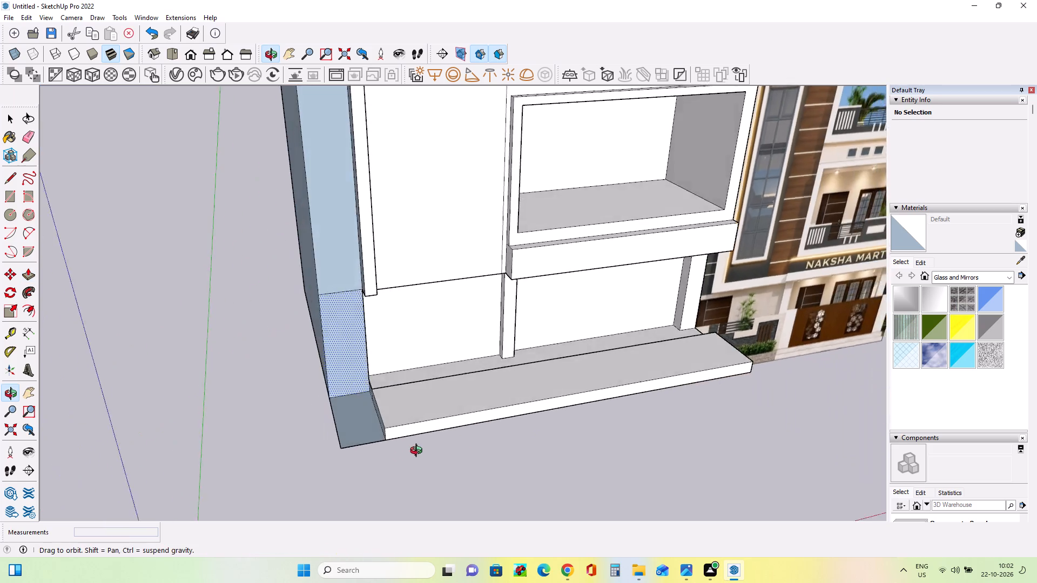
middle_drag(419, 452, 392, 322)
scroll(381, 319, down, 7)
middle_drag(496, 335, 484, 385)
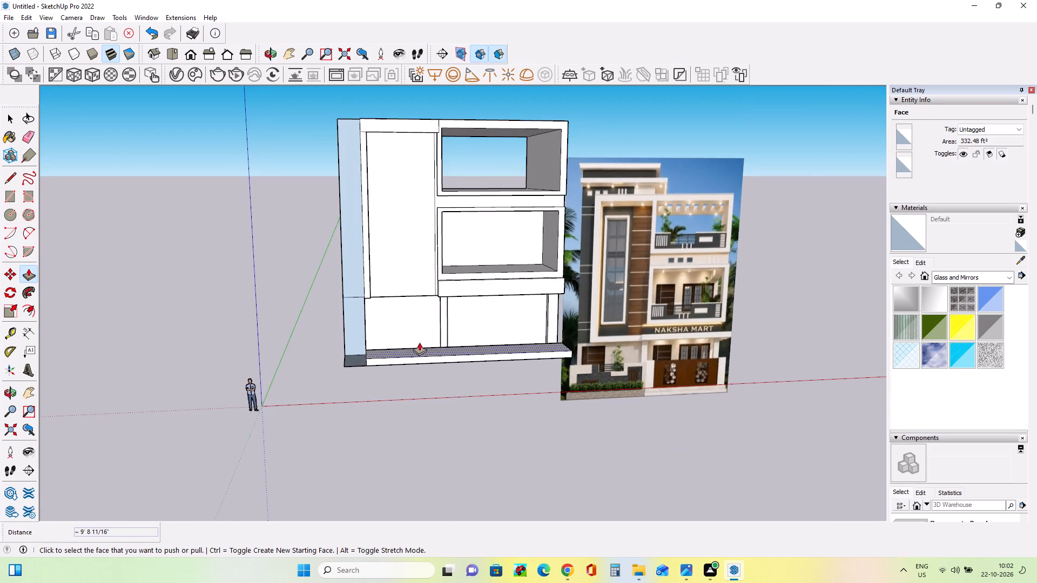
scroll(418, 333, up, 3)
middle_drag(418, 333, 423, 367)
scroll(318, 370, down, 2)
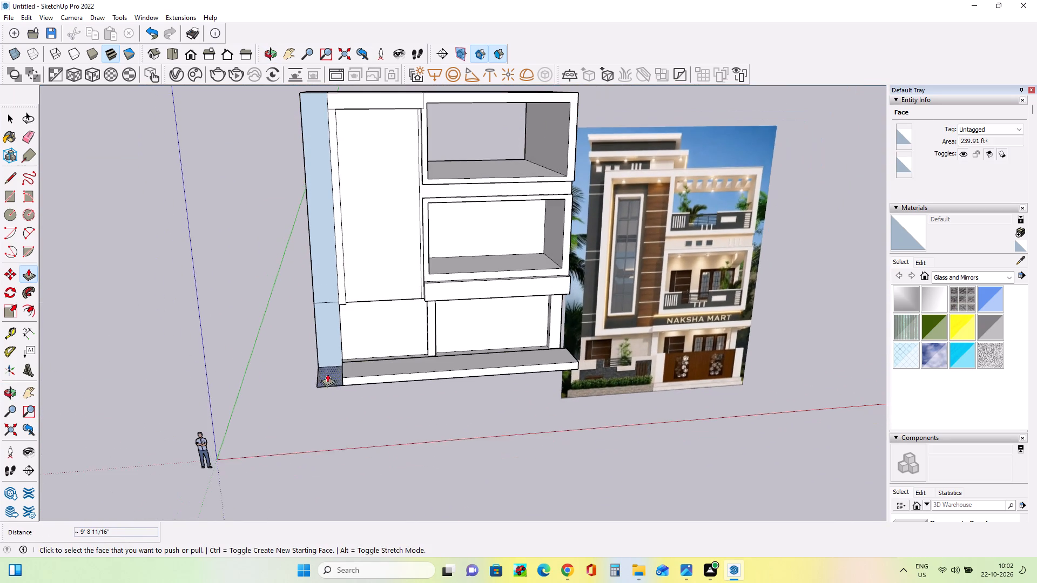
Push the front plinth's top face down 1' 6 15/16" to the level of the ground strip.
middle_drag(416, 387, 391, 408)
middle_drag(440, 391, 481, 436)
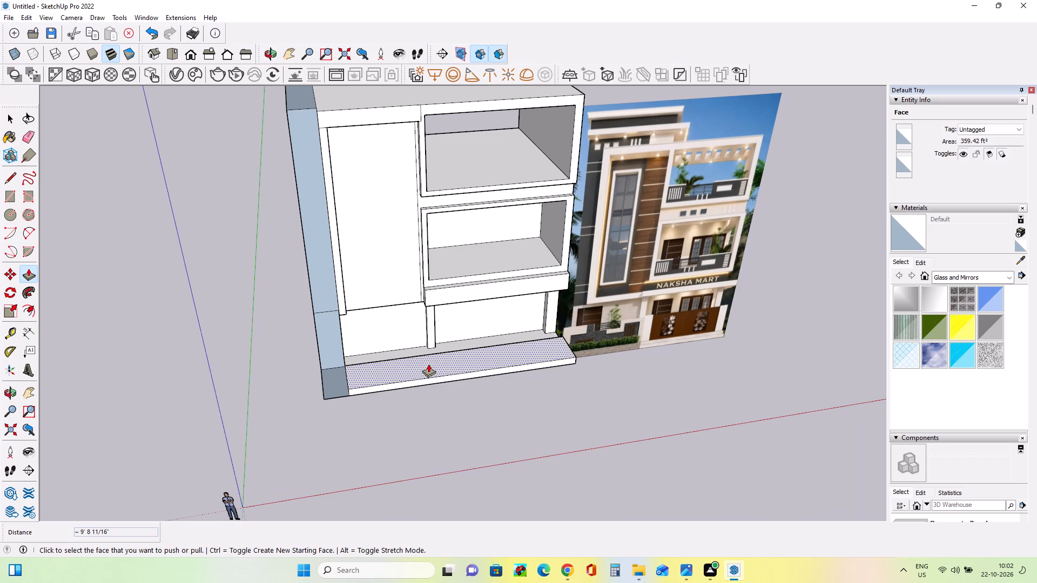
click(428, 364)
click(431, 378)
Draw a rectangle on the building's underside from the side volume's rear corner to the ground strip's opposite front corner.
middle_drag(431, 389, 450, 397)
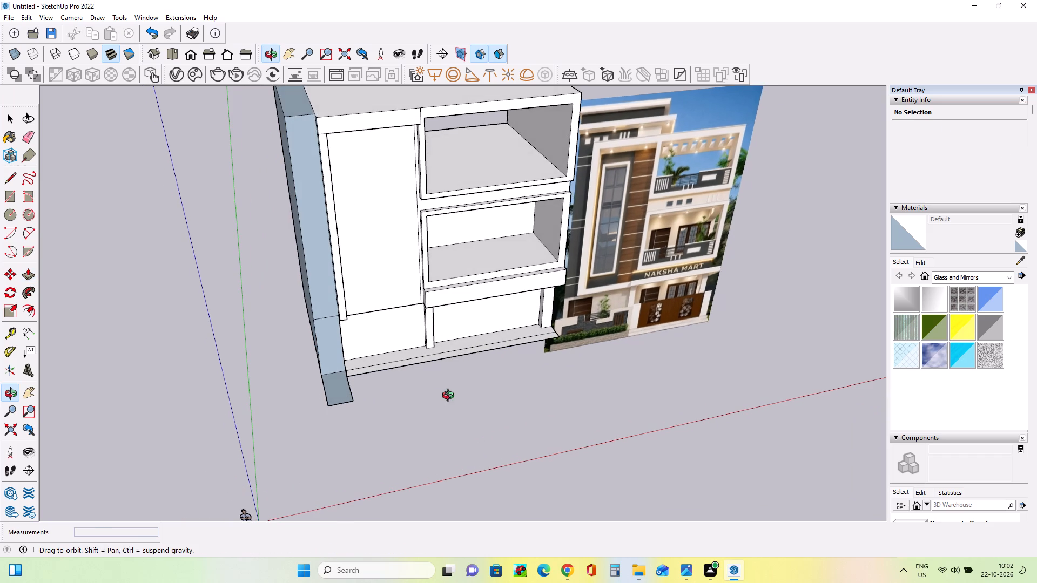
middle_drag(450, 397, 450, 398)
scroll(337, 366, up, 3)
middle_drag(336, 364, 328, 366)
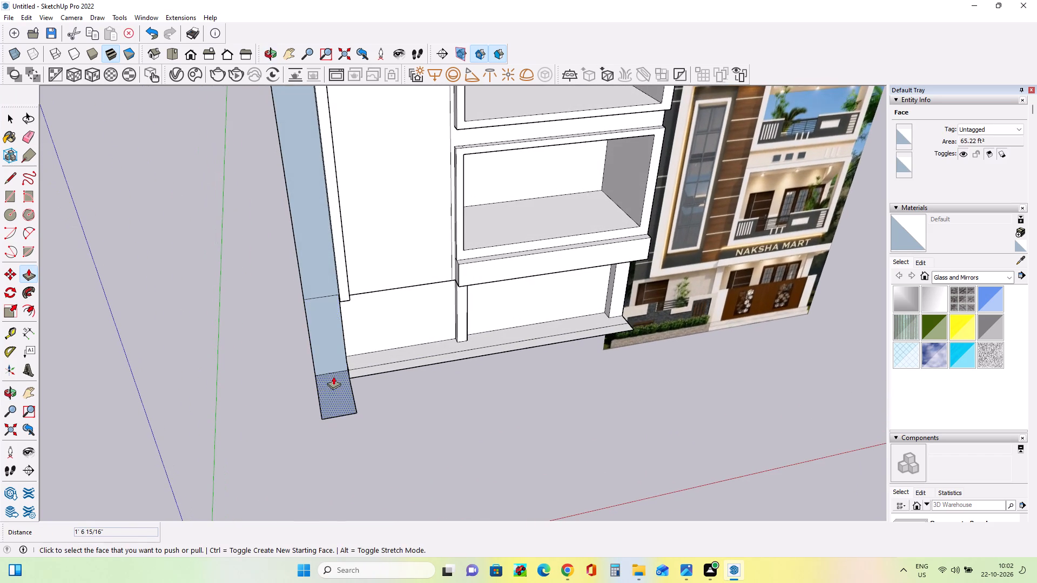
middle_drag(351, 303, 382, 183)
scroll(447, 310, up, 1)
middle_drag(450, 302, 452, 293)
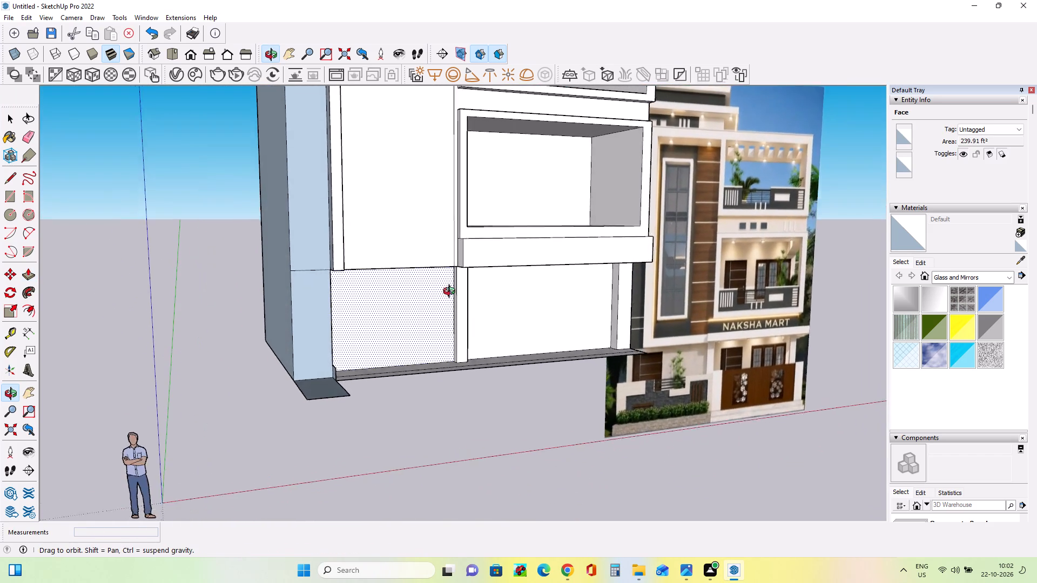
middle_drag(452, 293, 449, 273)
middle_drag(426, 284, 432, 240)
middle_drag(427, 399, 405, 376)
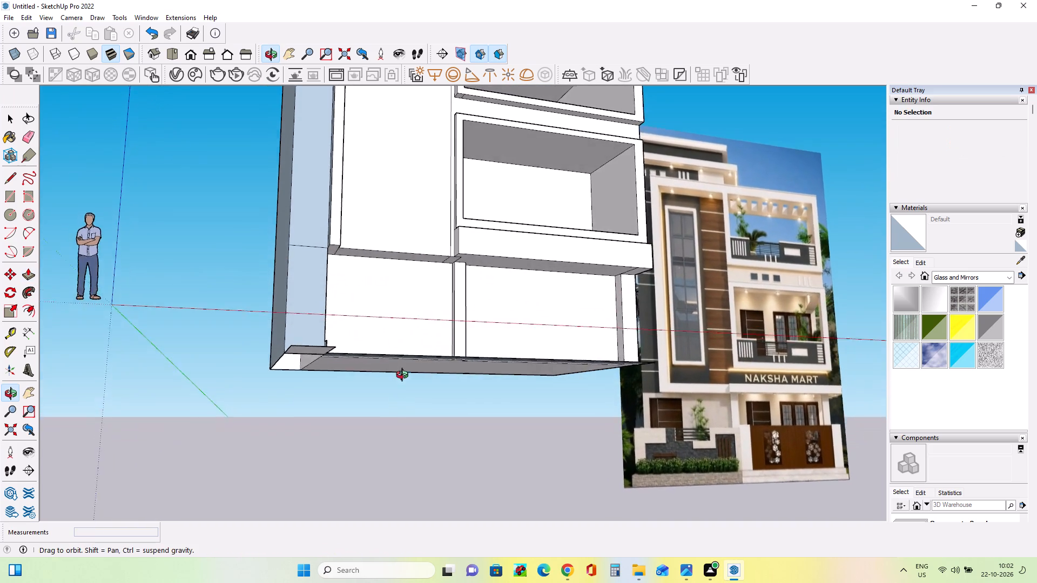
middle_drag(405, 376, 448, 253)
click(13, 191)
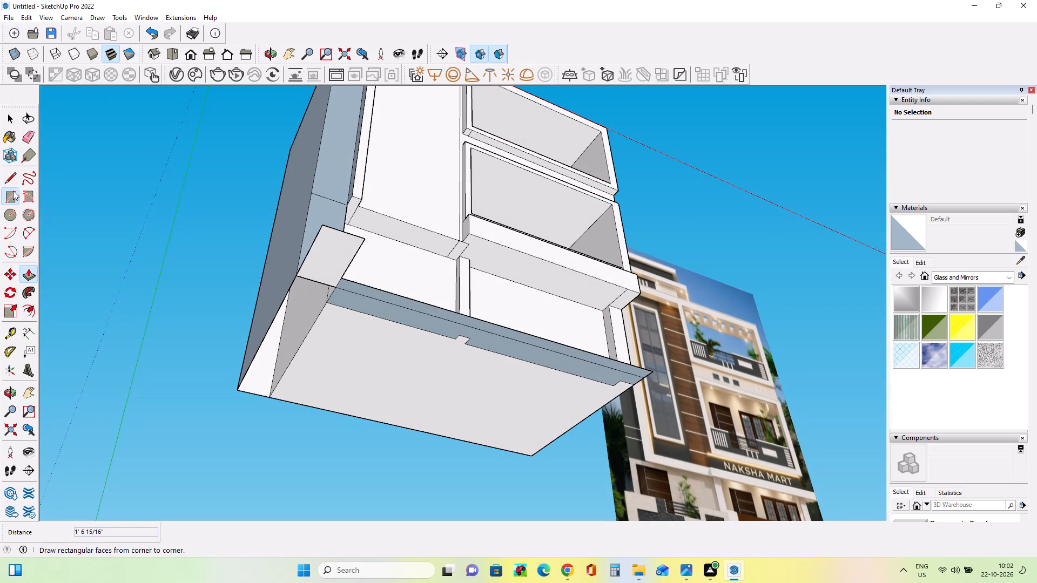
click(237, 387)
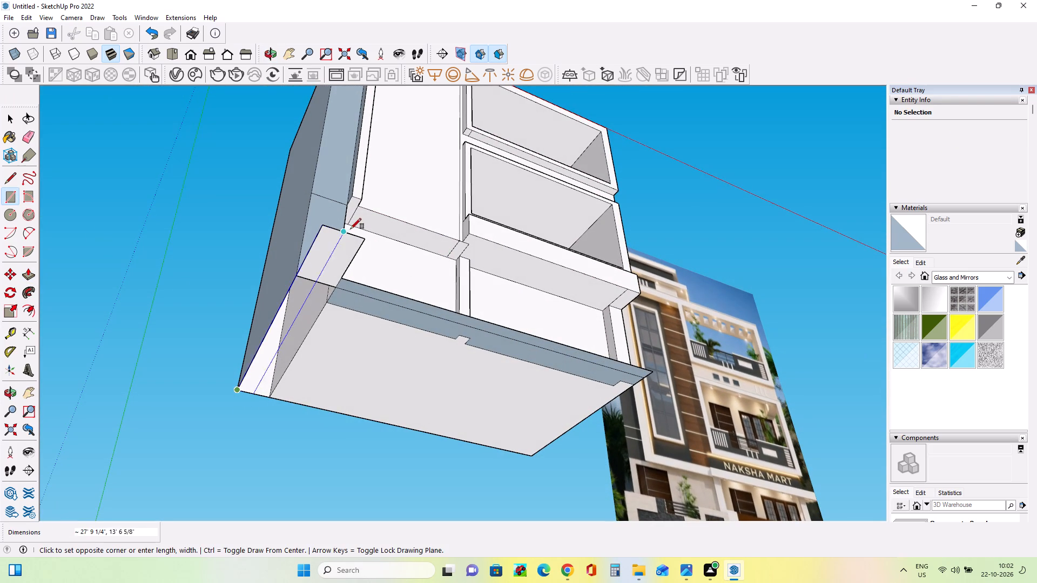
click(361, 239)
Erase the leftover edges of the flattened plinth's end where it meets the side volume and ground strip.
middle_drag(345, 312, 329, 404)
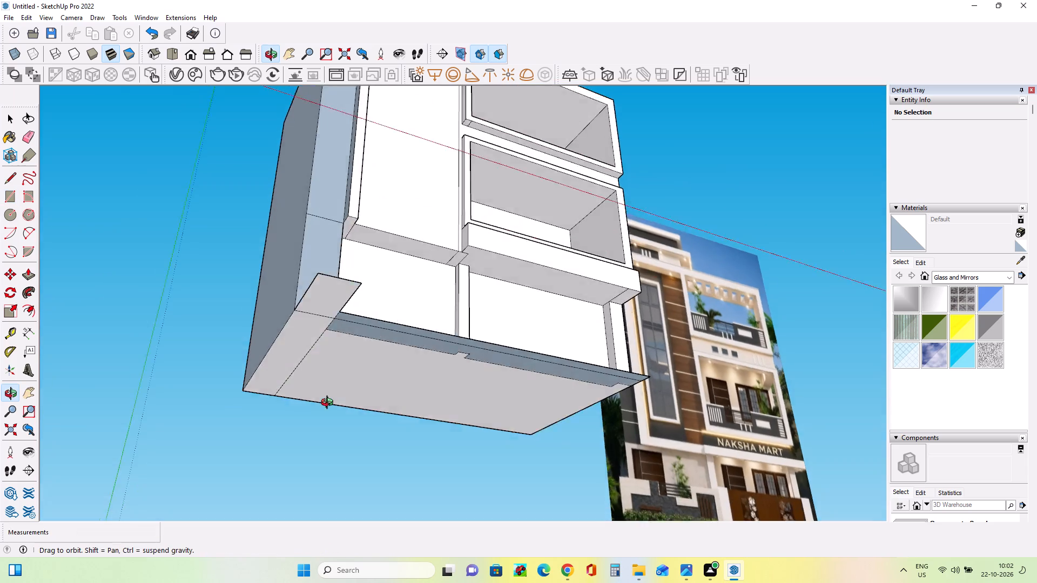
middle_drag(329, 404, 264, 534)
middle_drag(298, 376, 266, 311)
middle_drag(365, 336, 376, 384)
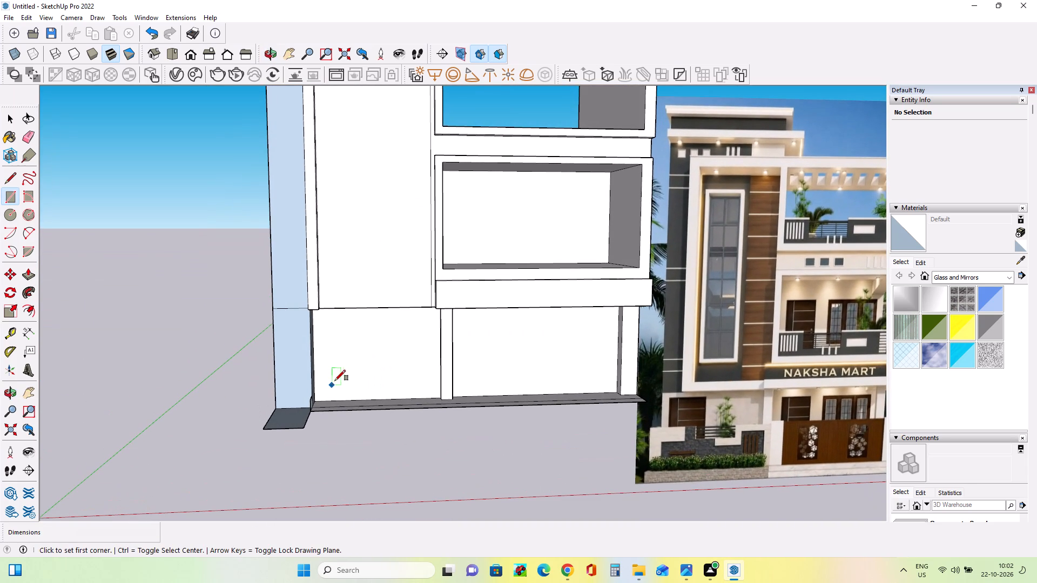
middle_drag(299, 320, 337, 320)
scroll(337, 320, up, 2)
middle_drag(360, 370, 273, 317)
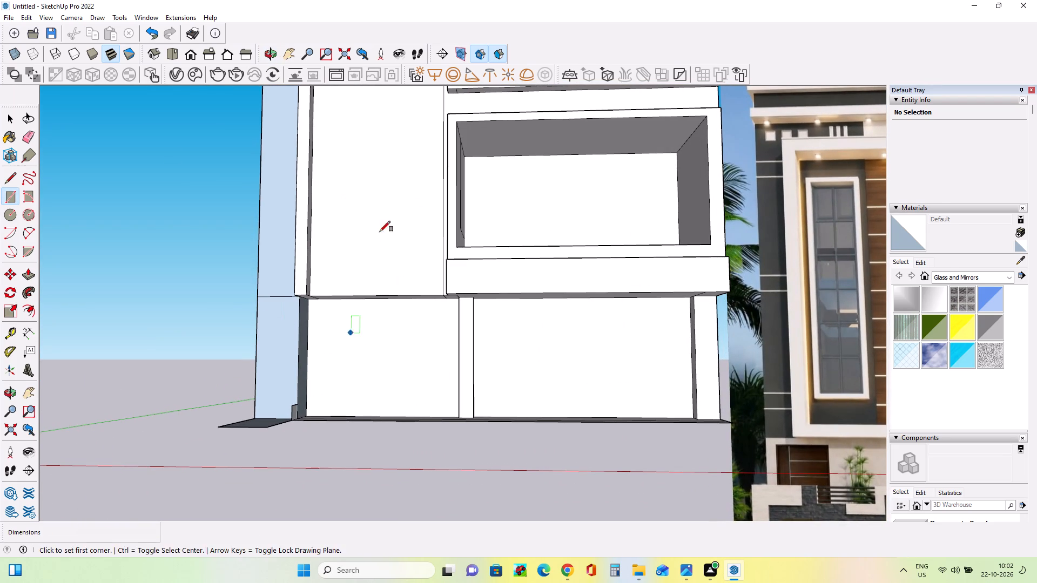
middle_drag(256, 406, 262, 479)
scroll(297, 397, up, 3)
middle_drag(296, 405, 312, 436)
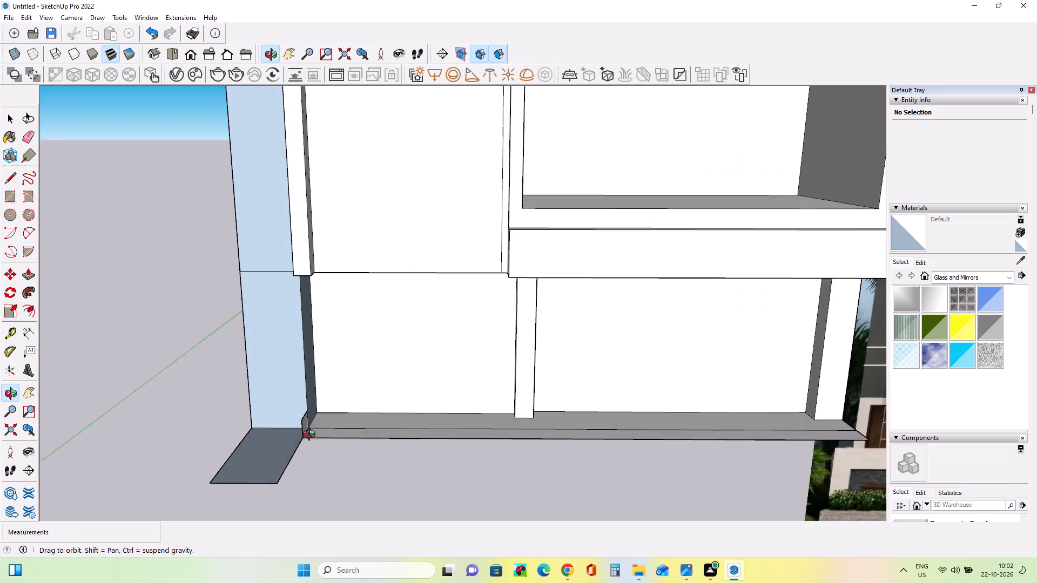
middle_drag(312, 436, 317, 445)
scroll(278, 421, up, 1)
middle_drag(278, 422, 159, 423)
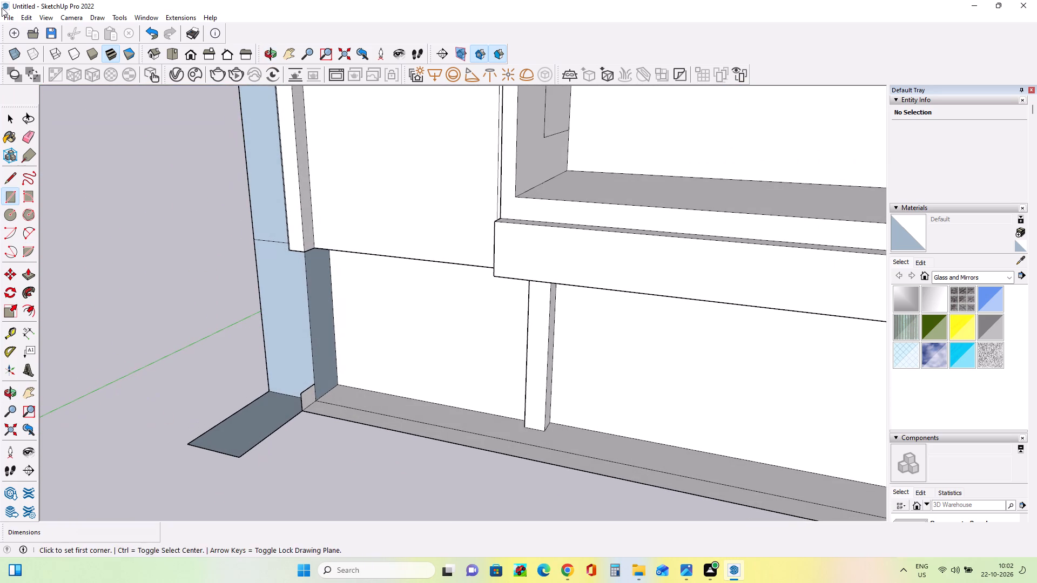
click(20, 134)
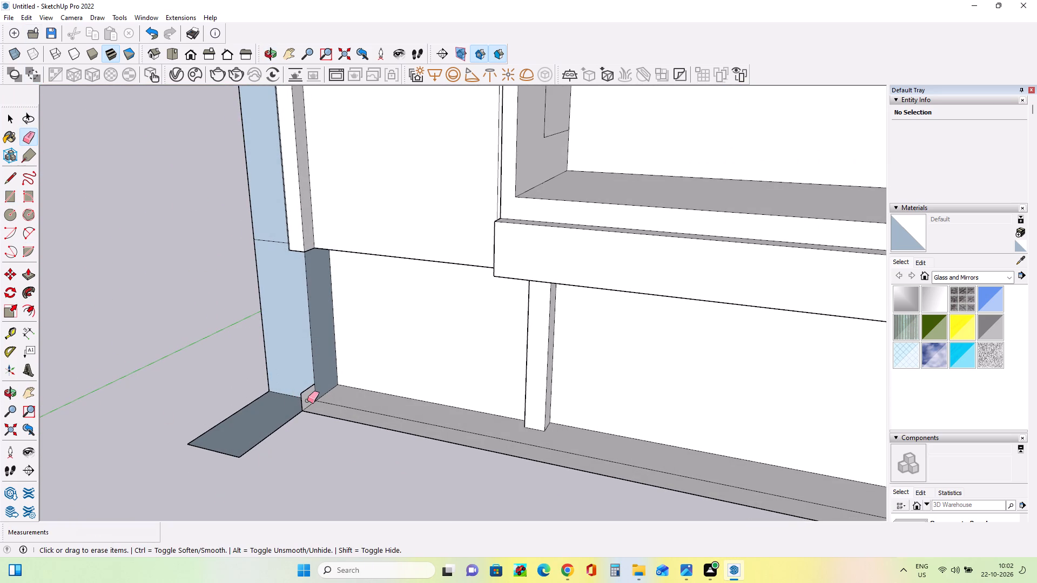
click(302, 398)
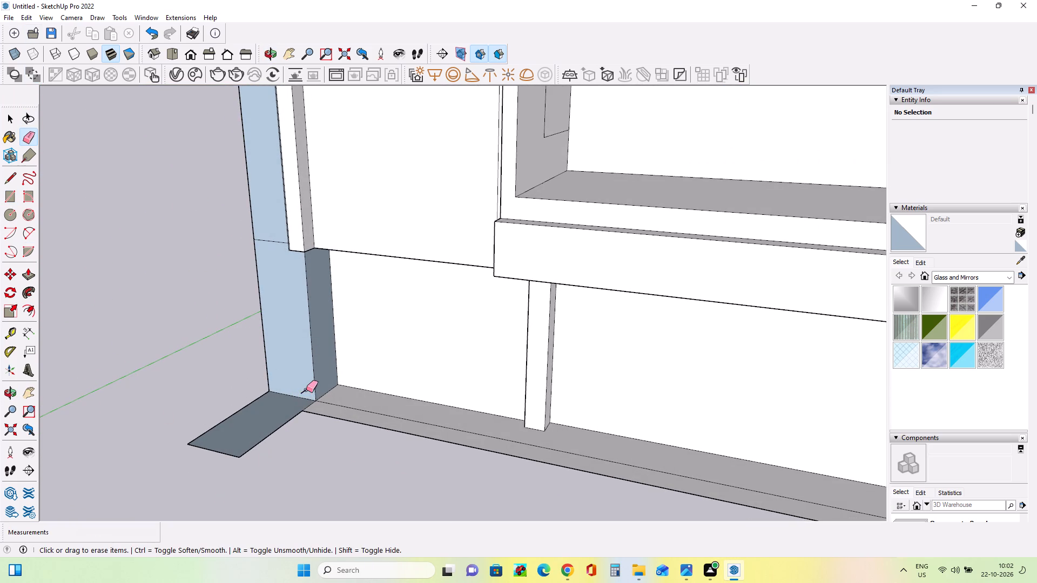
click(306, 390)
Pull the main building's underside face down 1' 5 15/16".
middle_drag(244, 383, 453, 292)
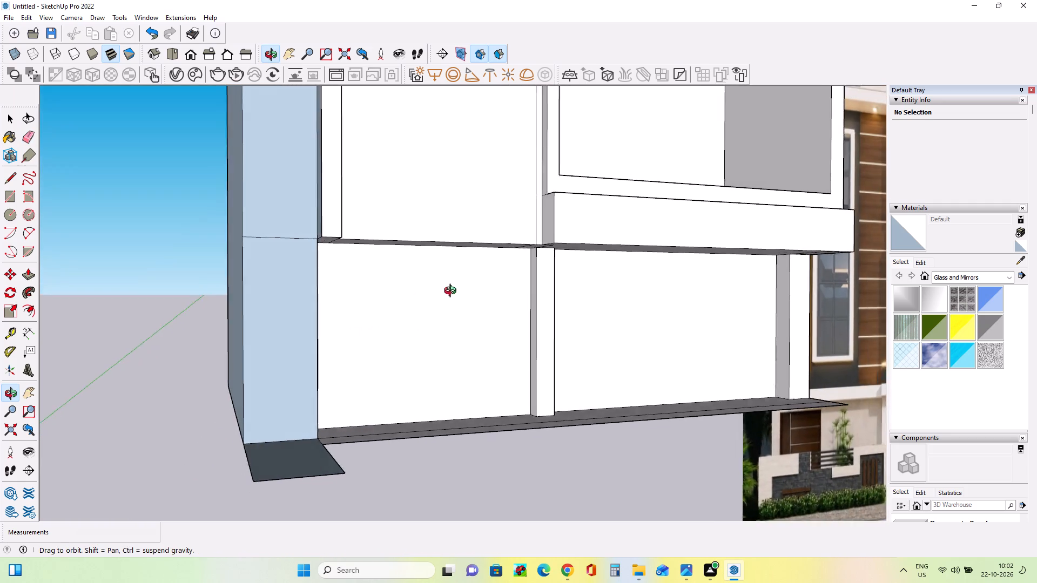
middle_drag(453, 292, 456, 245)
middle_drag(397, 245, 297, 230)
middle_drag(346, 311, 352, 320)
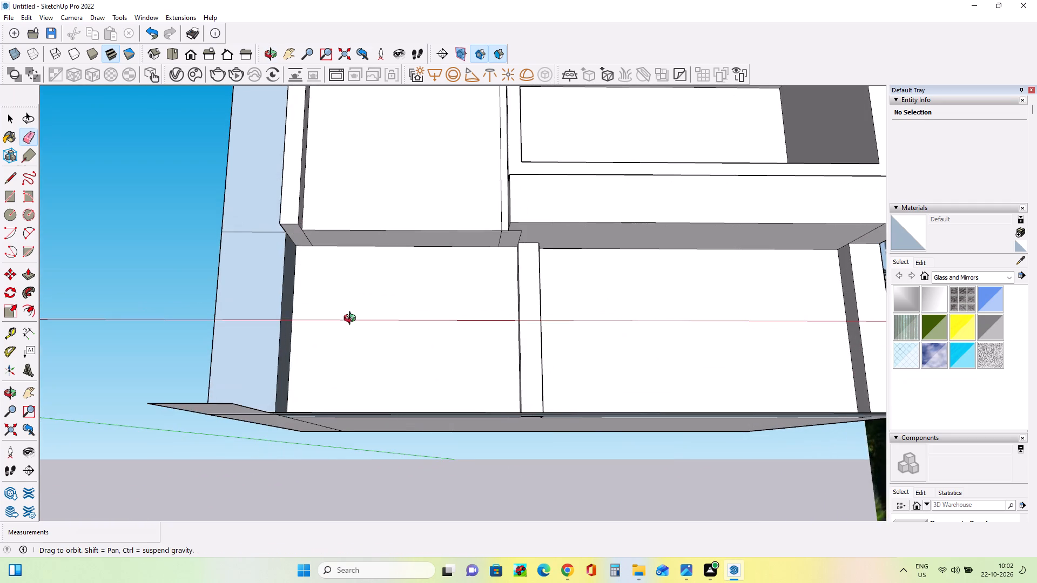
middle_drag(352, 320, 327, 305)
scroll(297, 305, down, 12)
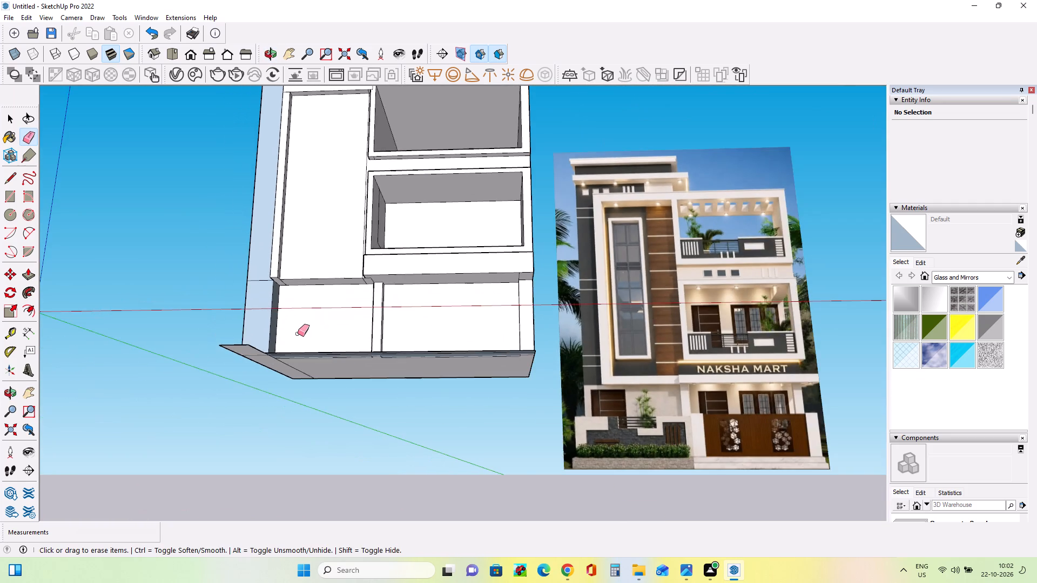
middle_drag(298, 335, 320, 452)
scroll(311, 349, up, 1)
scroll(311, 349, down, 4)
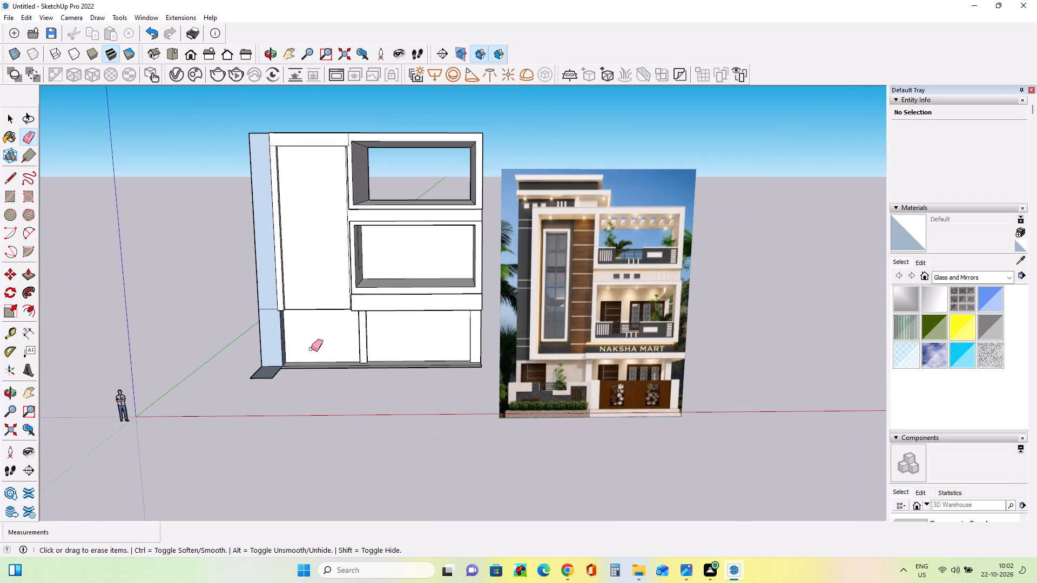
middle_drag(320, 323, 409, 194)
click(24, 273)
click(308, 364)
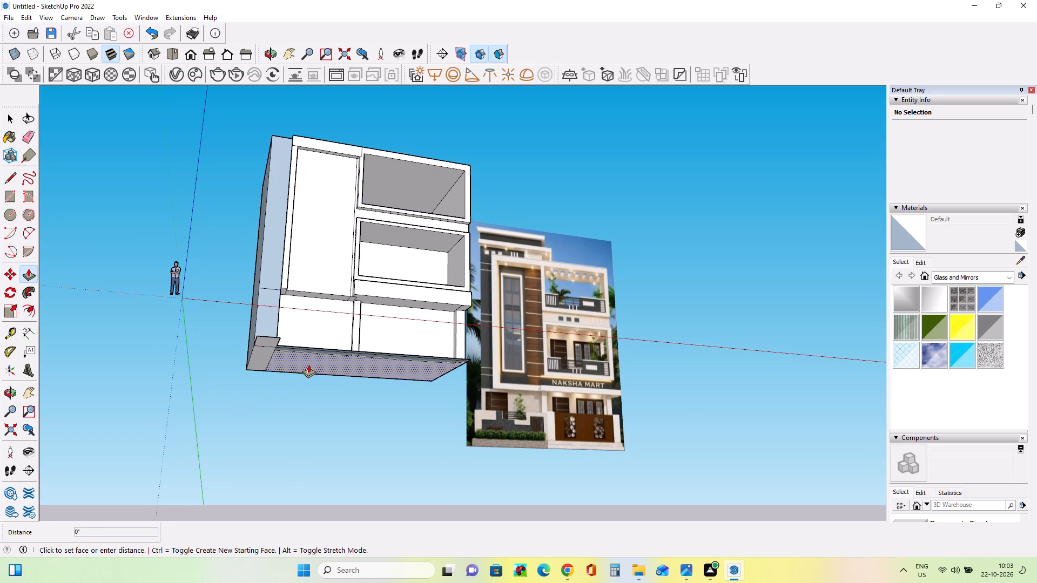
click(311, 370)
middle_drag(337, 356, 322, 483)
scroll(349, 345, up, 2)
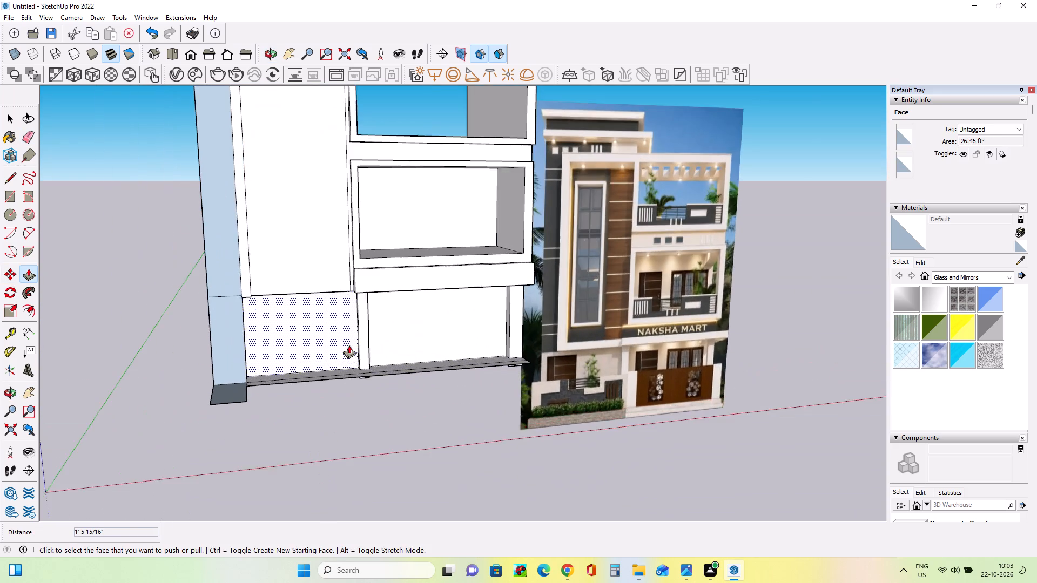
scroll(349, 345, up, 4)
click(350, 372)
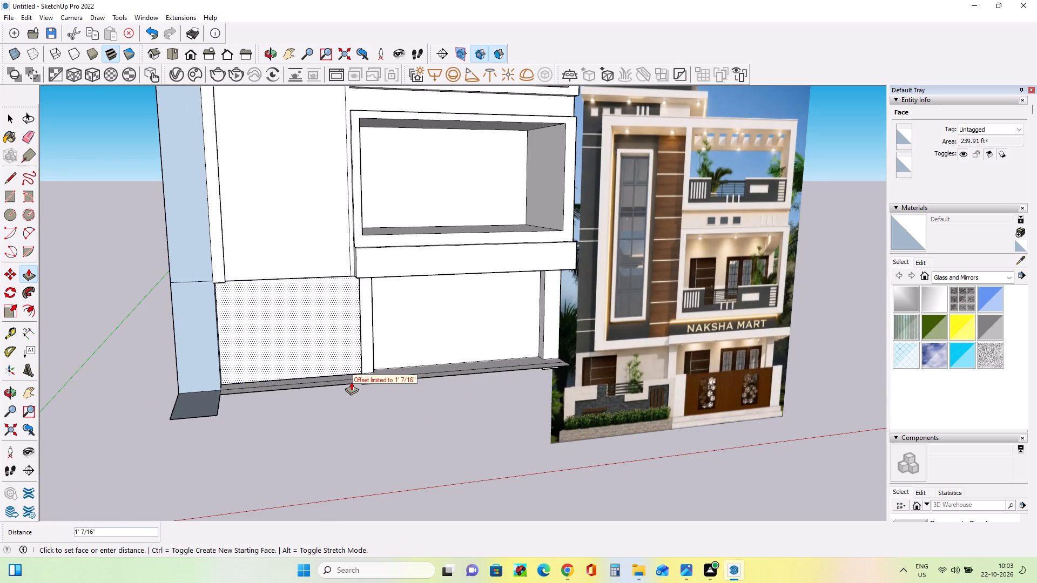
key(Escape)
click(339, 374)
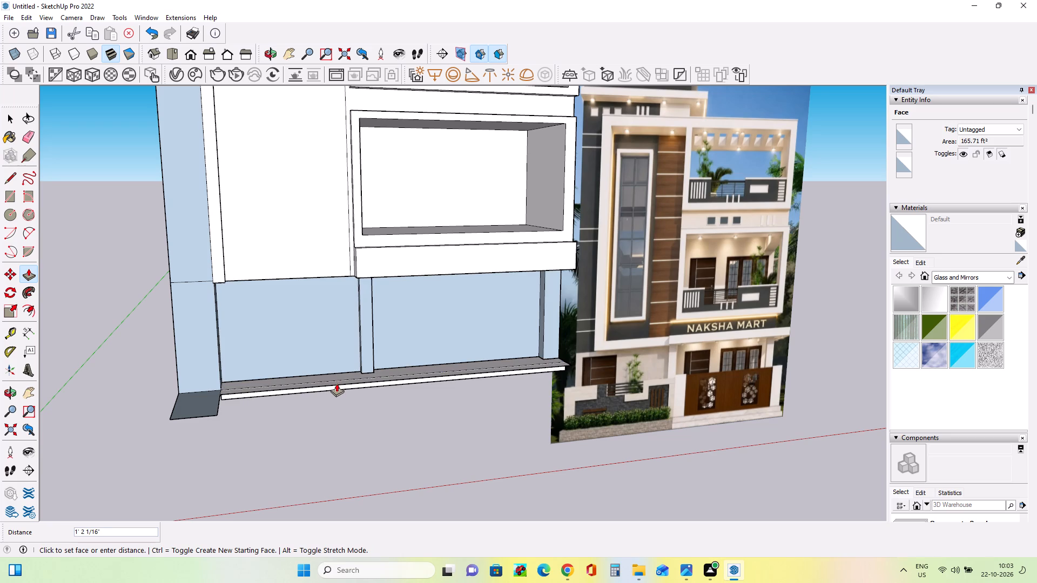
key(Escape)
Erase the edges of the thin ground strip running along the foot of the ground-floor front wall.
middle_drag(341, 384, 379, 262)
click(29, 131)
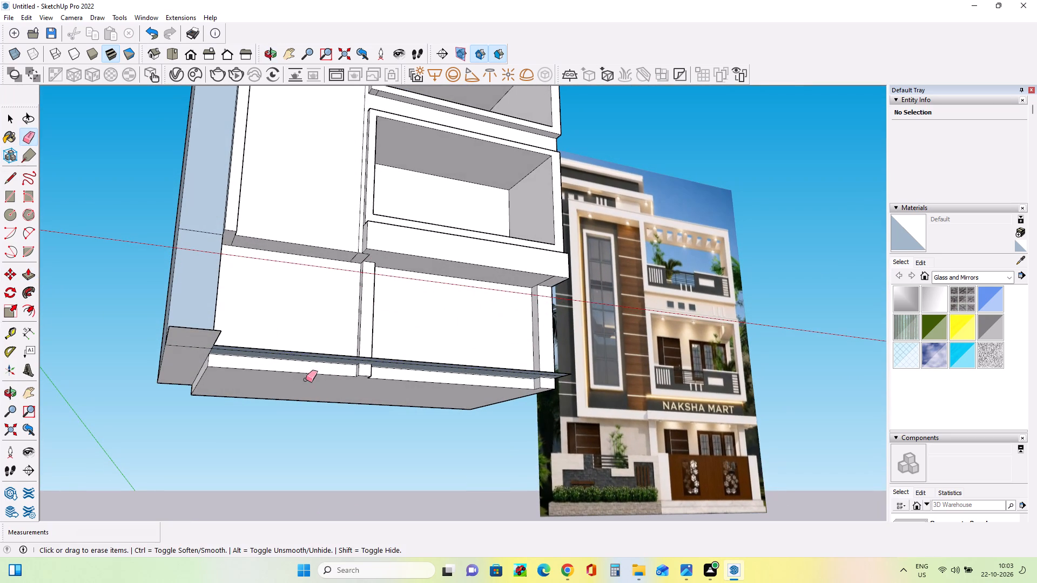
drag(312, 352, 316, 364)
drag(399, 366, 400, 372)
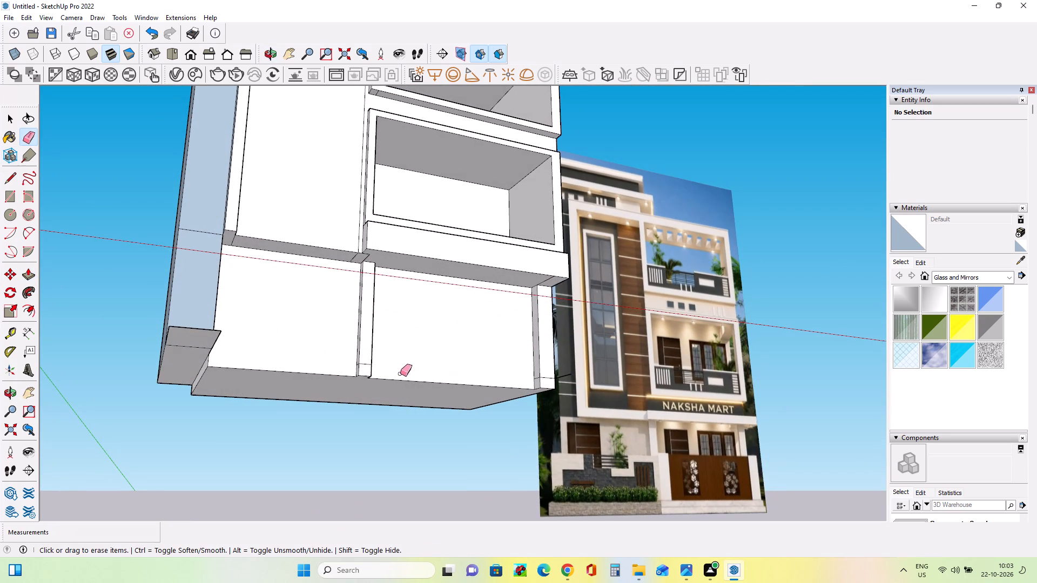
drag(551, 379, 553, 387)
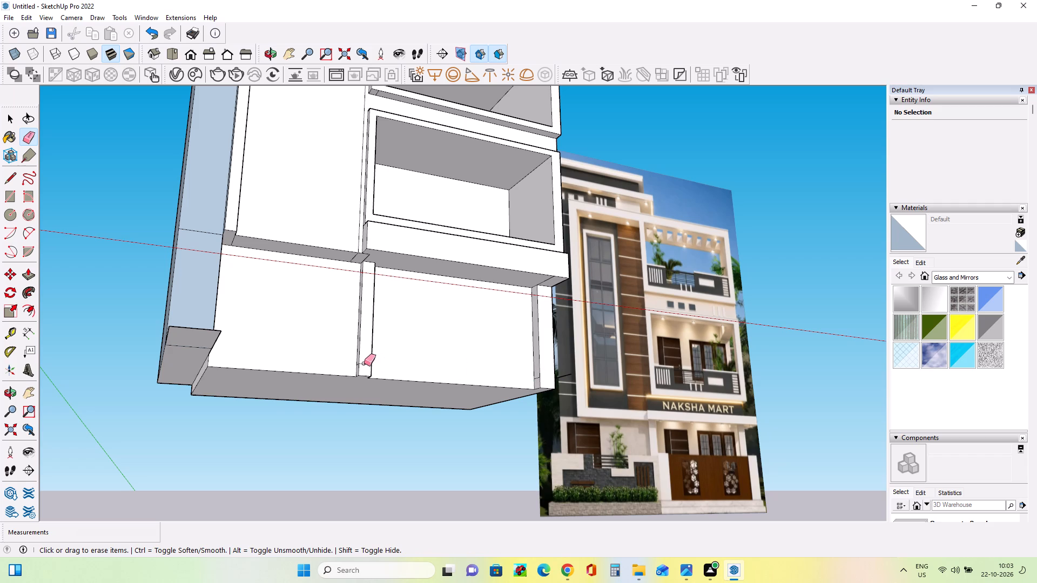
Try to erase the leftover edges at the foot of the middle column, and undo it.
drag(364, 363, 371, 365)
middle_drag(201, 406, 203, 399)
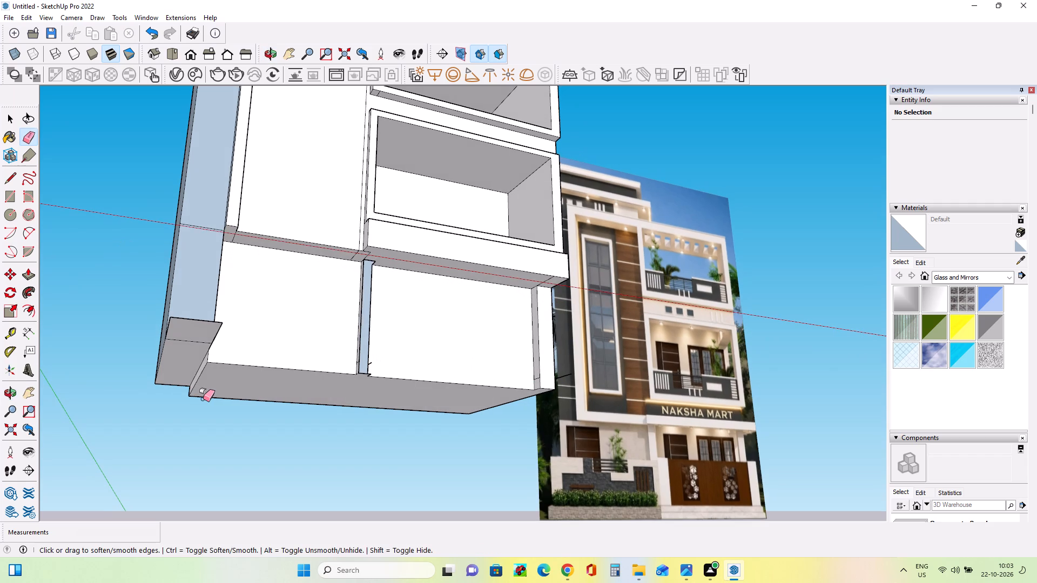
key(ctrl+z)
Erase the short leftover horizontal edge across the front of the middle column's foot.
scroll(369, 367, up, 5)
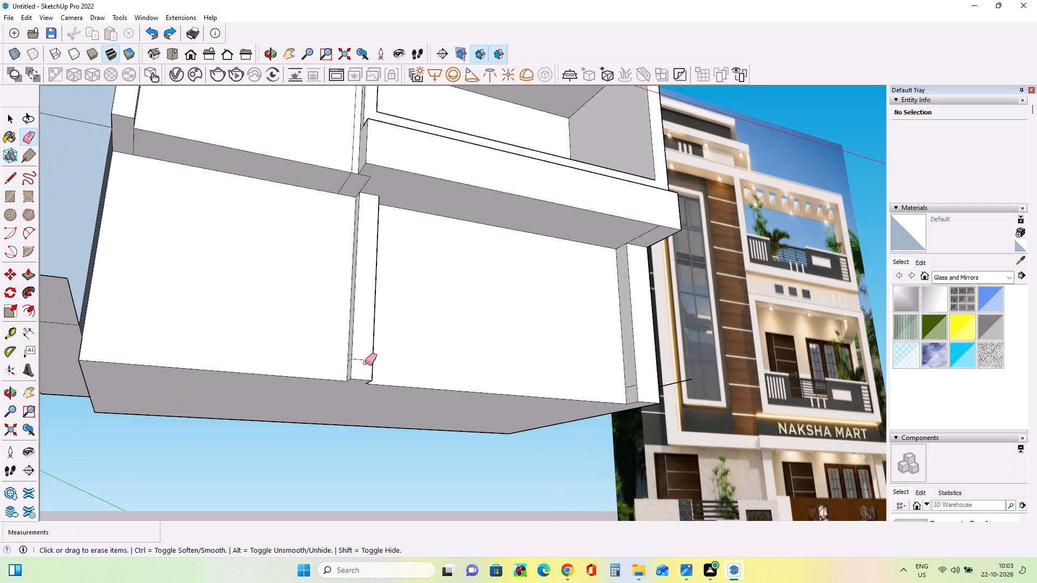
click(367, 360)
middle_drag(337, 367, 344, 367)
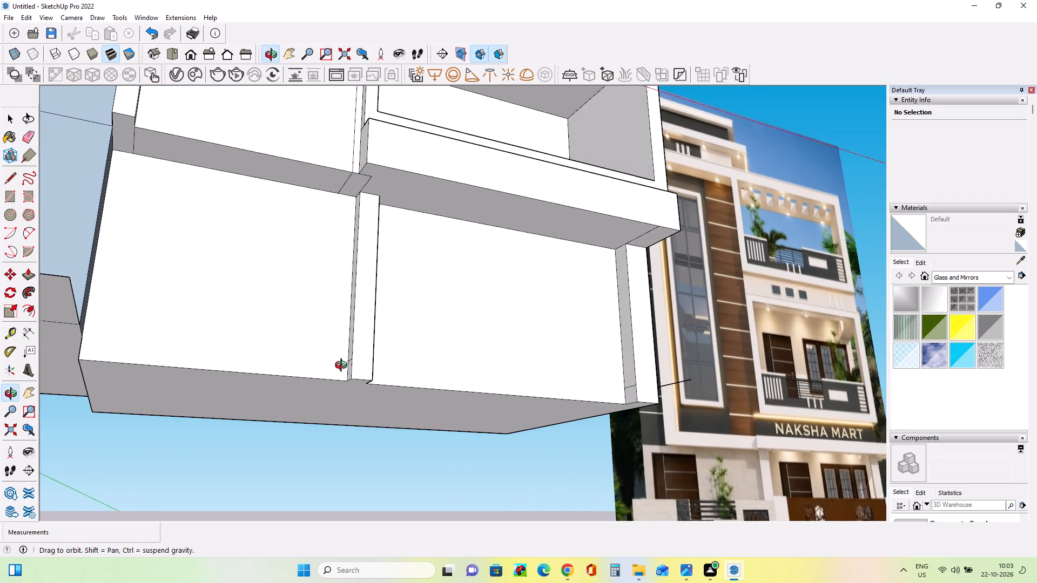
middle_drag(344, 367, 344, 367)
Erase the remaining edges of the ground strip's end projecting in front of the side volume's base.
scroll(347, 370, down, 2)
middle_drag(243, 375, 262, 405)
scroll(246, 380, down, 1)
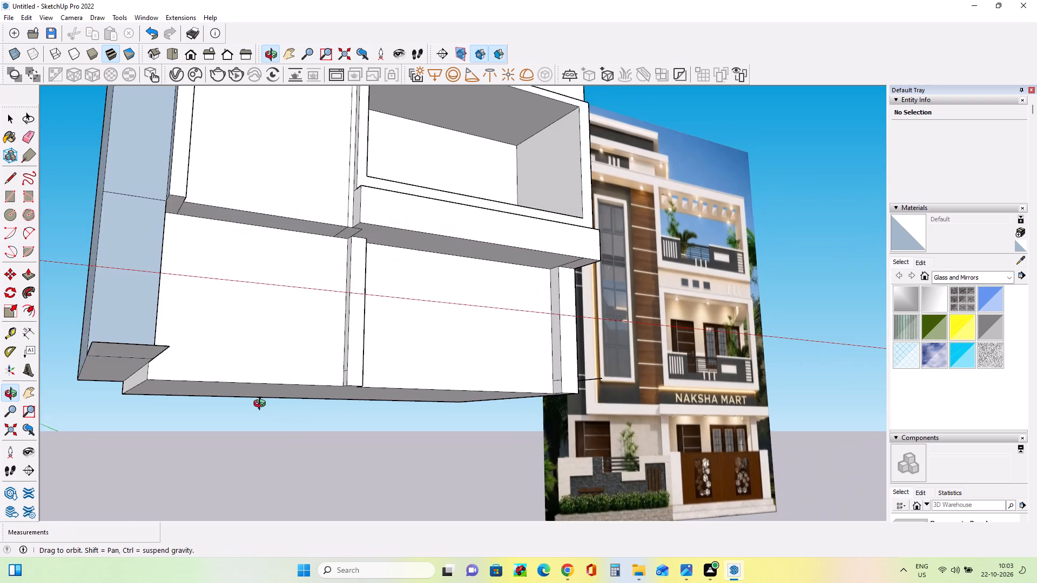
middle_drag(262, 405, 306, 444)
middle_click(301, 433)
click(190, 400)
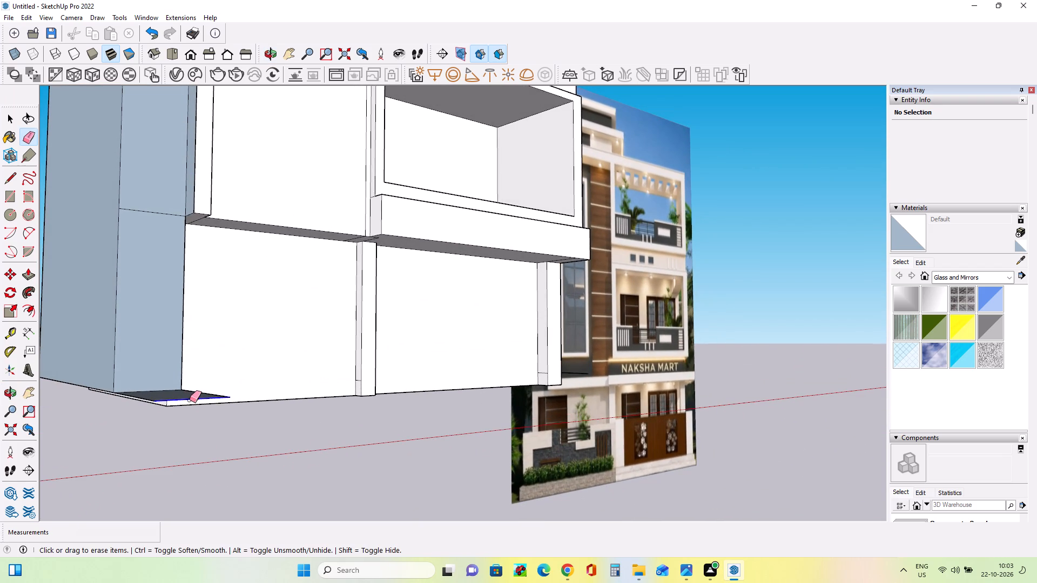
click(218, 396)
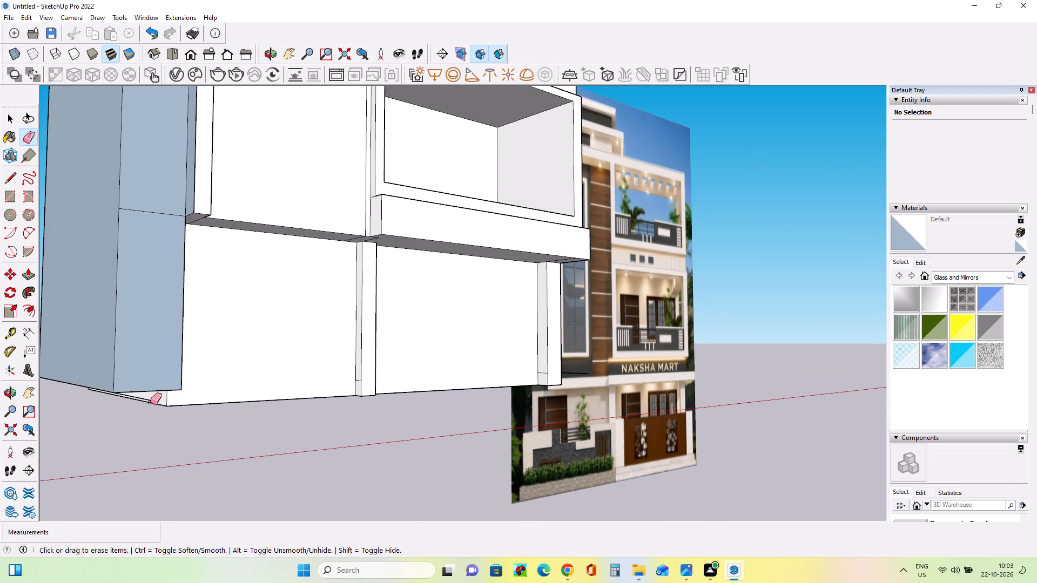
click(153, 399)
Pull the side volume's underside down 1' 5 15/16" to the level of the main building's underside.
middle_drag(143, 408, 191, 324)
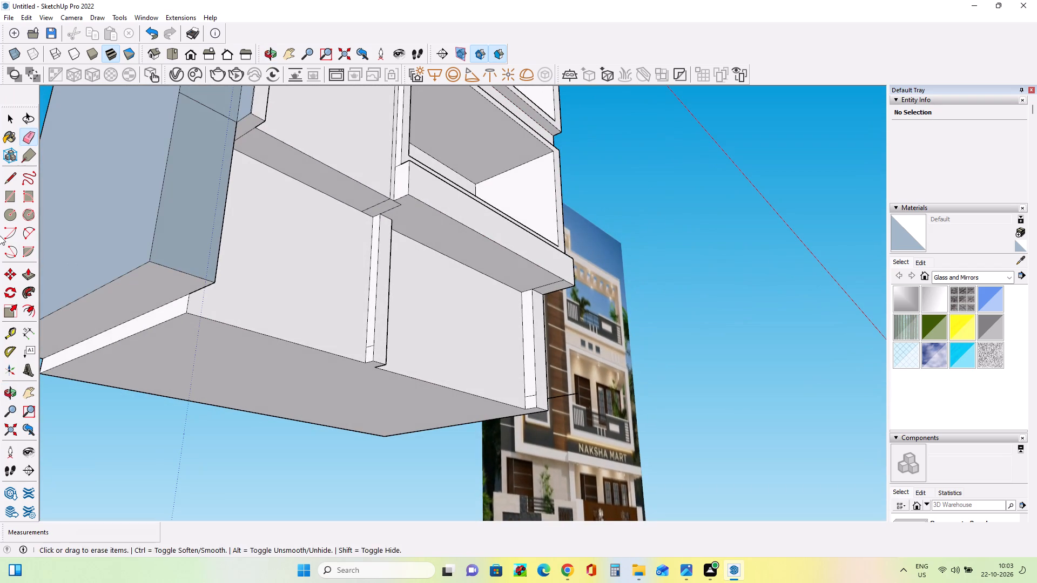
click(30, 272)
click(167, 294)
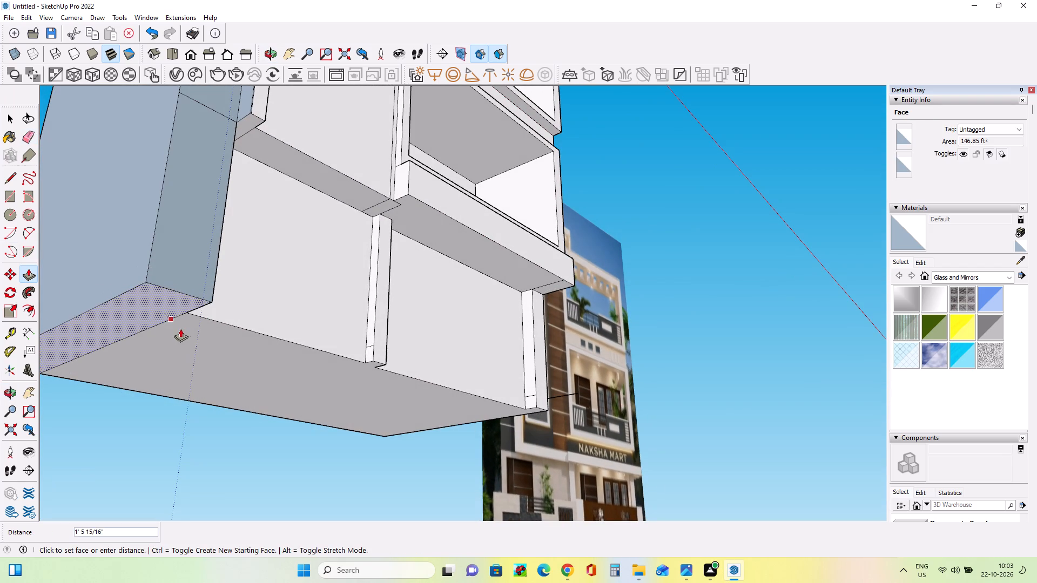
click(187, 330)
Pull the main building's underside and the side volume's underside down by the same 9 5/16".
middle_drag(64, 341, 30, 330)
scroll(27, 328, down, 4)
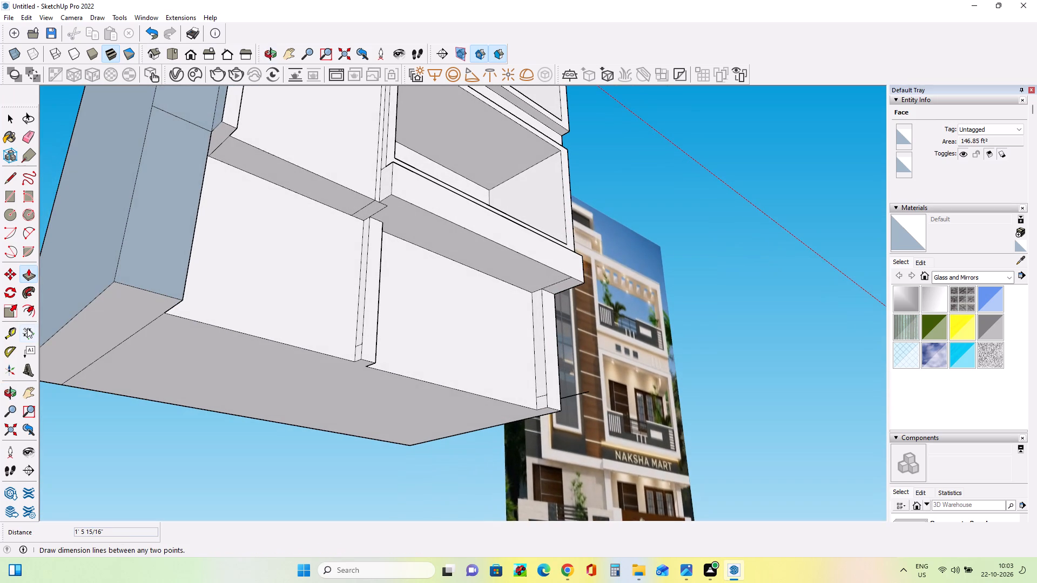
click(170, 362)
click(170, 370)
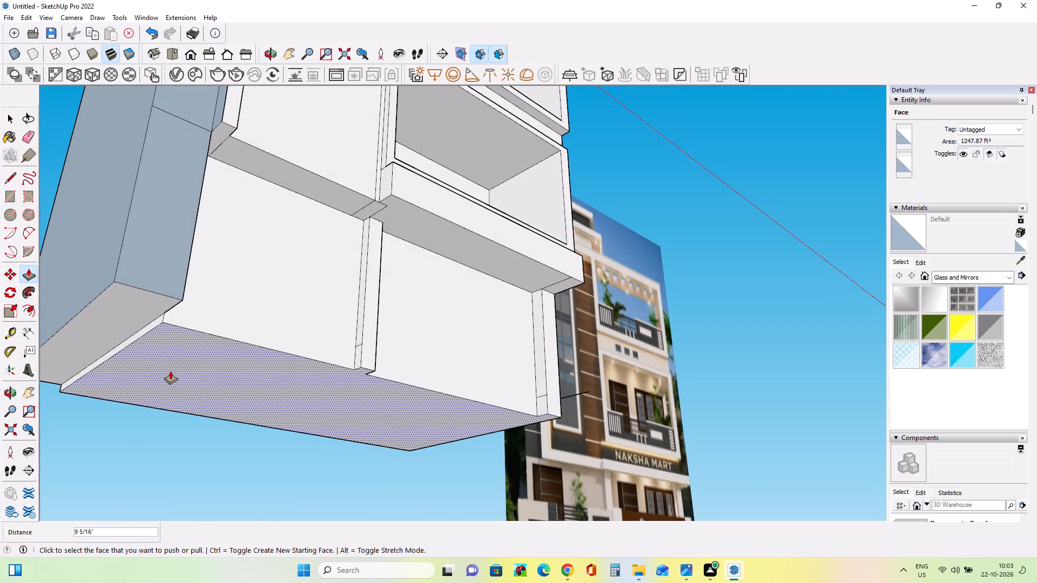
click(93, 312)
click(178, 361)
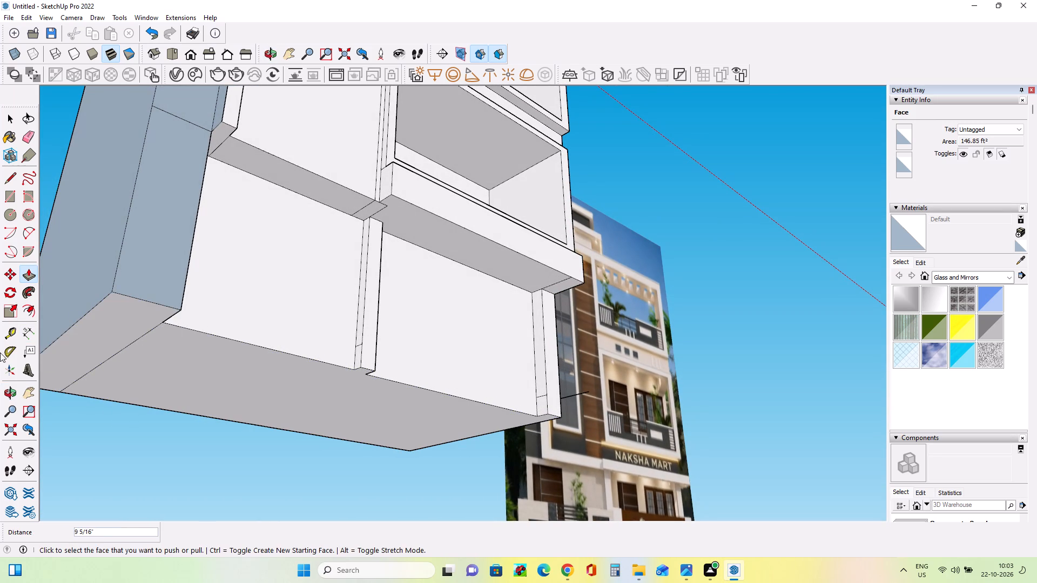
Push the side volume's ground-floor front face back about 3' 5 3/16", flush with the ground-floor front wall.
scroll(0, 352, down, 4)
scroll(218, 356, down, 10)
middle_drag(280, 367, 198, 461)
scroll(259, 375, up, 4)
middle_drag(262, 384, 197, 397)
middle_click(223, 366)
middle_drag(192, 317, 305, 311)
scroll(217, 317, up, 5)
middle_drag(211, 344, 10, 400)
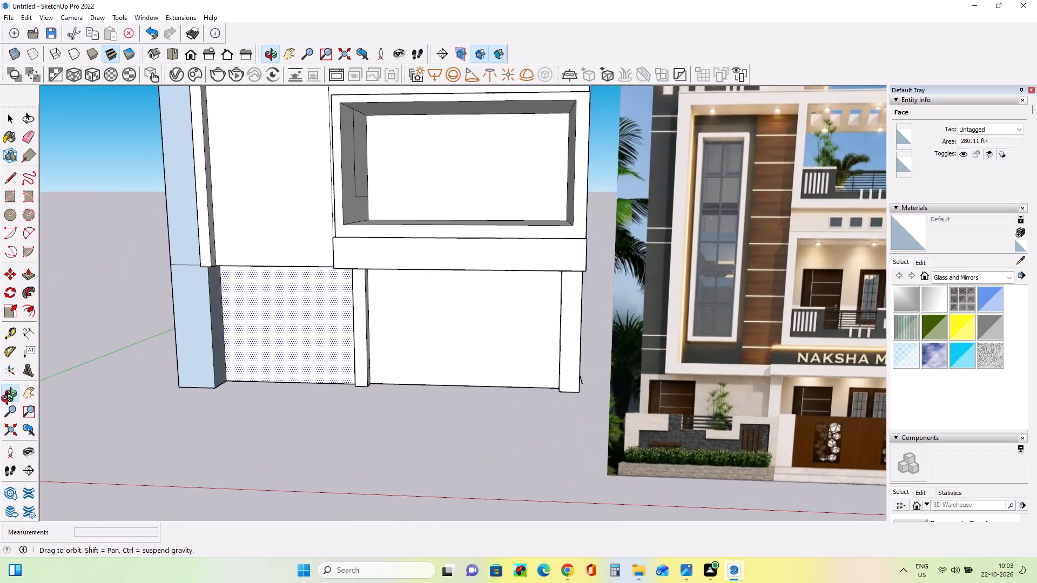
middle_drag(10, 400, 194, 364)
click(180, 372)
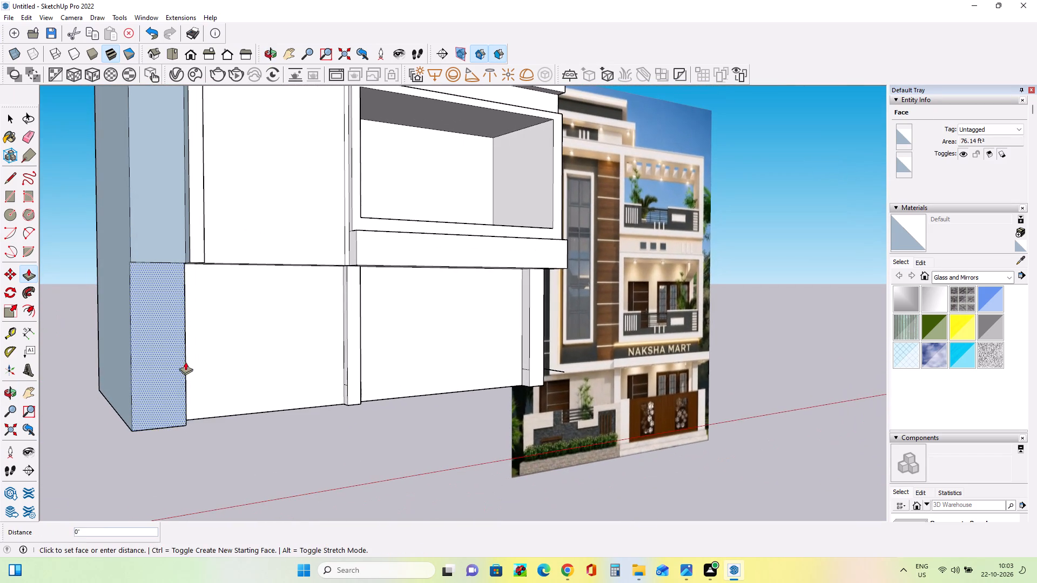
click(203, 334)
Erase the two leftover edges across the overhang's underside above the middle column.
middle_drag(173, 339, 180, 303)
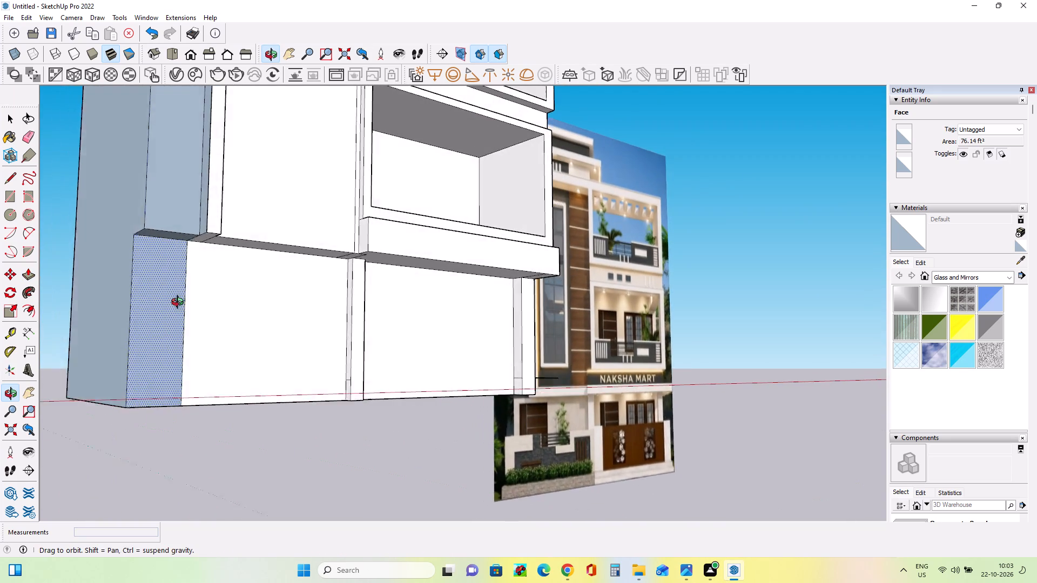
middle_drag(180, 303, 117, 312)
scroll(117, 312, down, 2)
middle_drag(282, 350, 282, 358)
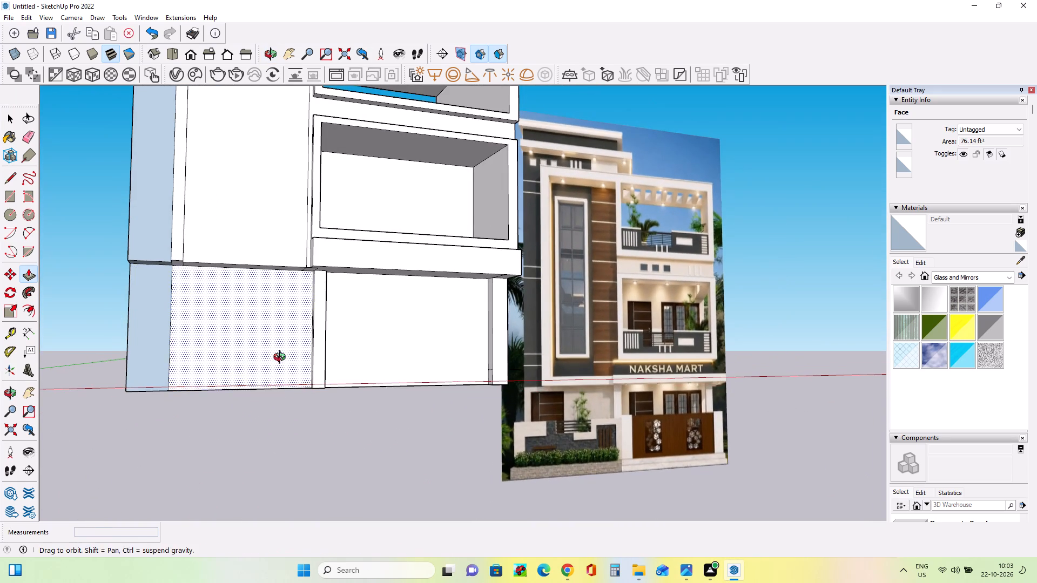
middle_drag(282, 358, 282, 360)
scroll(192, 327, up, 2)
middle_drag(178, 344, 191, 357)
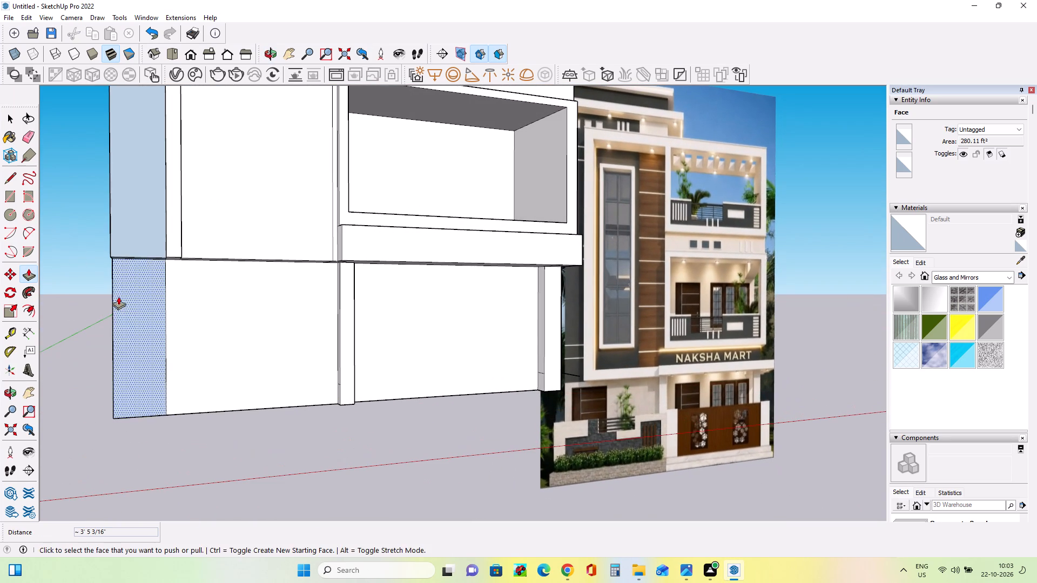
click(9, 192)
middle_drag(271, 327, 272, 320)
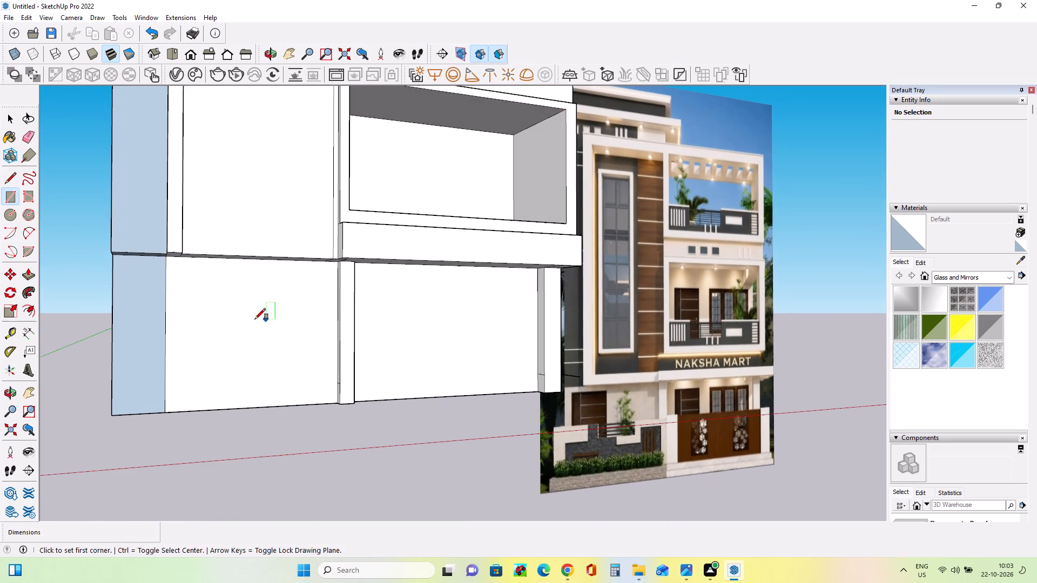
middle_drag(255, 308, 288, 223)
scroll(347, 259, up, 1)
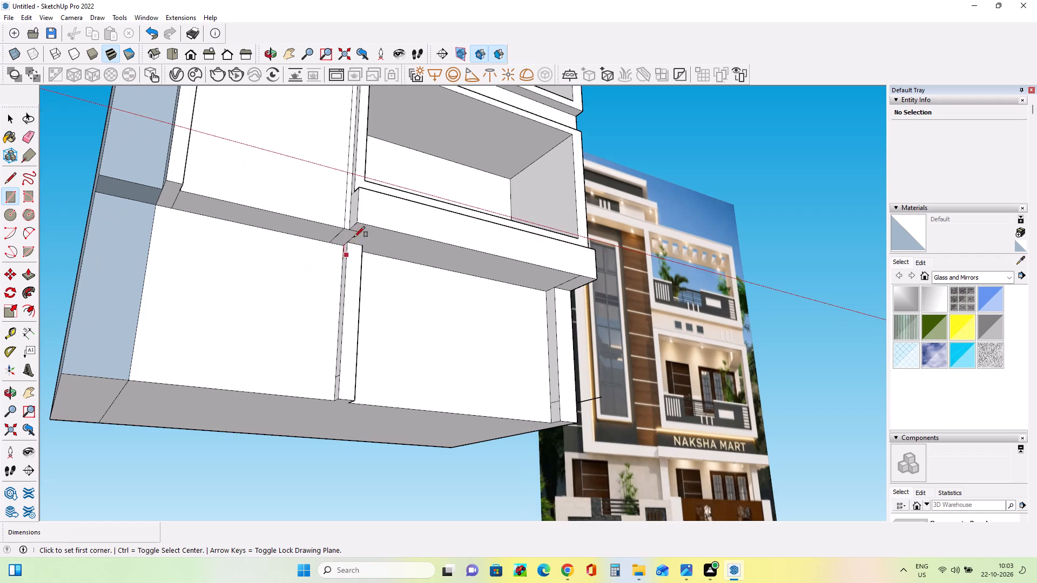
click(32, 134)
drag(355, 233, 361, 235)
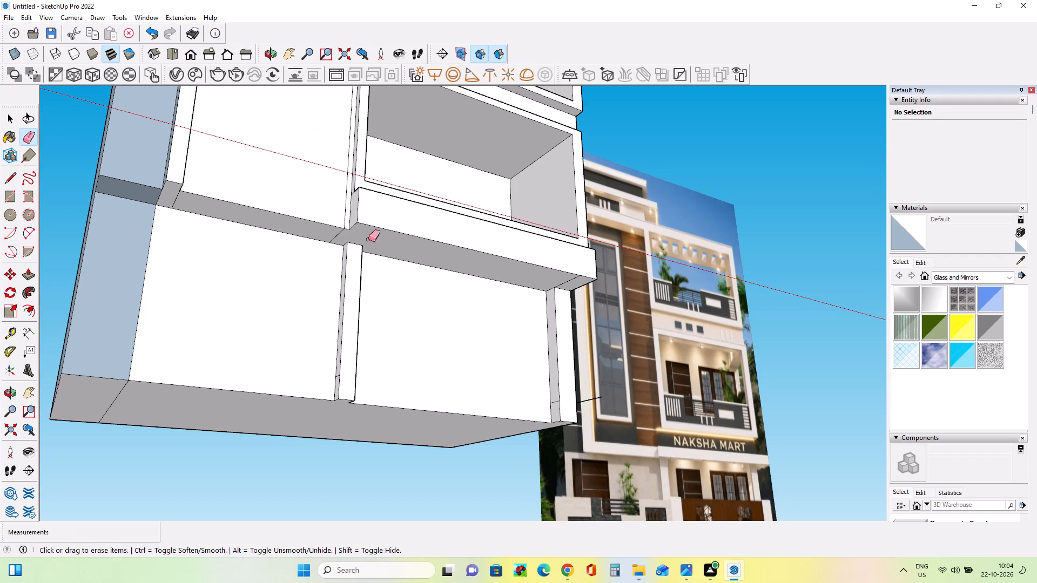
click(341, 233)
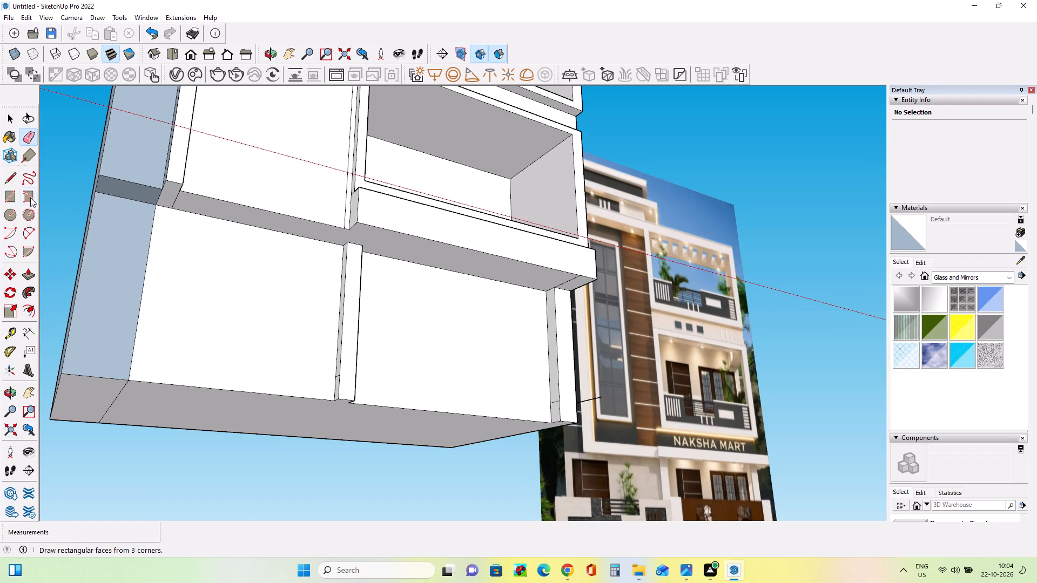
Draw a rectangle about 22' 6 3/16" by 8 13/16" beneath the overhang, from the middle column's top corner to the side volume's outer edge.
click(10, 196)
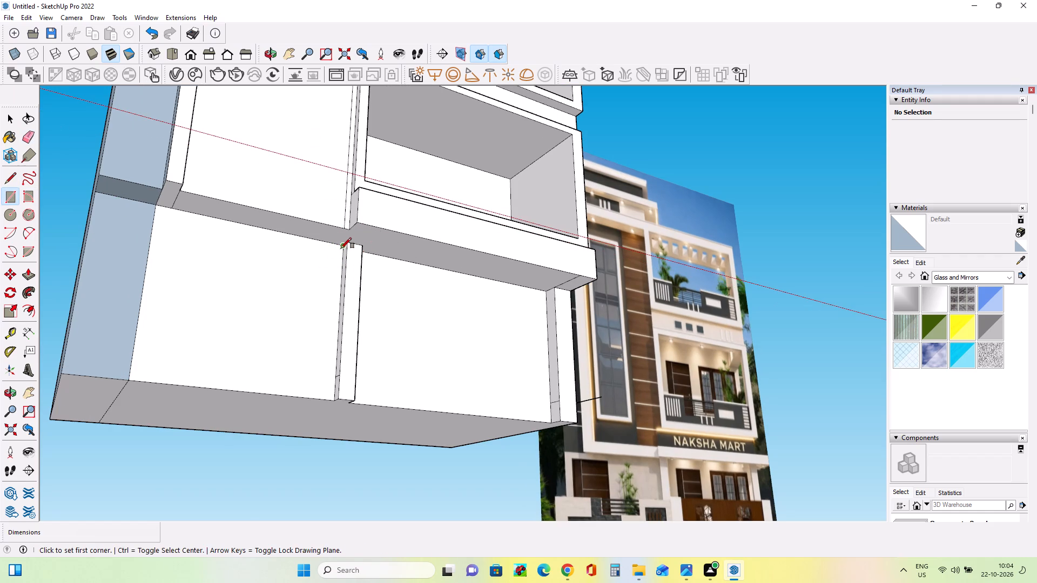
click(341, 248)
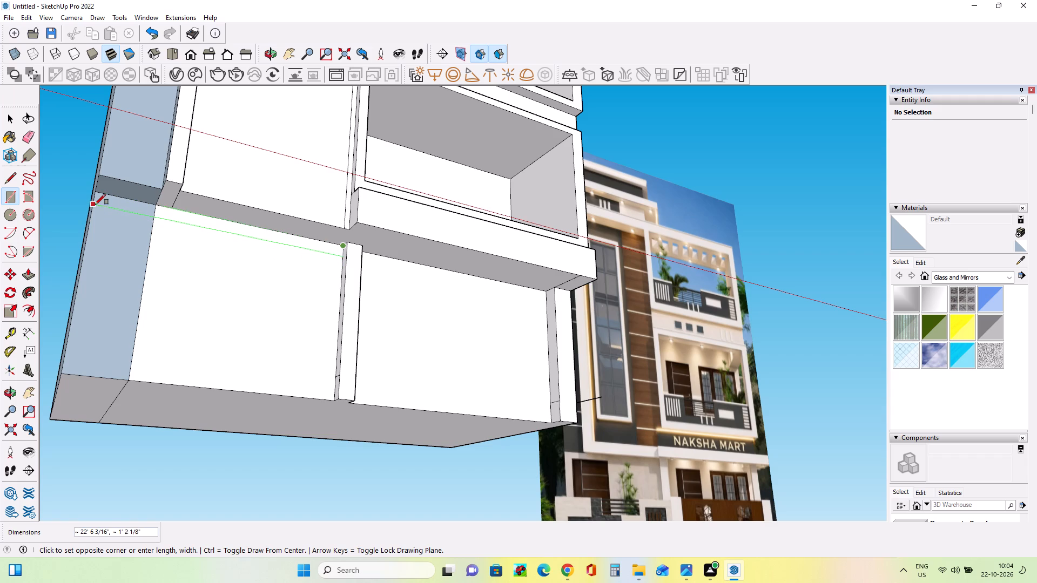
click(95, 200)
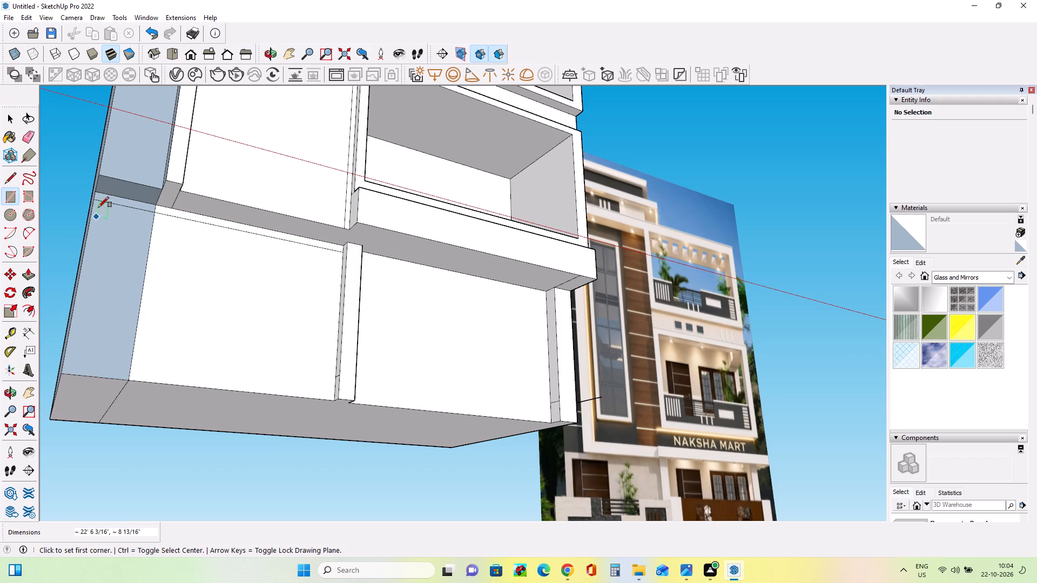
Draw a narrow vertical rectangle along the outer edge of the side volume's ground-floor front face, running from the overhang to the base.
click(98, 193)
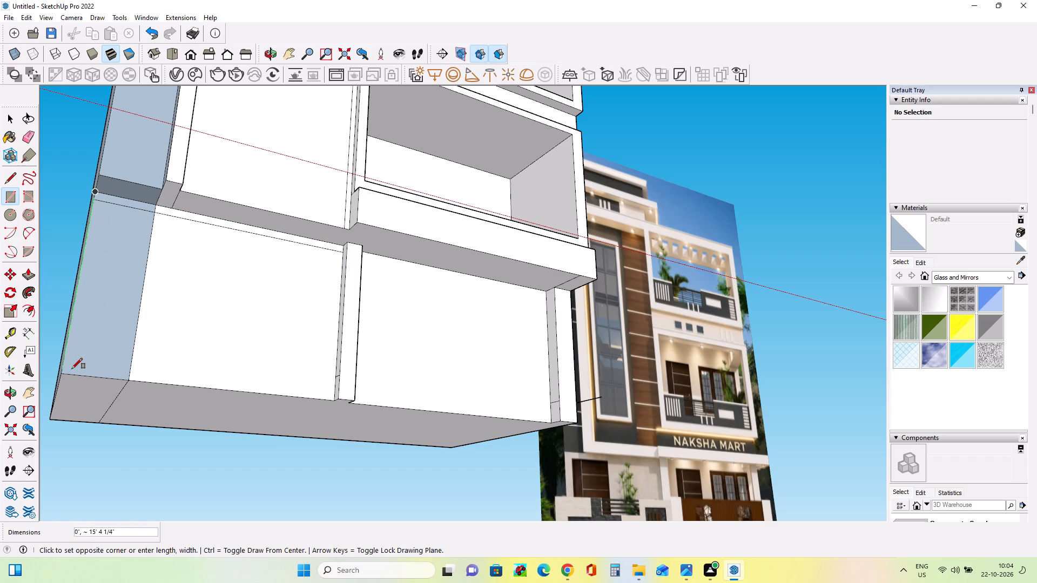
click(74, 371)
middle_drag(148, 366, 173, 404)
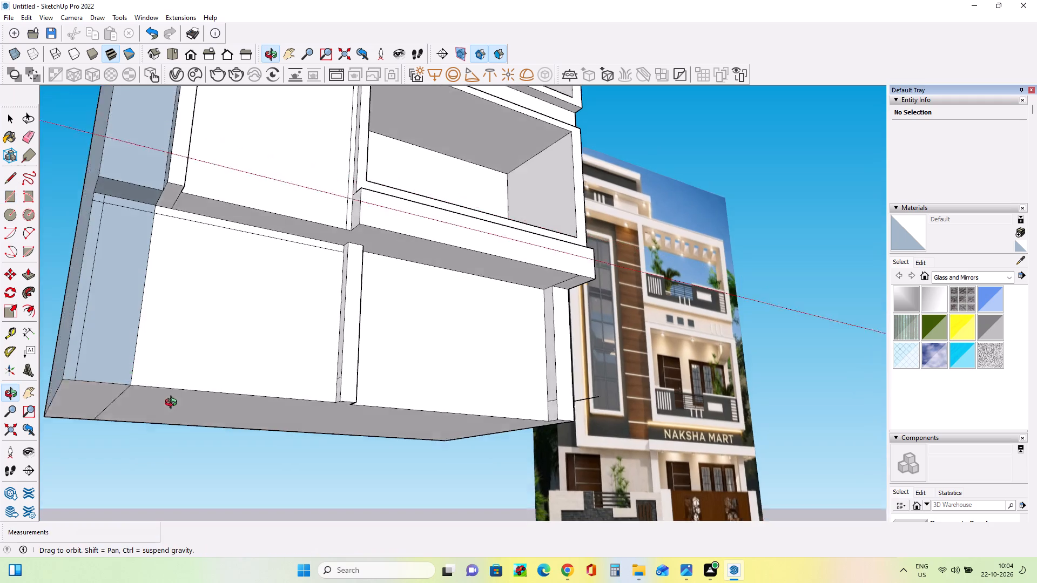
middle_drag(173, 404, 176, 409)
Erase the vertical edge separating the side volume's ground-floor face from the front wall, including its short piece within the top band.
click(33, 134)
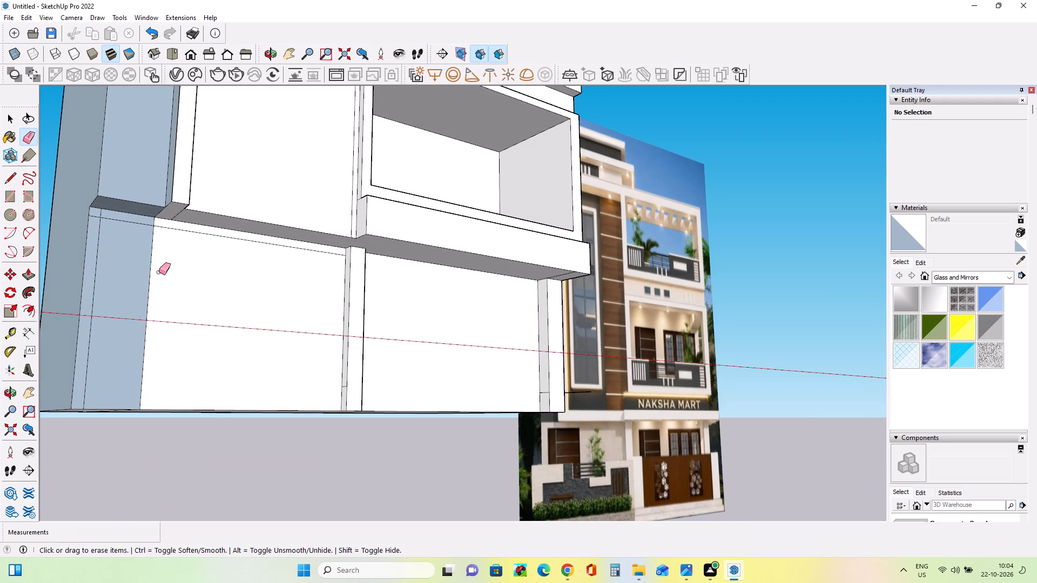
click(151, 269)
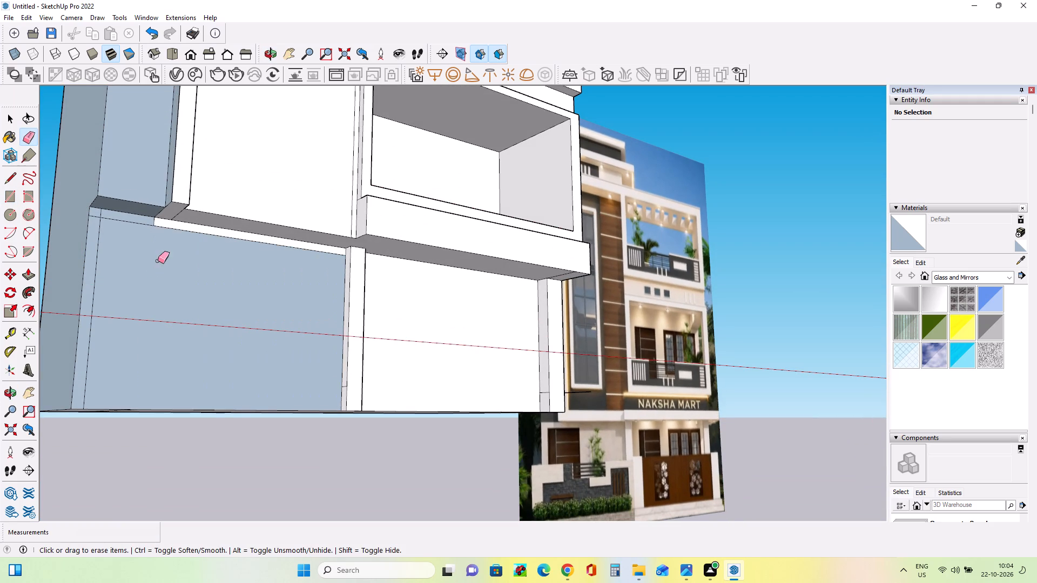
click(153, 221)
Pull the thin horizontal band beneath the overhang, beside the middle column, outward by 1' 7/16".
middle_drag(177, 272, 187, 307)
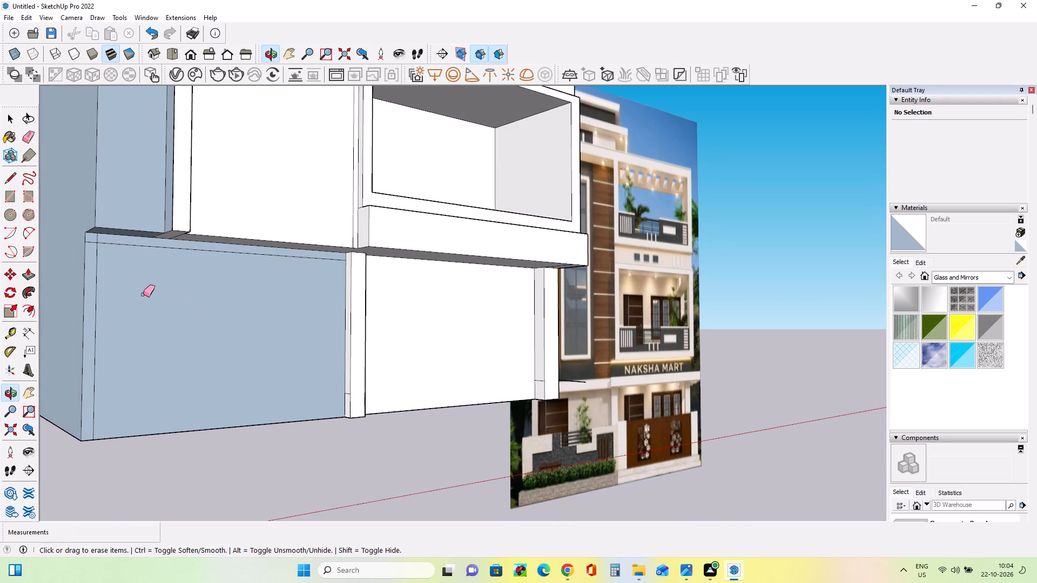
click(27, 273)
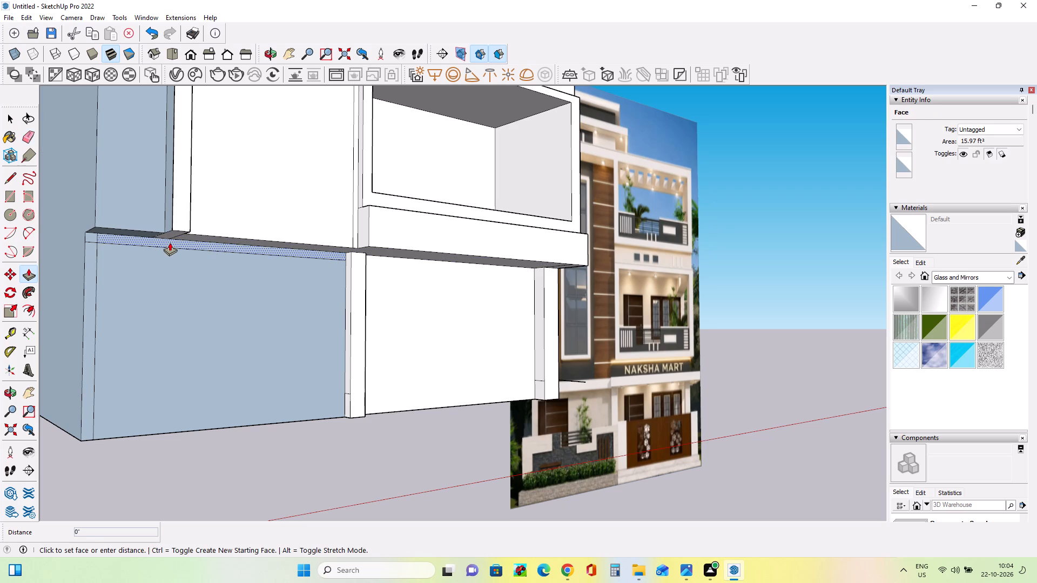
click(170, 242)
click(221, 273)
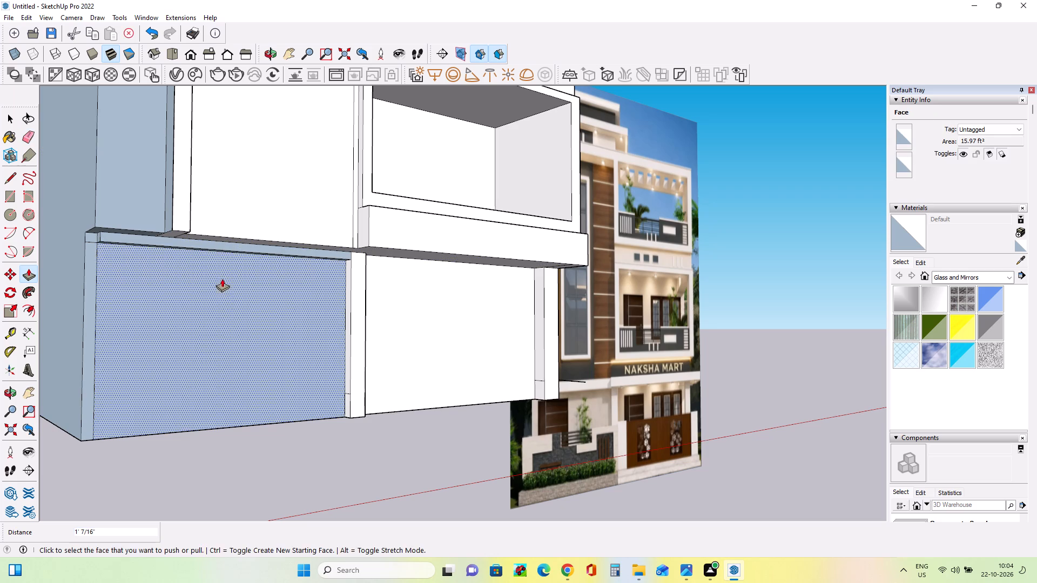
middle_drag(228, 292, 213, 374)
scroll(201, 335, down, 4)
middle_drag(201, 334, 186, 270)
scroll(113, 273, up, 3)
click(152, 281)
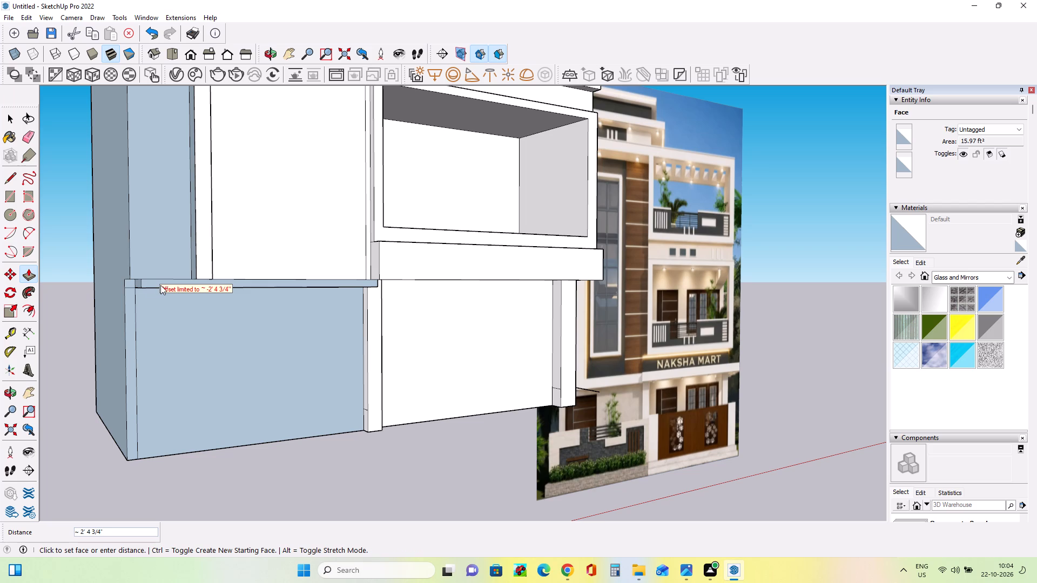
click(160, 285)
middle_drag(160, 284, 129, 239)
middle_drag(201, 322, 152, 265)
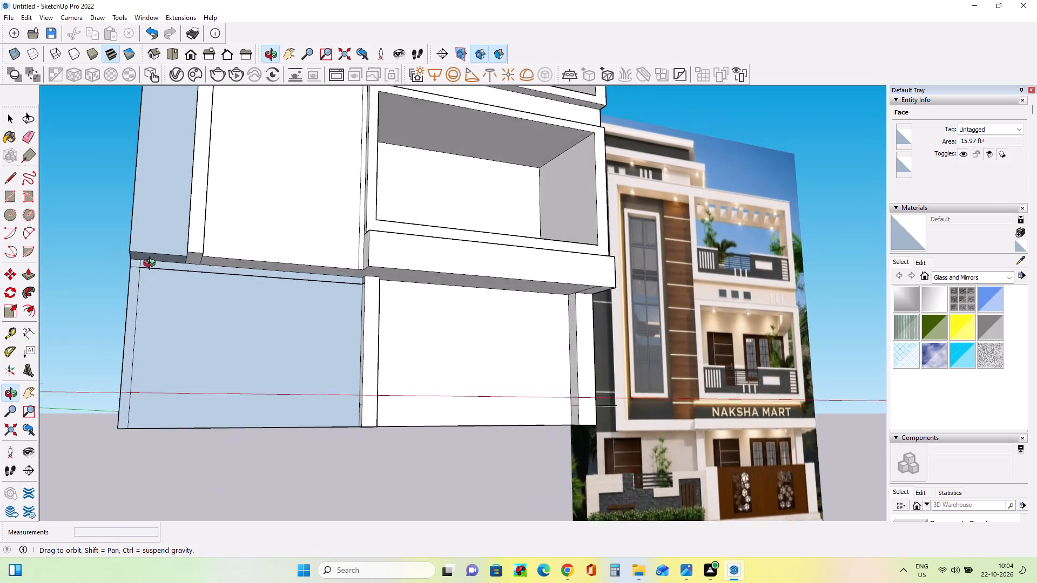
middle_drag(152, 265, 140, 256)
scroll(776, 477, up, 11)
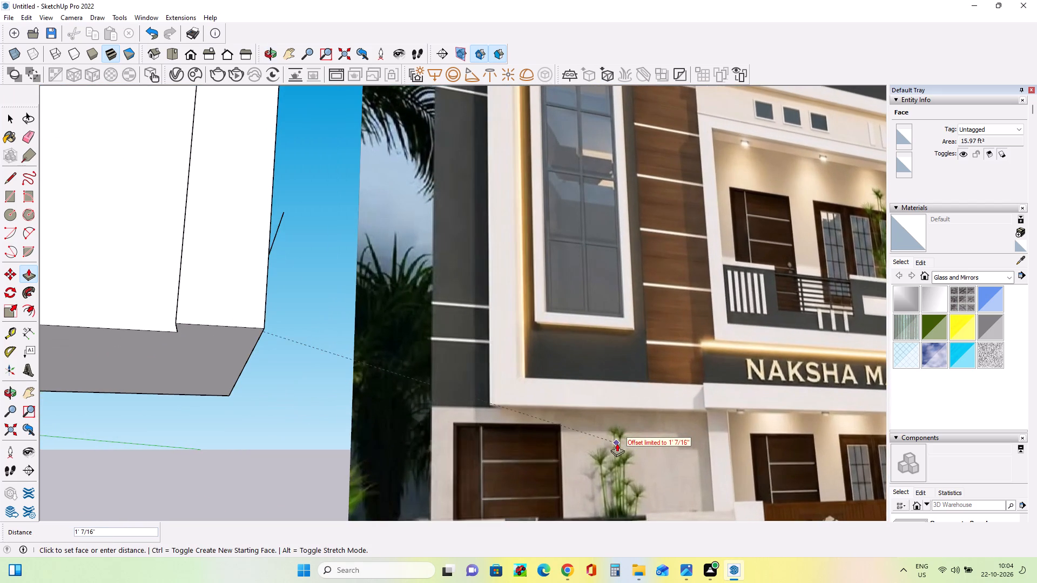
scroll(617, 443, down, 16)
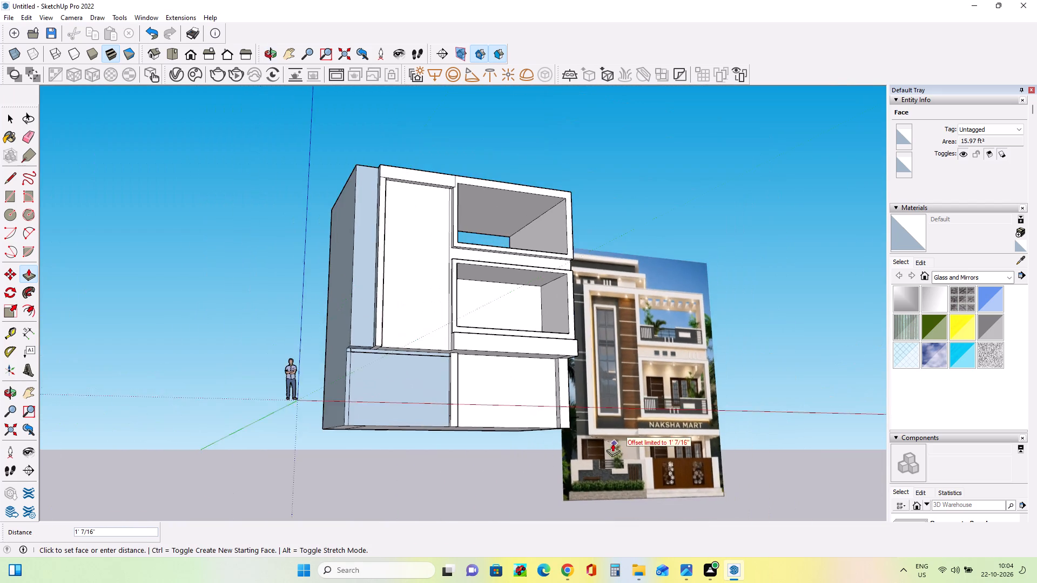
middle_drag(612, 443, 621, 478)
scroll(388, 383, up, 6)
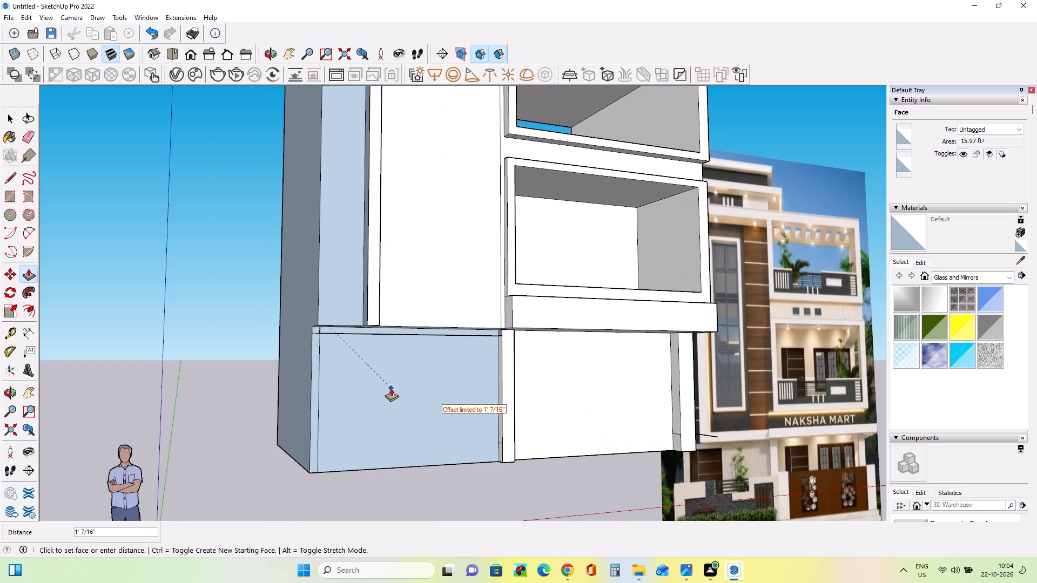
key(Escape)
Pull the small corner face and the outer vertical strip out by 1' 7/16", flush with the horizontal band.
middle_drag(388, 354, 383, 336)
scroll(311, 332, up, 7)
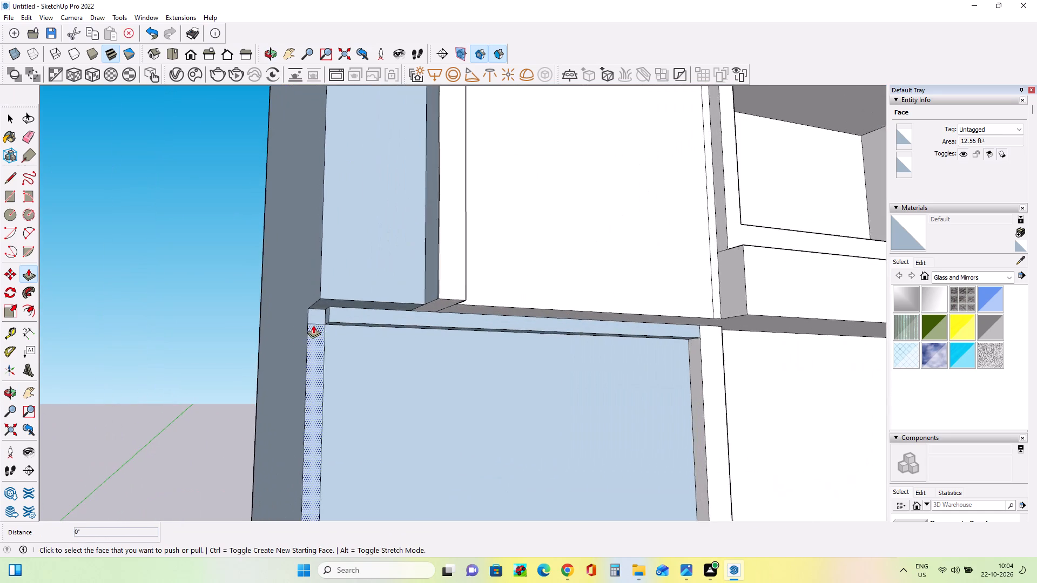
scroll(313, 325, up, 3)
click(317, 314)
click(365, 312)
click(313, 367)
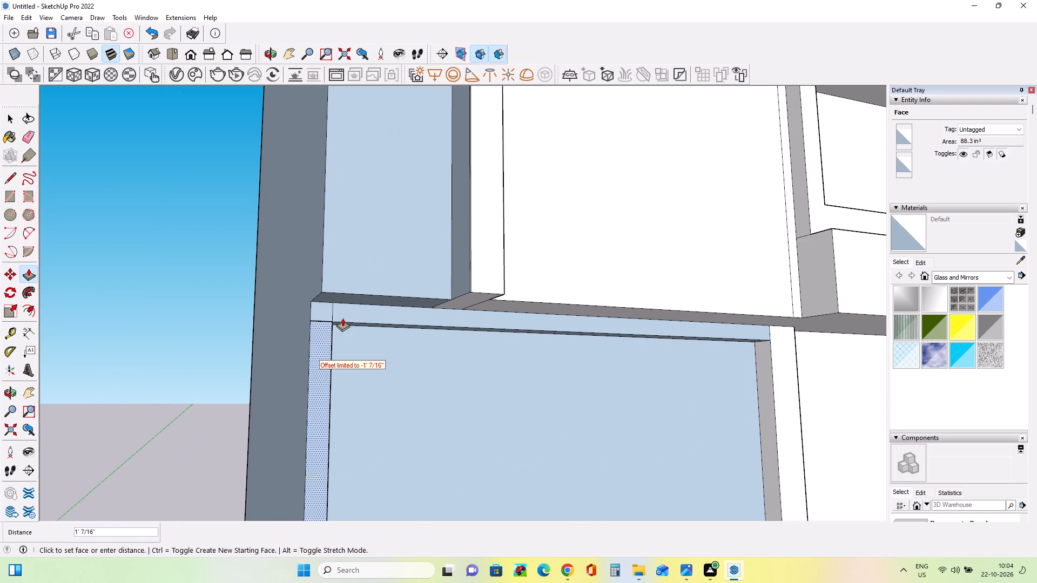
click(350, 307)
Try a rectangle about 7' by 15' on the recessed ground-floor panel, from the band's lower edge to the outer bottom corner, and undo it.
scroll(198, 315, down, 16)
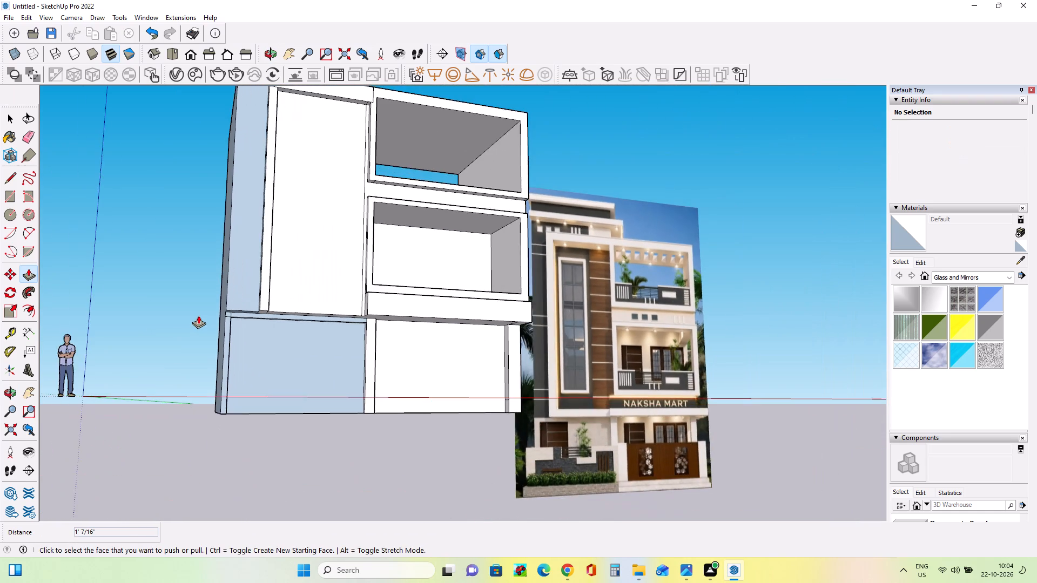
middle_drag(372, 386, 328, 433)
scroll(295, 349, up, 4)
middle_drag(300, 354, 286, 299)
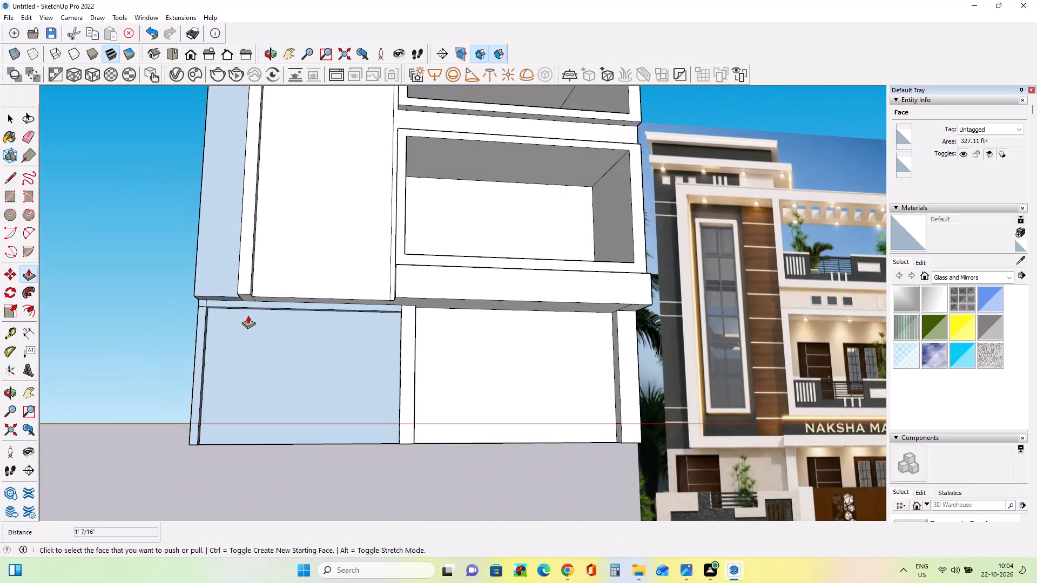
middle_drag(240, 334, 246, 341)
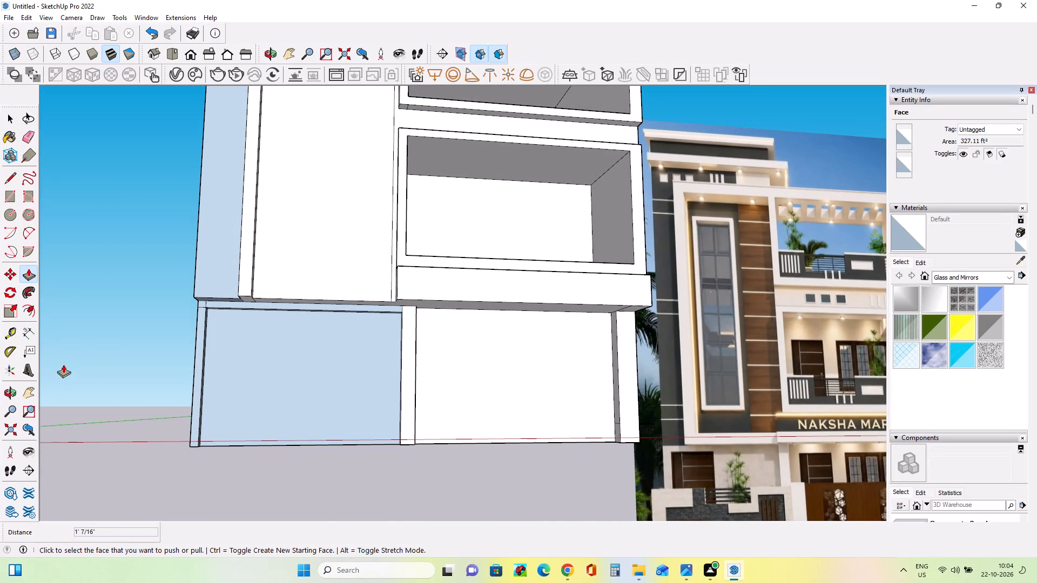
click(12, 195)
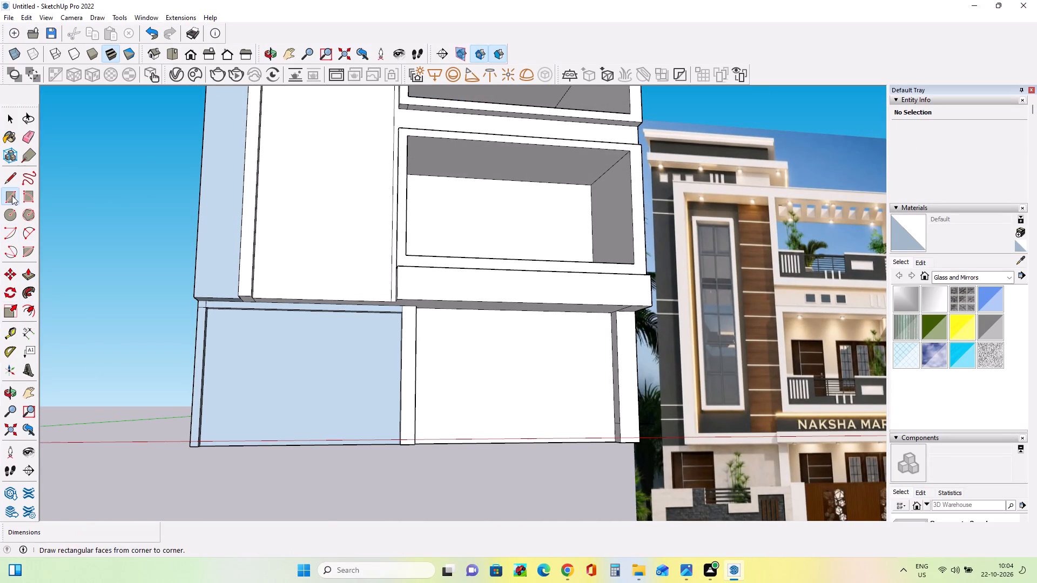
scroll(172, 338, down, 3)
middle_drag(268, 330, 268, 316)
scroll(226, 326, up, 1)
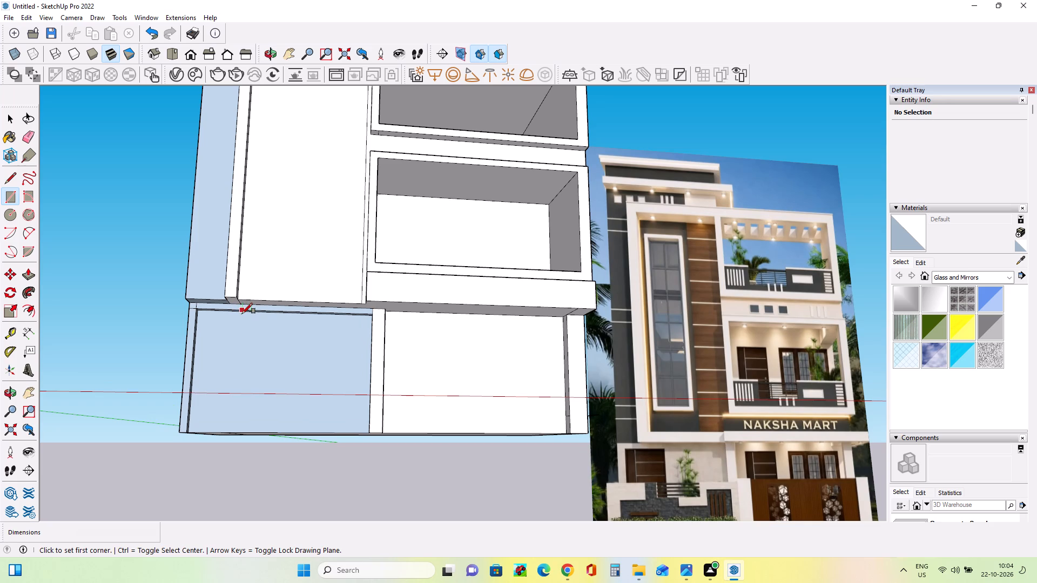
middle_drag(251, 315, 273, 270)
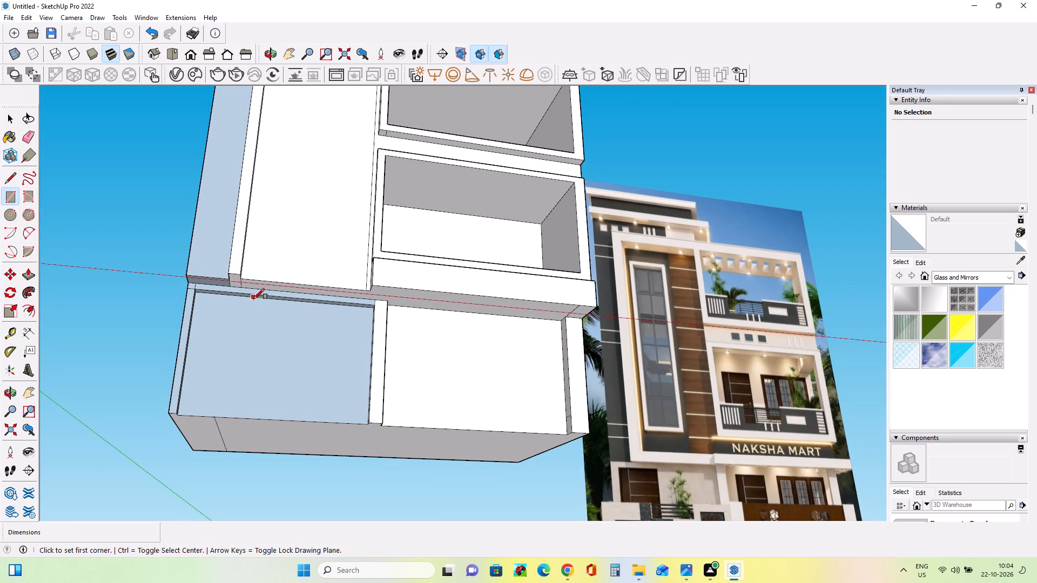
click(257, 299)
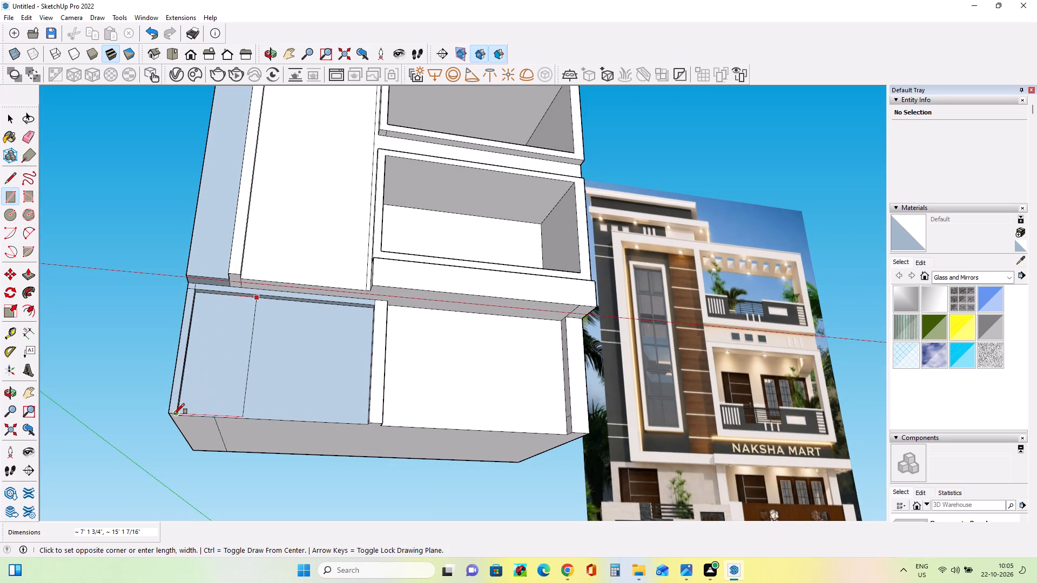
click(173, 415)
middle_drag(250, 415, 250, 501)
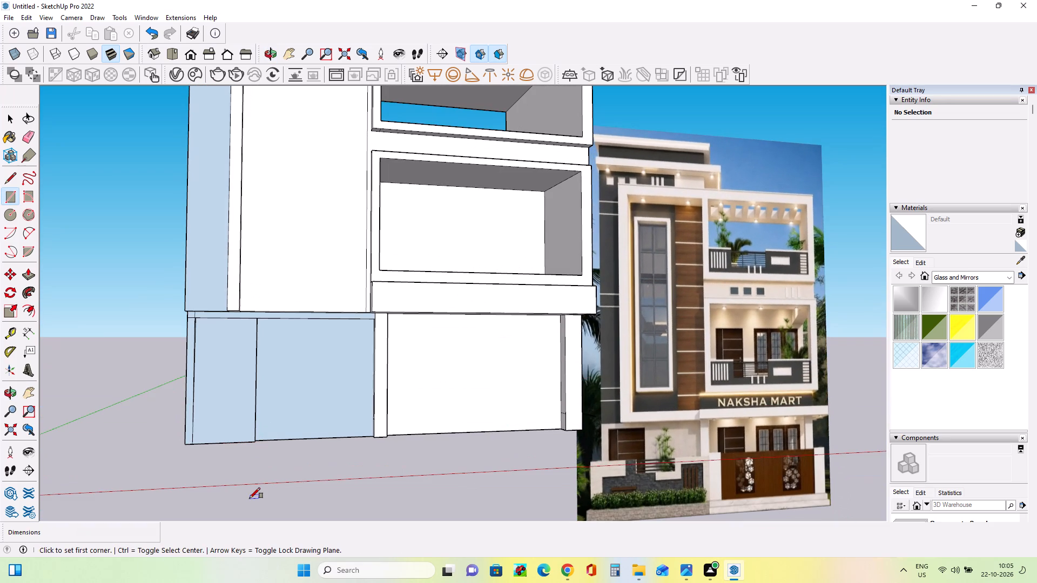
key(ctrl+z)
Draw a rectangle on the recessed ground-floor panel, from partway along the band's lower edge to the panel's outer bottom corner.
middle_drag(270, 400, 302, 328)
scroll(263, 306, up, 3)
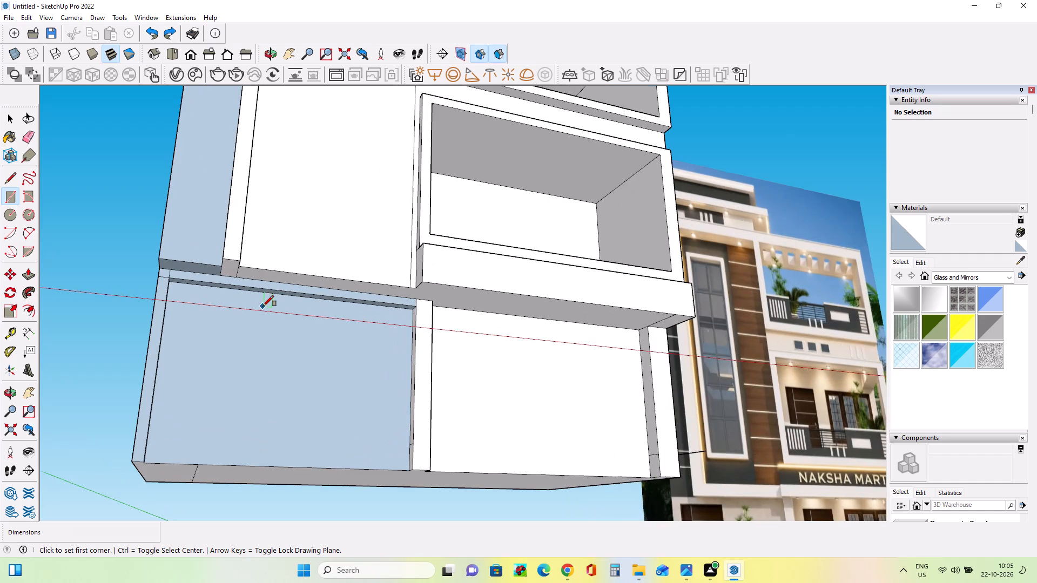
click(272, 294)
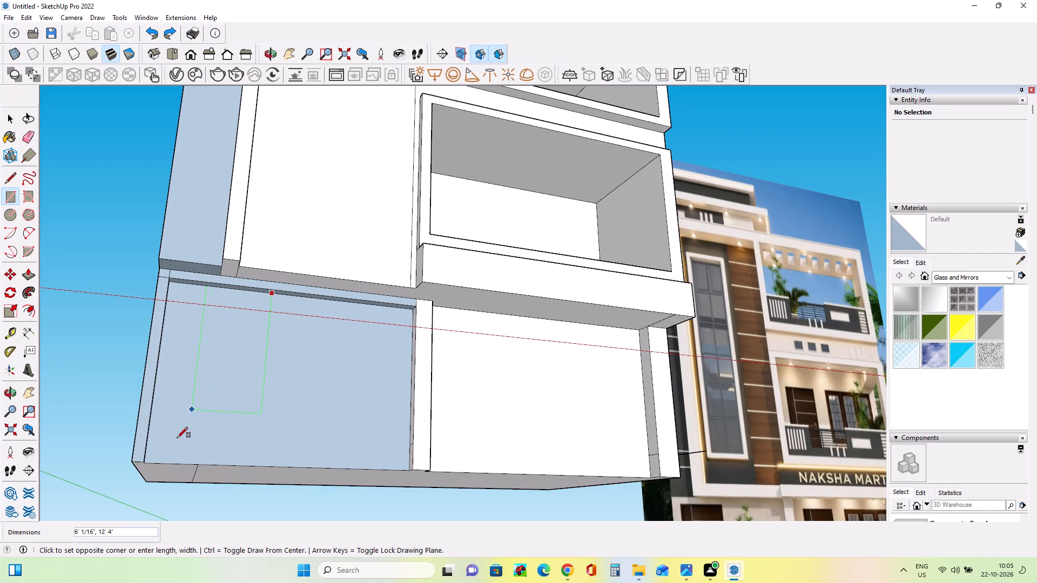
click(149, 461)
Examine the divided ground-floor front from several angles against the reference facade image.
middle_drag(190, 474, 188, 518)
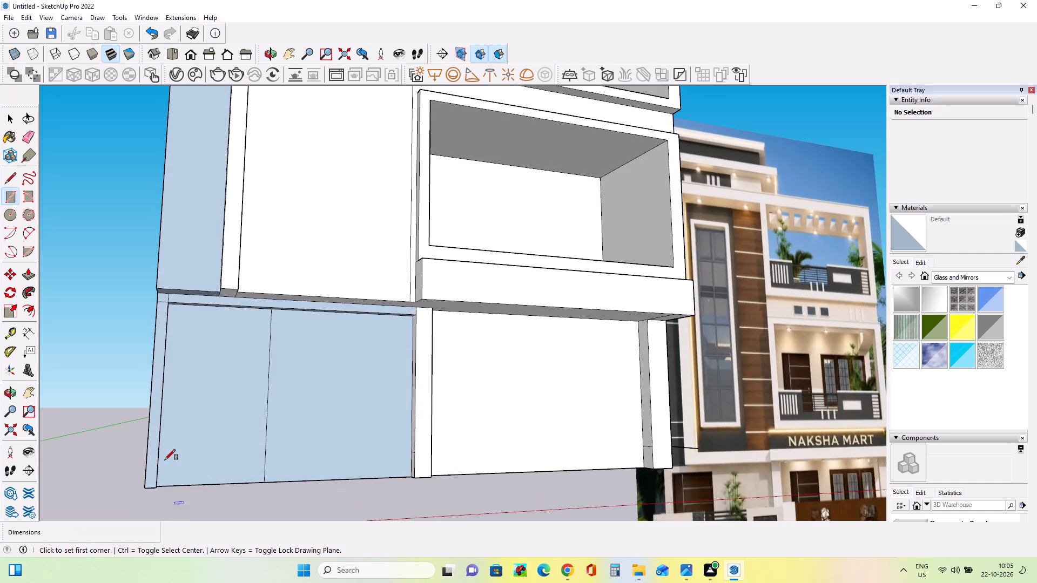
scroll(163, 448, down, 13)
middle_drag(234, 446, 233, 483)
scroll(232, 443, up, 2)
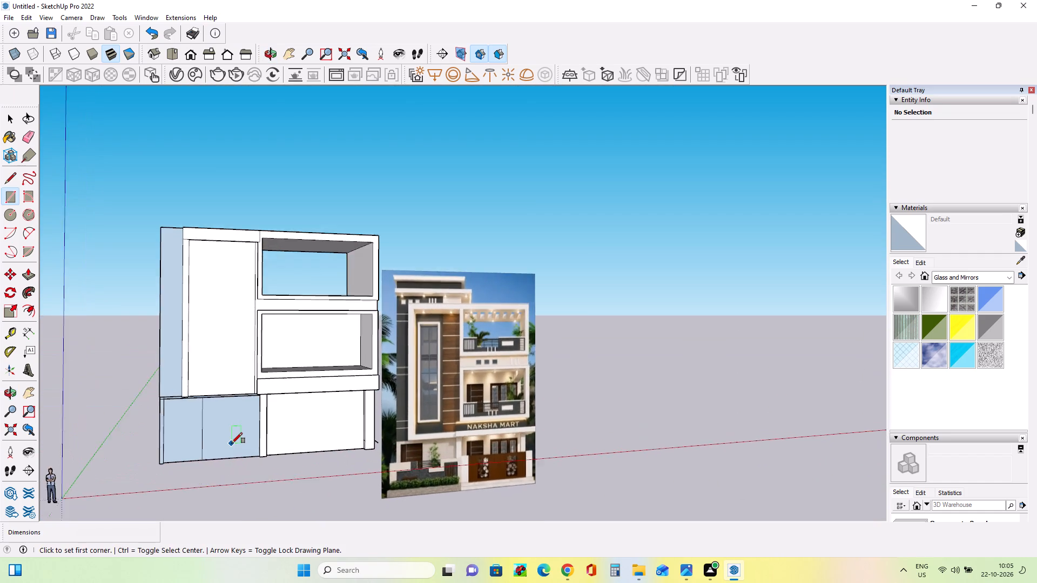
scroll(232, 443, up, 1)
middle_drag(232, 443, 235, 457)
middle_drag(280, 452, 212, 457)
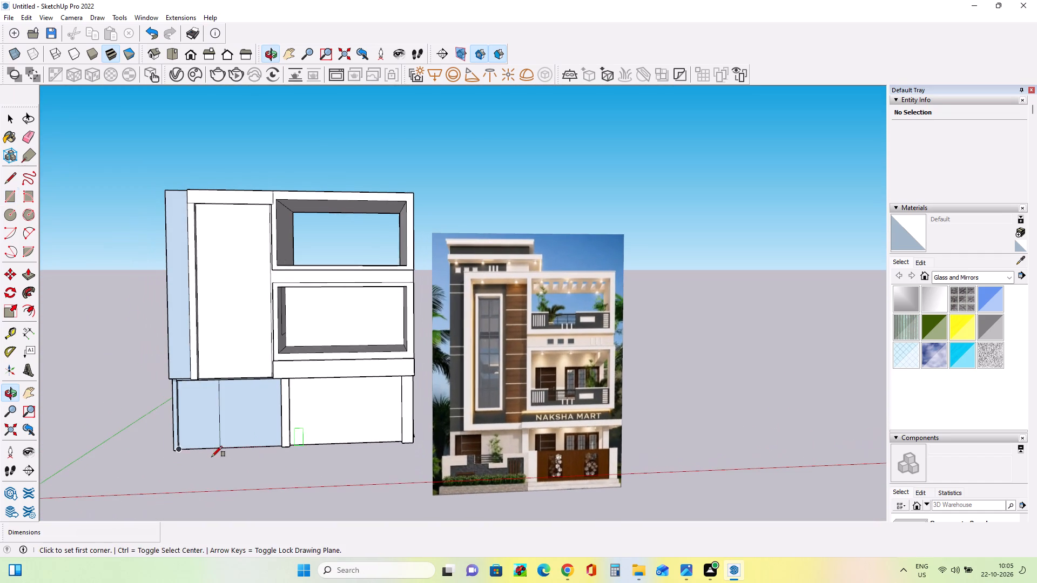
middle_drag(364, 459, 366, 471)
middle_drag(344, 454, 331, 427)
middle_drag(307, 437, 307, 438)
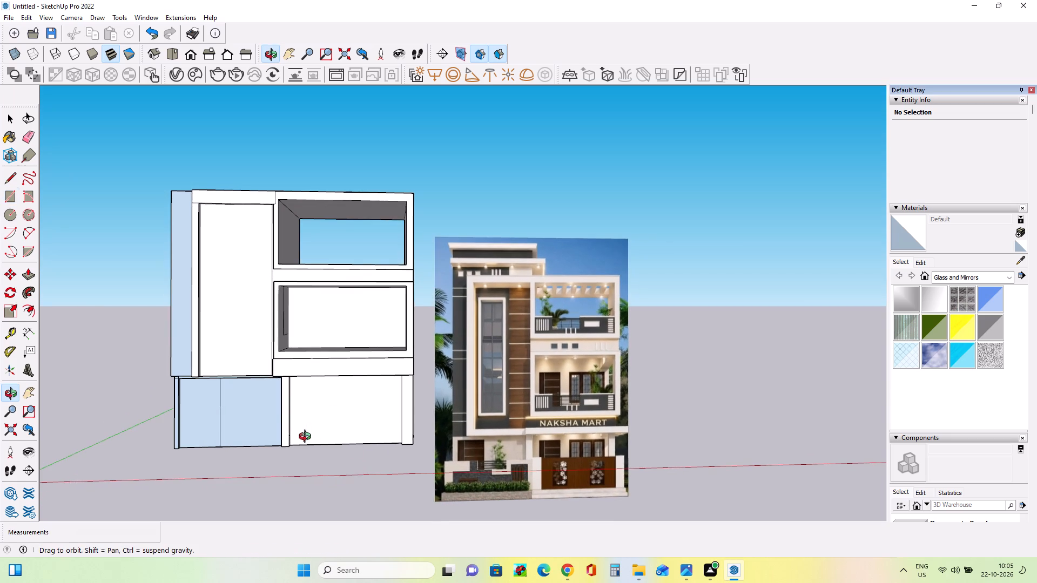
middle_drag(307, 438, 303, 424)
scroll(300, 427, up, 2)
scroll(300, 427, down, 1)
scroll(300, 427, up, 1)
middle_drag(301, 431, 334, 459)
Draw a rectangle about 51' 1 5/8" by 28' 3" across the building's underside, between its diagonally opposite corners.
middle_drag(270, 472, 376, 338)
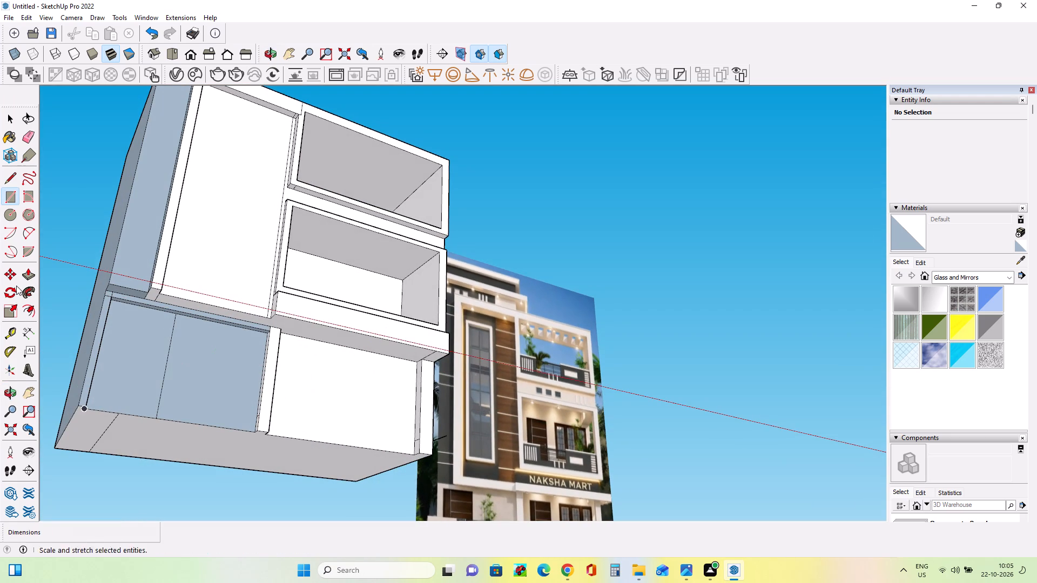
click(11, 198)
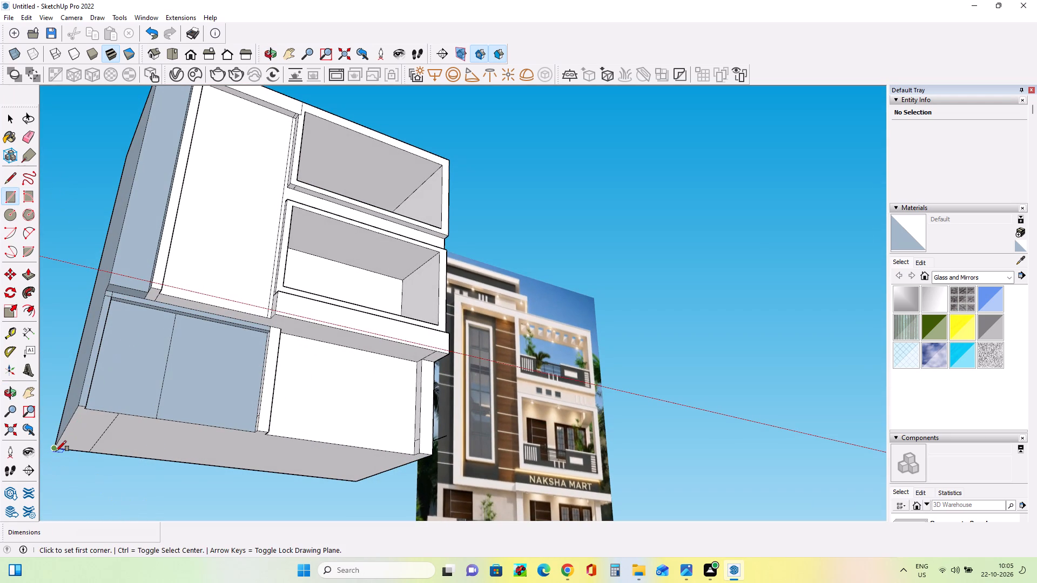
click(56, 451)
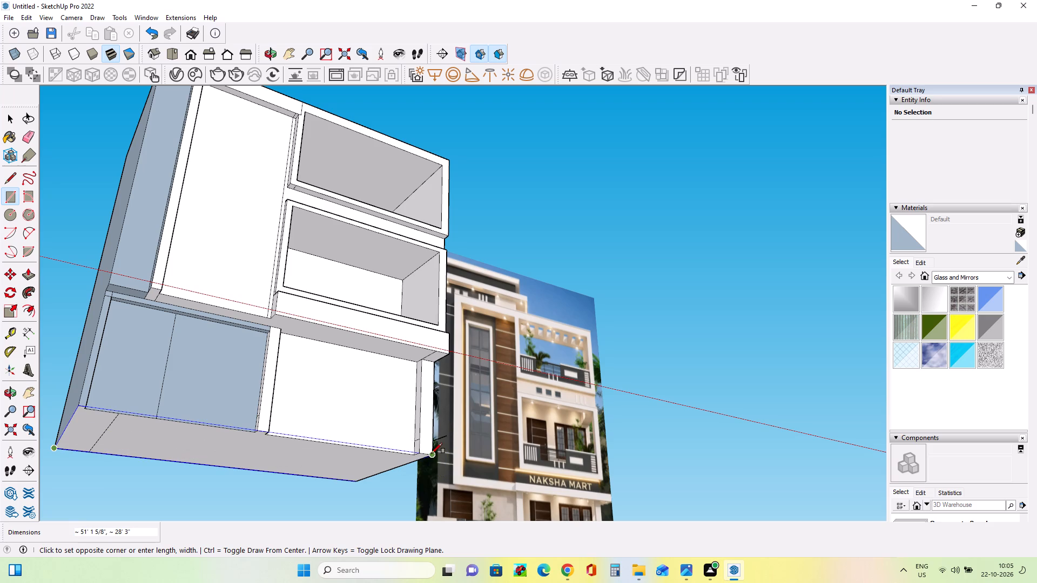
click(431, 455)
Draw a rectangle about 51' 1 5/8" by 22' 1 1/2" at base level in front of the building, along its full width.
scroll(355, 419, down, 9)
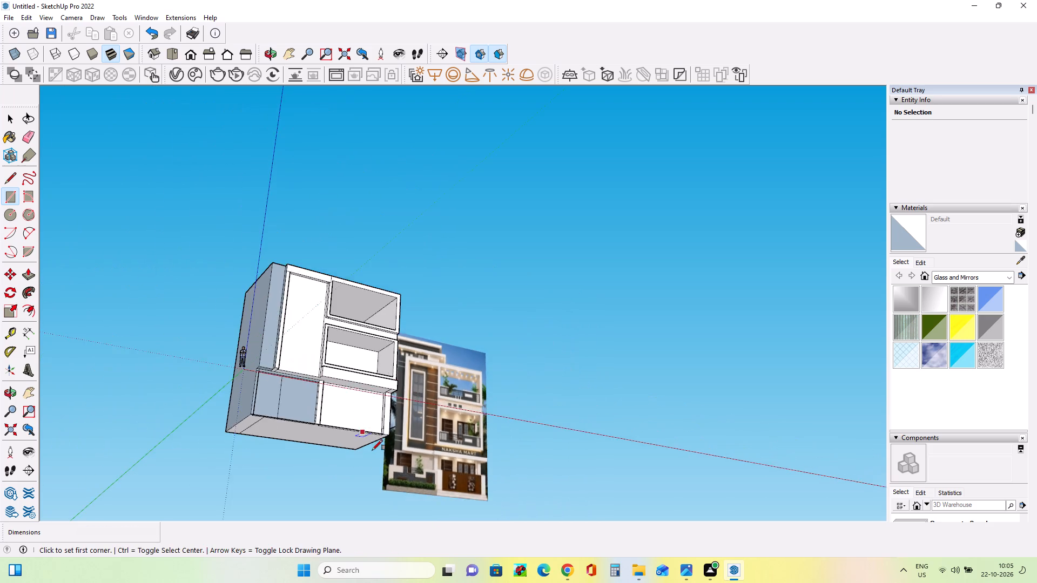
middle_drag(374, 455, 417, 582)
scroll(344, 384, up, 8)
middle_drag(365, 411, 383, 446)
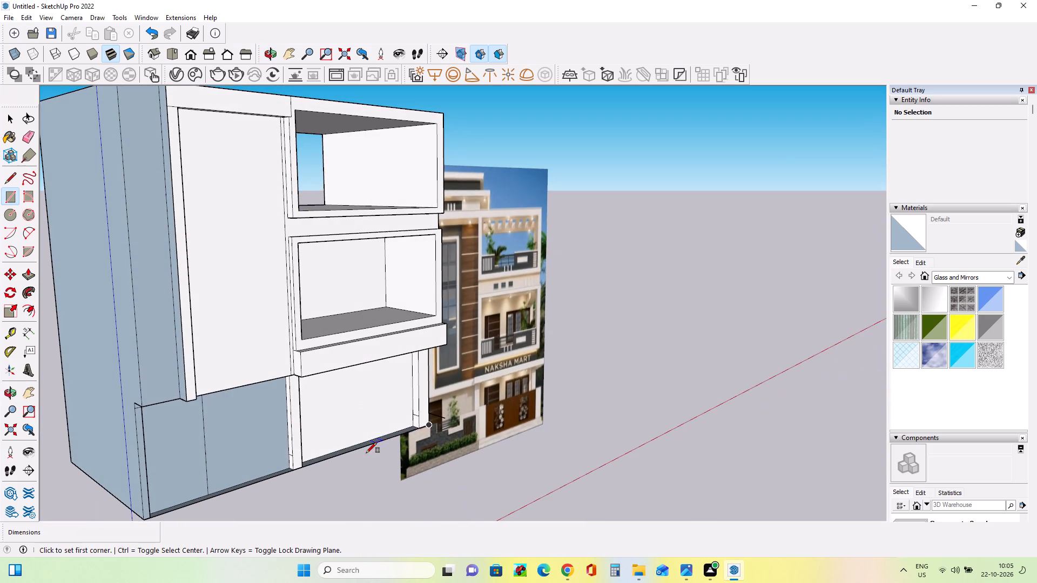
scroll(183, 436, down, 4)
middle_drag(192, 474, 204, 490)
scroll(185, 497, up, 3)
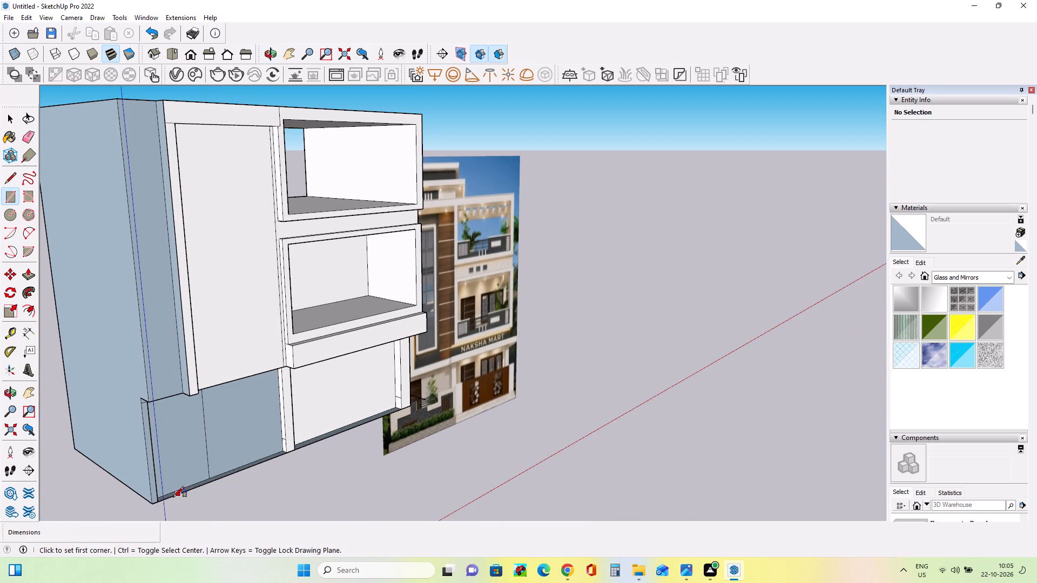
click(153, 503)
click(411, 402)
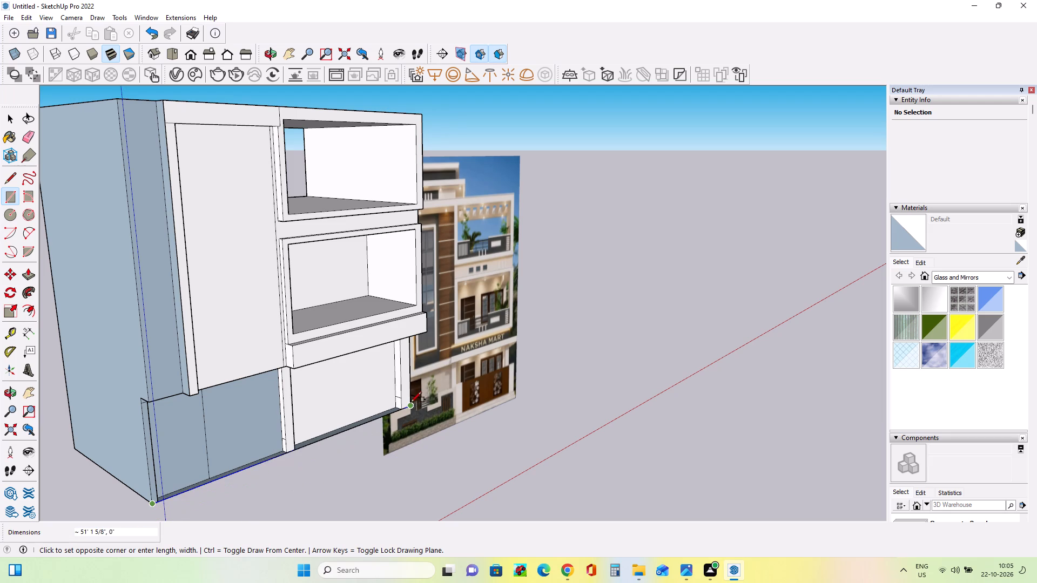
click(500, 442)
Examine the building with its new front base from several angles against the reference facade image.
middle_drag(363, 426, 217, 399)
scroll(217, 398, down, 4)
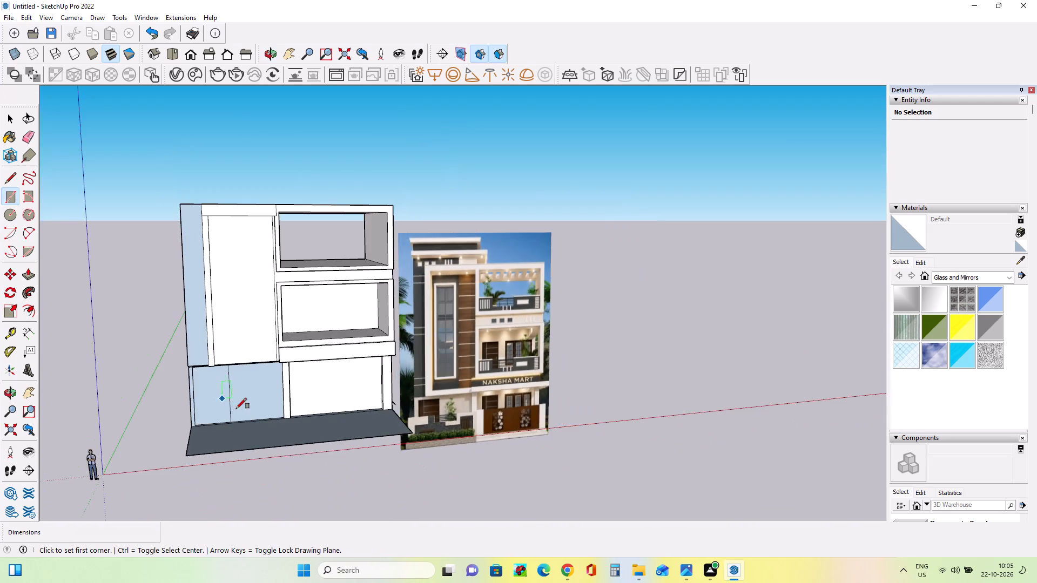
middle_drag(240, 410, 302, 354)
scroll(302, 354, down, 1)
scroll(293, 367, up, 3)
middle_drag(293, 381, 216, 407)
scroll(216, 407, down, 2)
middle_drag(355, 418, 309, 428)
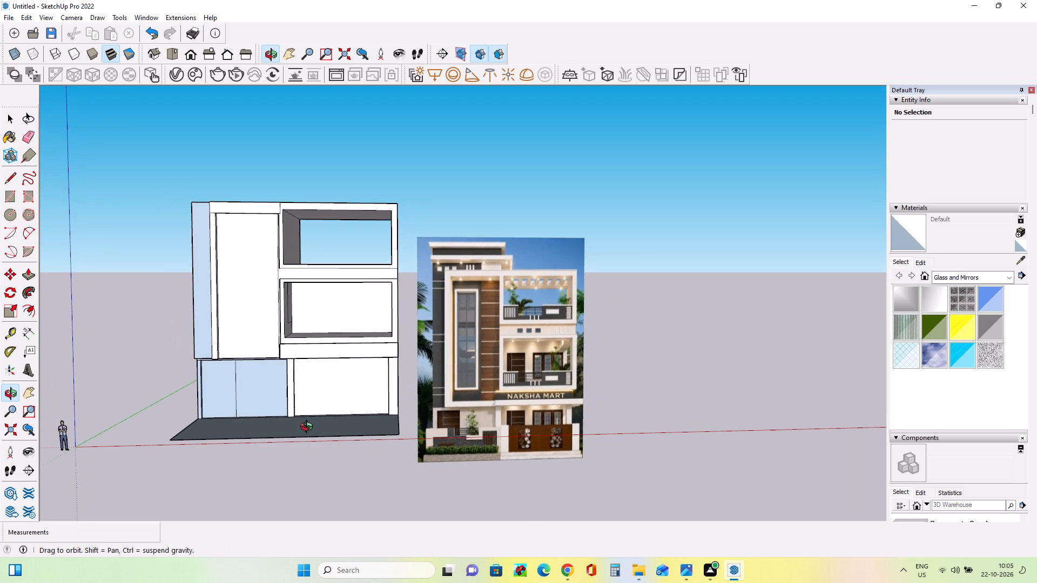
middle_drag(309, 428, 309, 428)
middle_drag(313, 408, 332, 407)
middle_drag(335, 412, 392, 415)
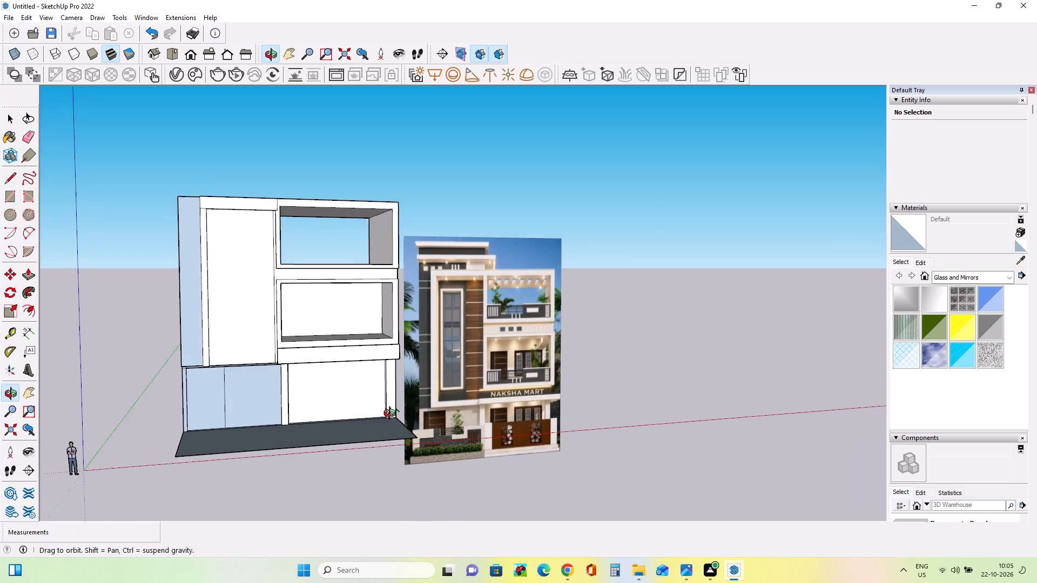
middle_drag(392, 415, 389, 422)
middle_drag(324, 322, 350, 388)
middle_drag(258, 271, 274, 324)
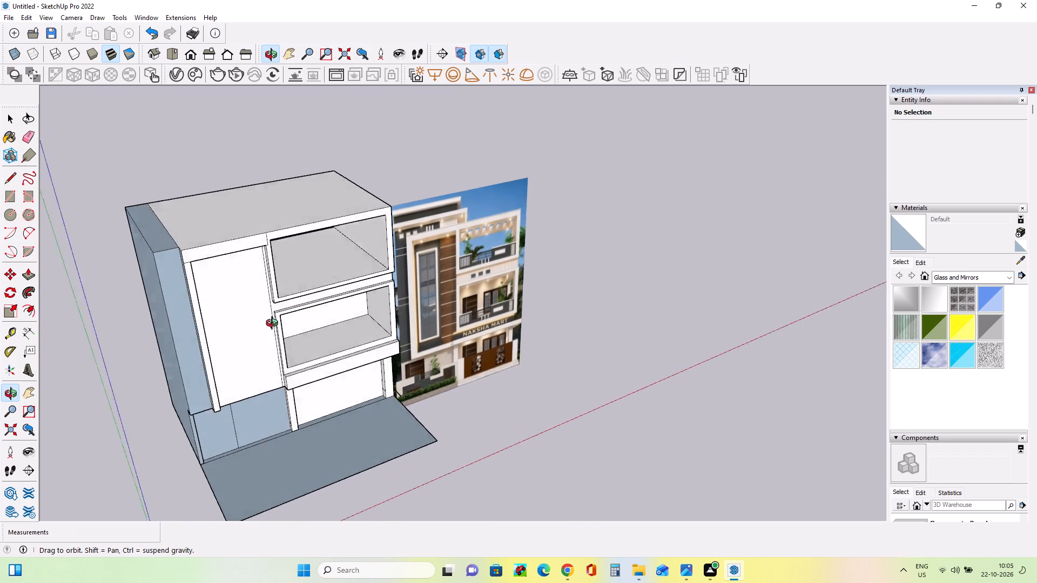
middle_drag(274, 324, 237, 293)
middle_drag(264, 245, 259, 256)
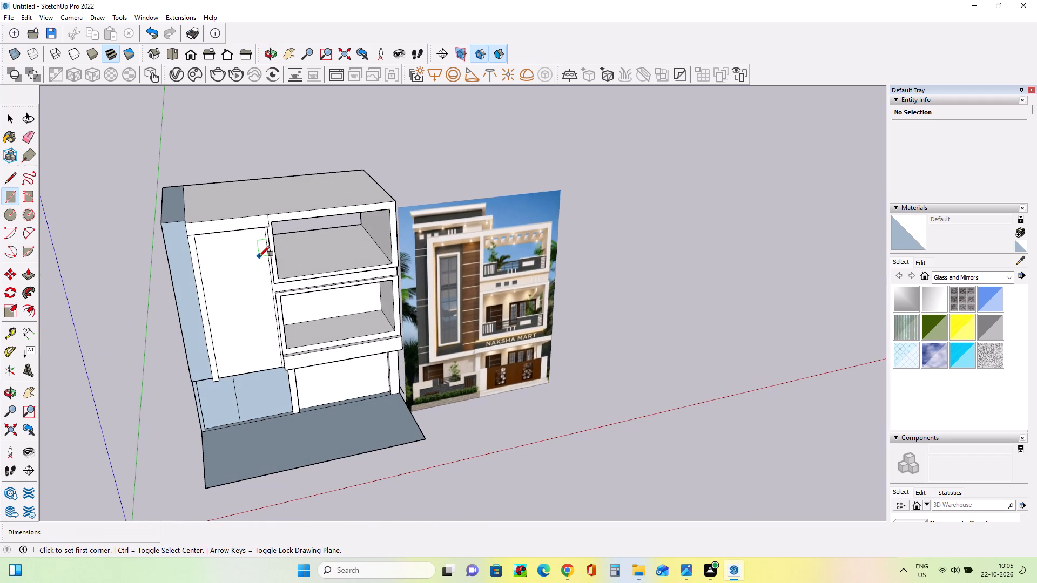
middle_drag(259, 256, 258, 275)
middle_drag(260, 287, 267, 293)
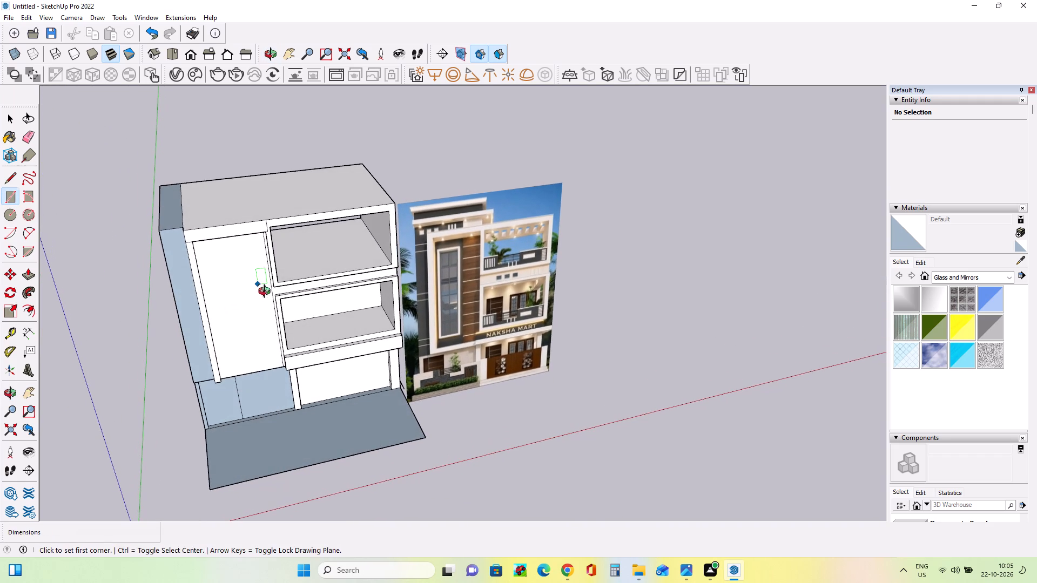
middle_drag(267, 293, 212, 291)
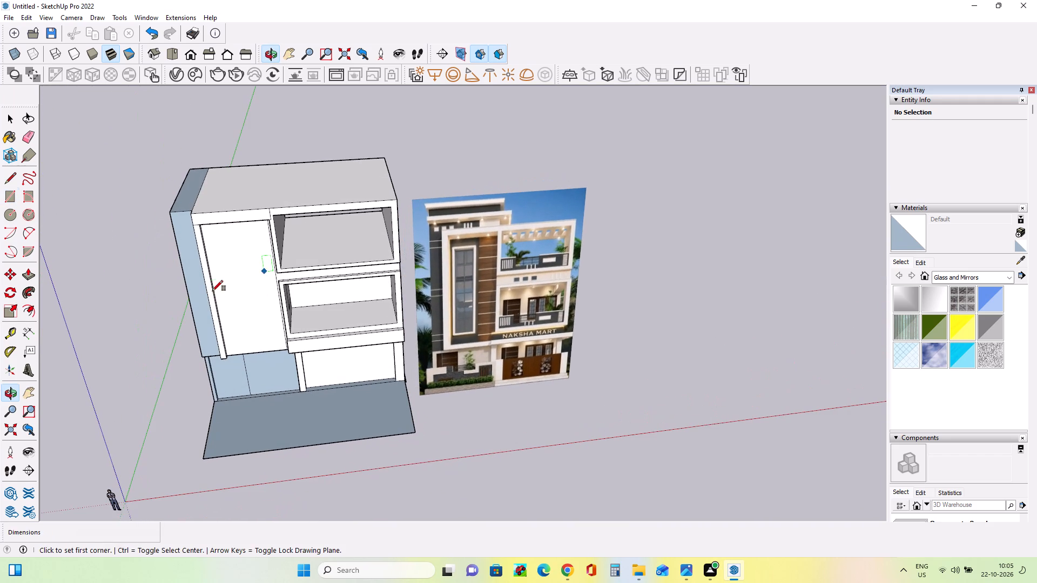
middle_drag(207, 216, 210, 202)
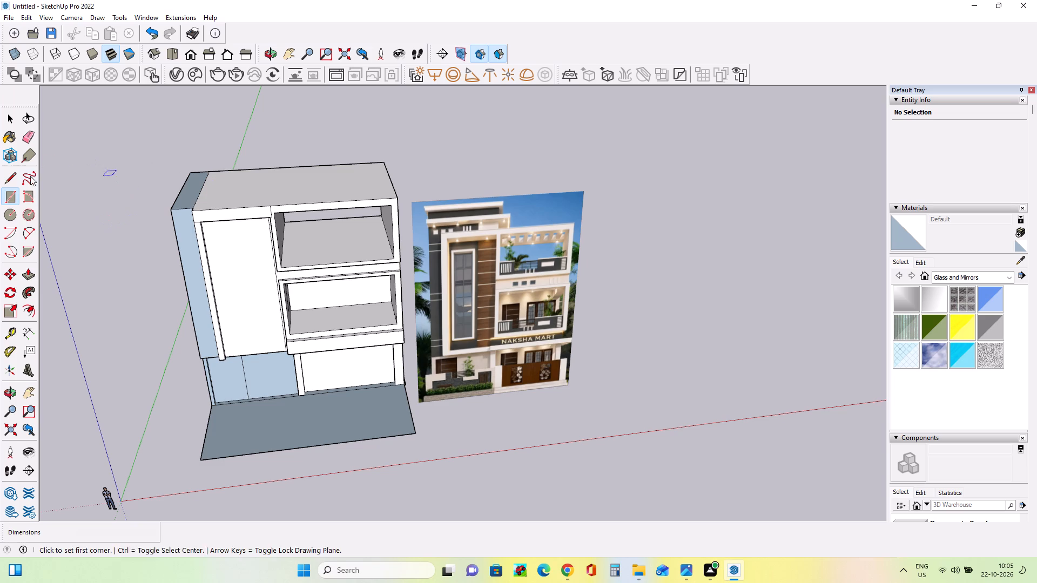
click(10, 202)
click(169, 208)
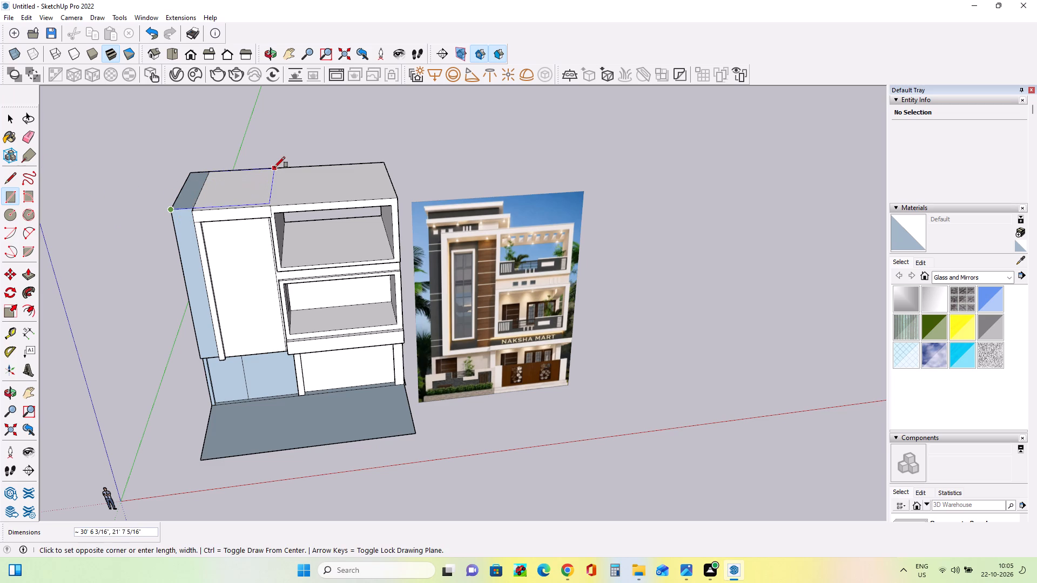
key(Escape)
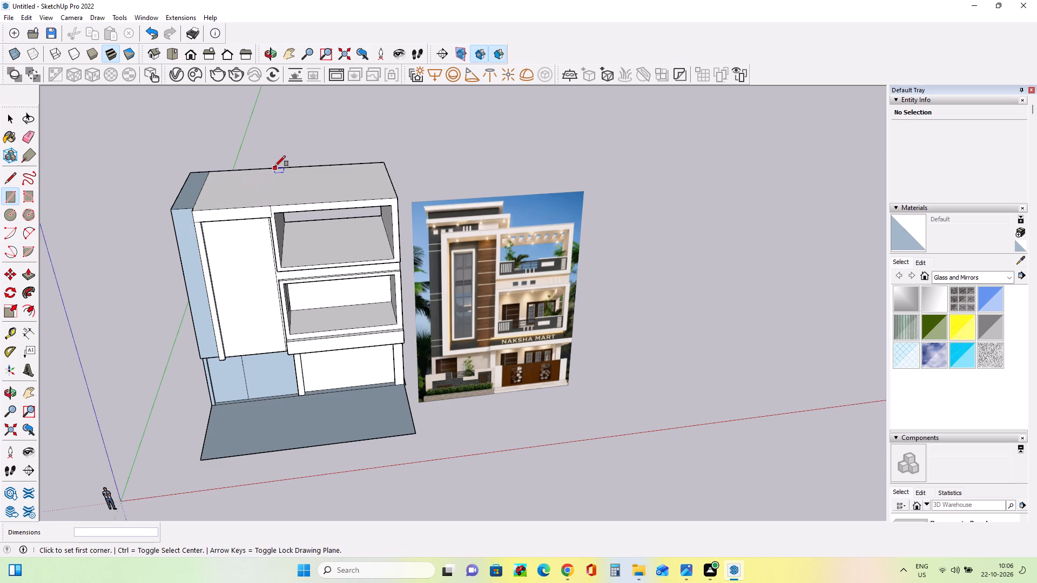
Draw a rectangle about 21' 9 3/8" by 30' 6 3/16" on the roof, from the back edge to the front corner above the tall panel's side.
click(275, 166)
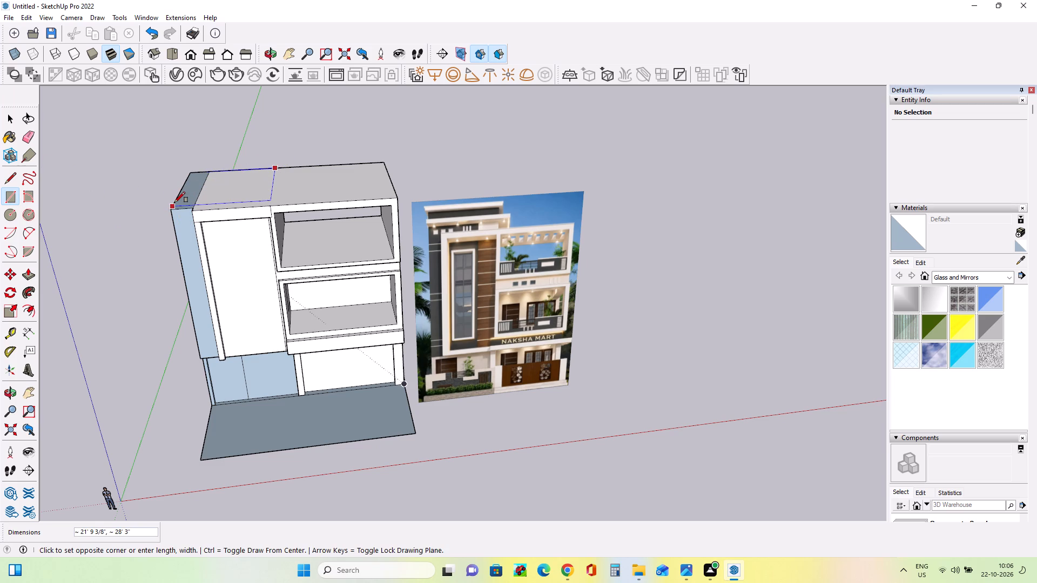
click(174, 204)
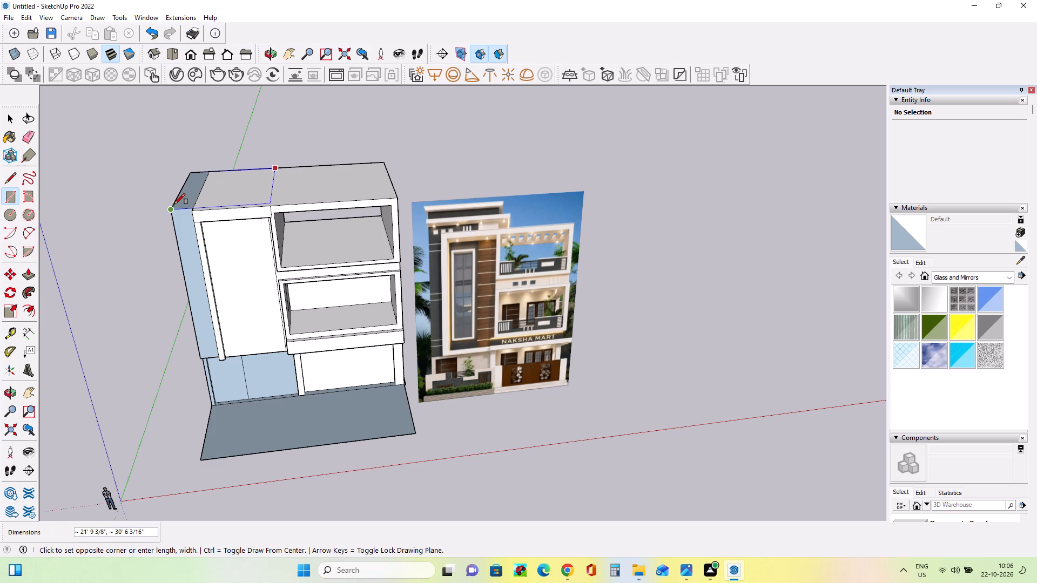
Push/Pull the new roof rectangle's main face up 1' 11" above the tall front panel.
middle_drag(213, 235, 242, 240)
scroll(223, 215, up, 5)
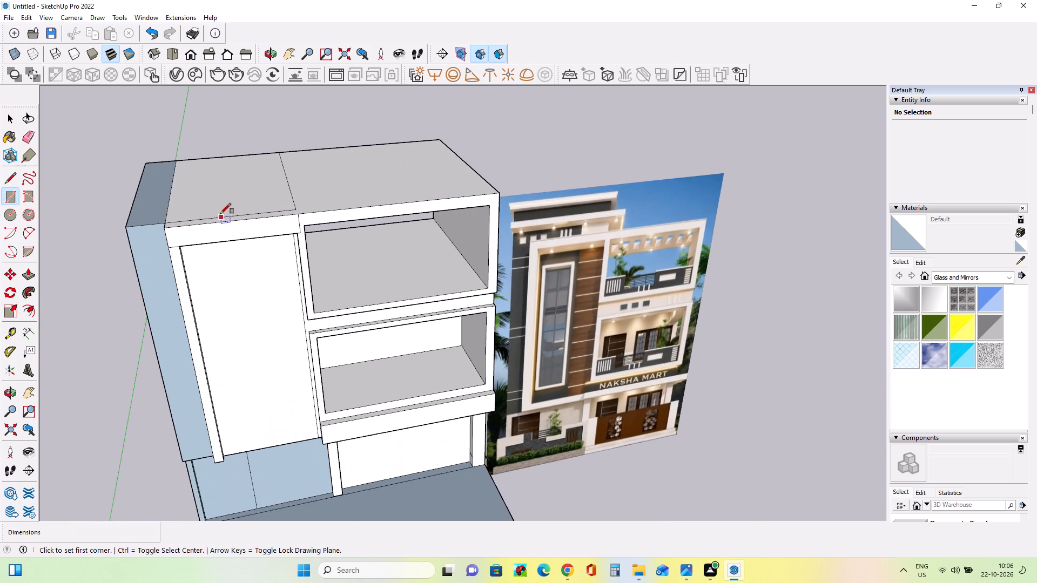
middle_drag(225, 241, 306, 248)
middle_drag(213, 267, 226, 269)
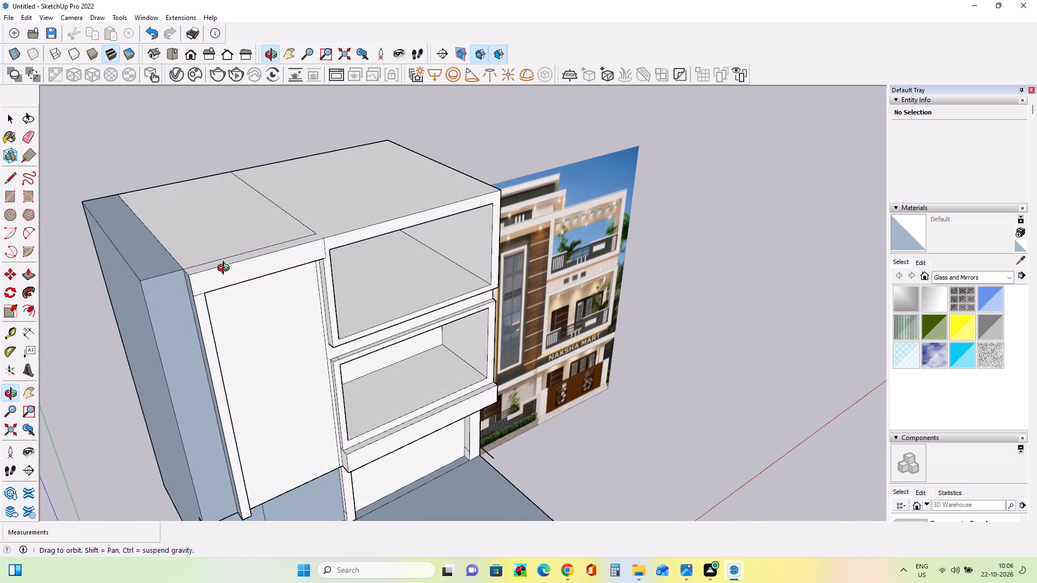
middle_drag(226, 269, 233, 276)
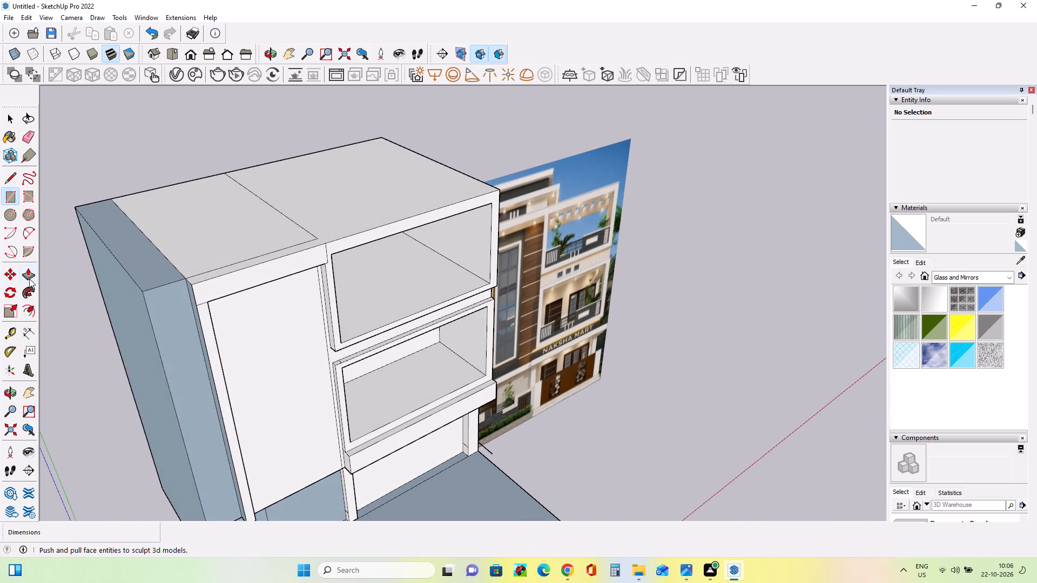
click(28, 275)
click(223, 254)
click(223, 240)
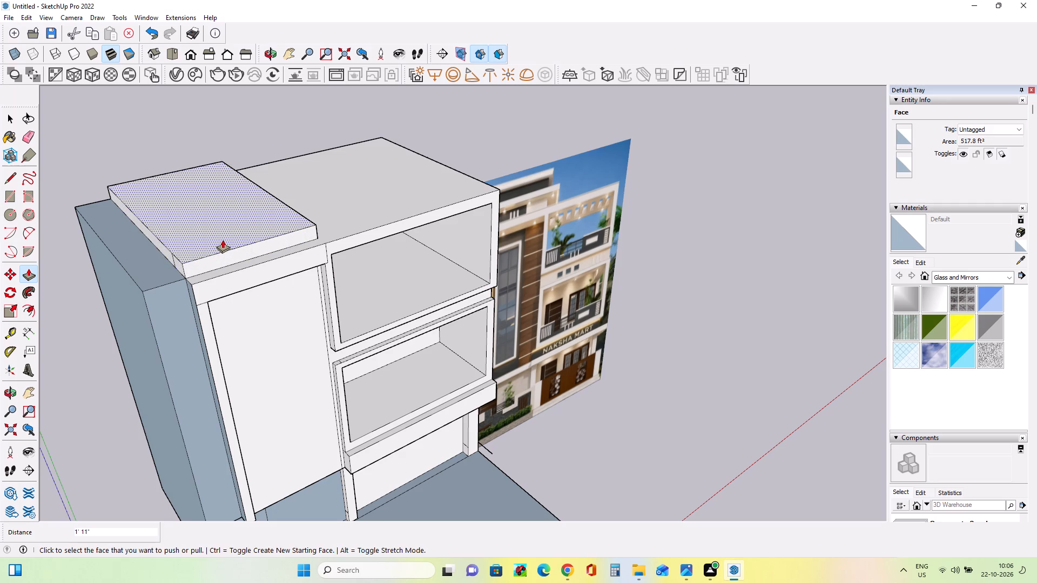
Pull the raised roof block's side face outward 10 7/16" over the outer roof strip.
click(173, 265)
click(166, 268)
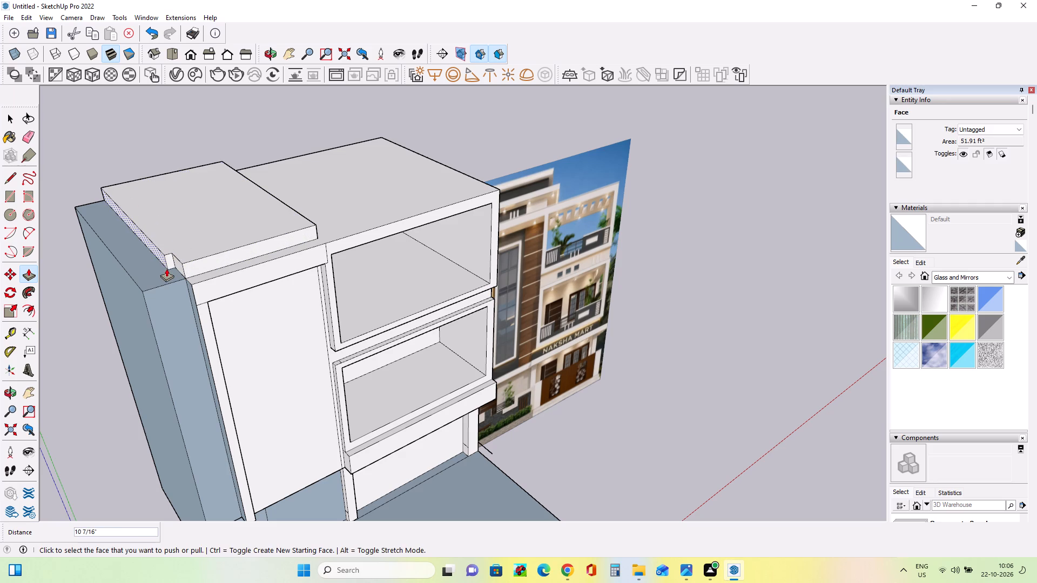
key(Escape)
Raise the outer roof strip 1' 11" to the level of the raised roof block.
click(164, 275)
click(190, 247)
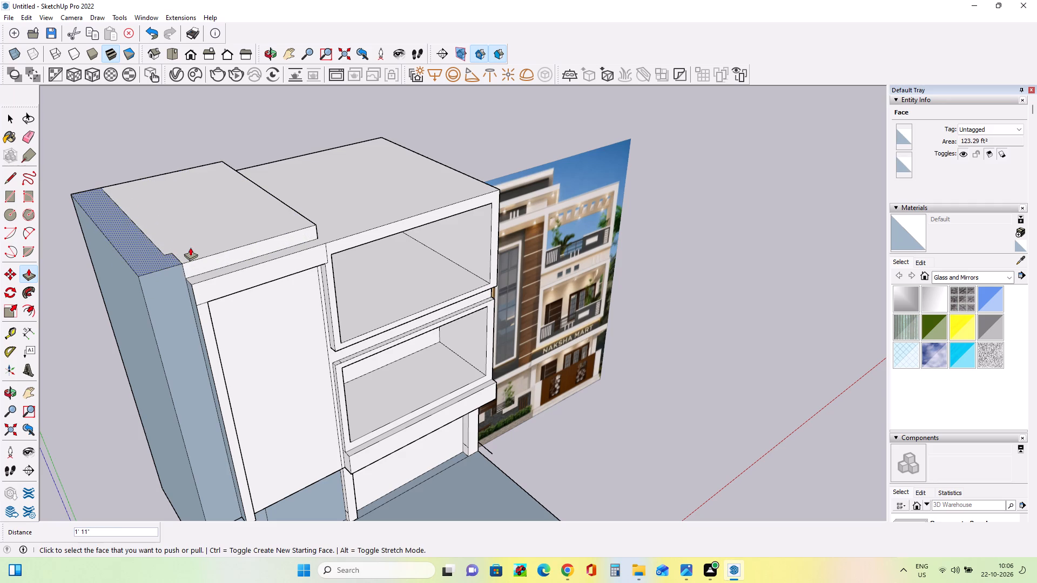
Raise the roof block's main top face further and pull the outer strip up 1' 7 5/16" to match it.
middle_drag(201, 300, 169, 187)
scroll(170, 200, down, 3)
middle_drag(378, 279, 252, 323)
scroll(250, 313, down, 1)
click(270, 184)
click(272, 177)
middle_drag(205, 207, 373, 267)
scroll(176, 270, up, 5)
click(214, 261)
click(265, 239)
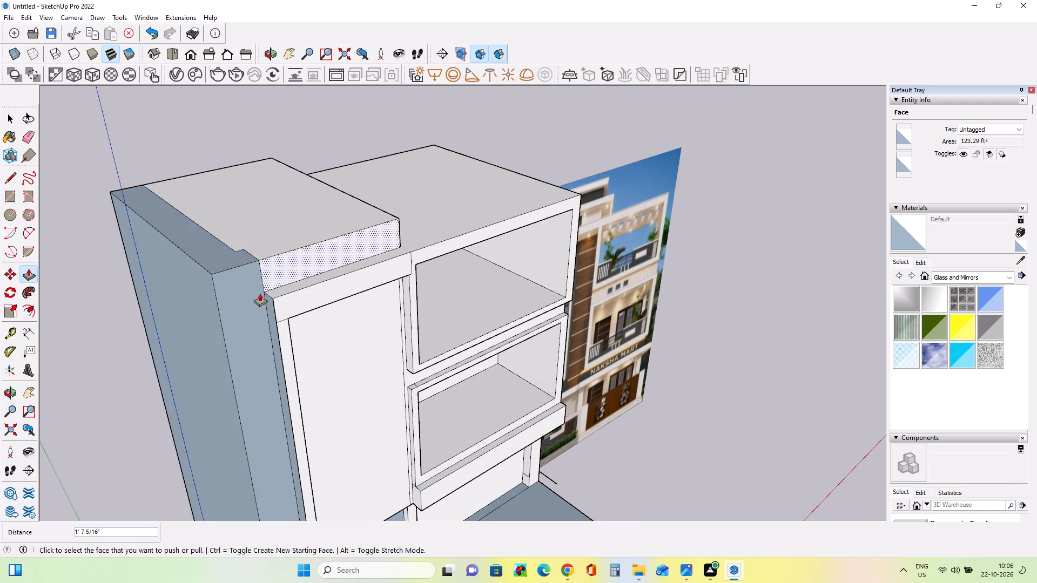
Raise the roof block's main top face again and bring the outer strip up 8 3/8" level with it.
middle_drag(262, 287, 229, 225)
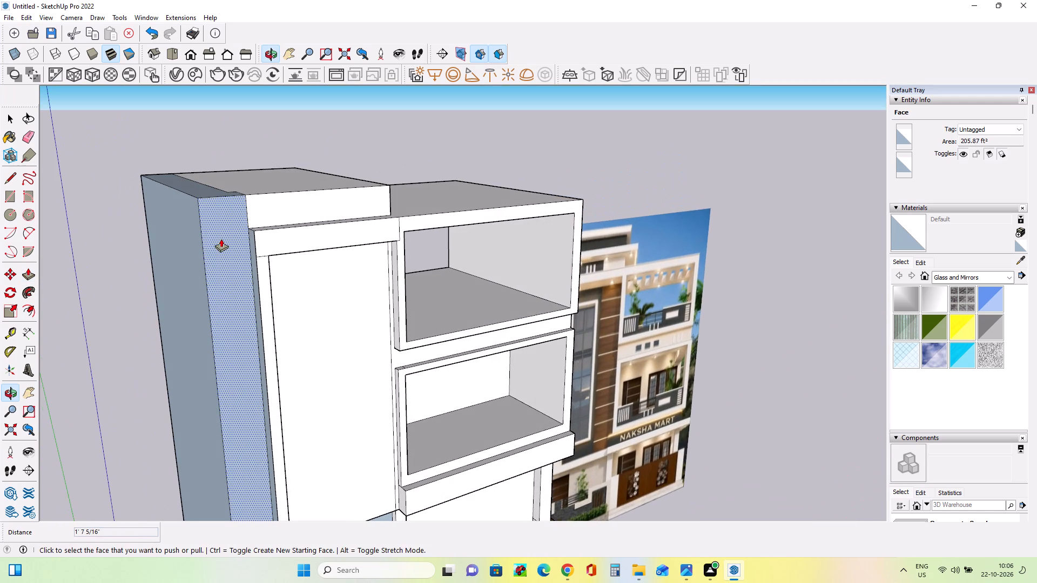
scroll(273, 335, down, 4)
middle_drag(285, 342, 250, 342)
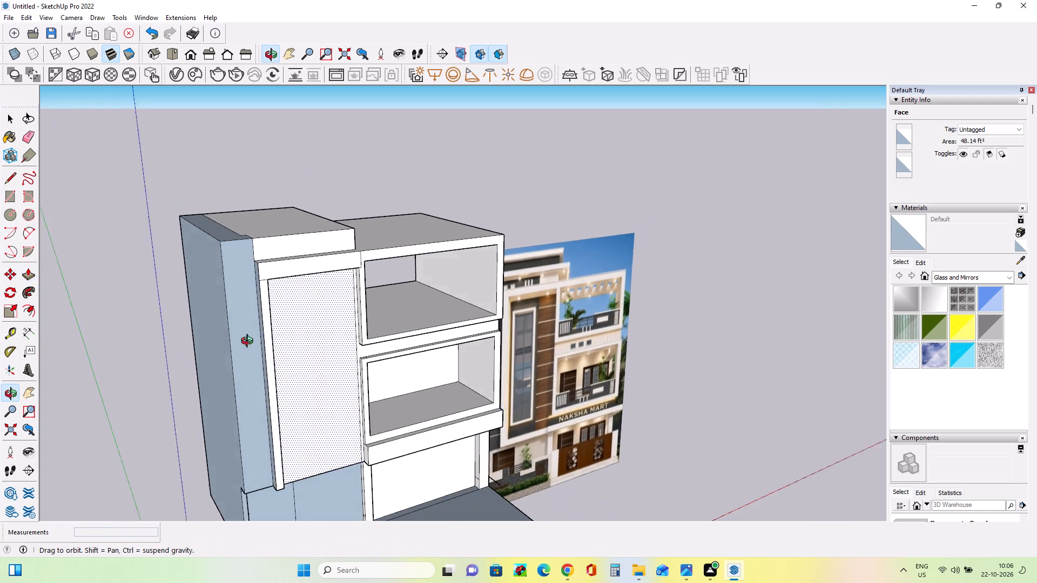
middle_drag(250, 342, 180, 340)
scroll(180, 340, up, 1)
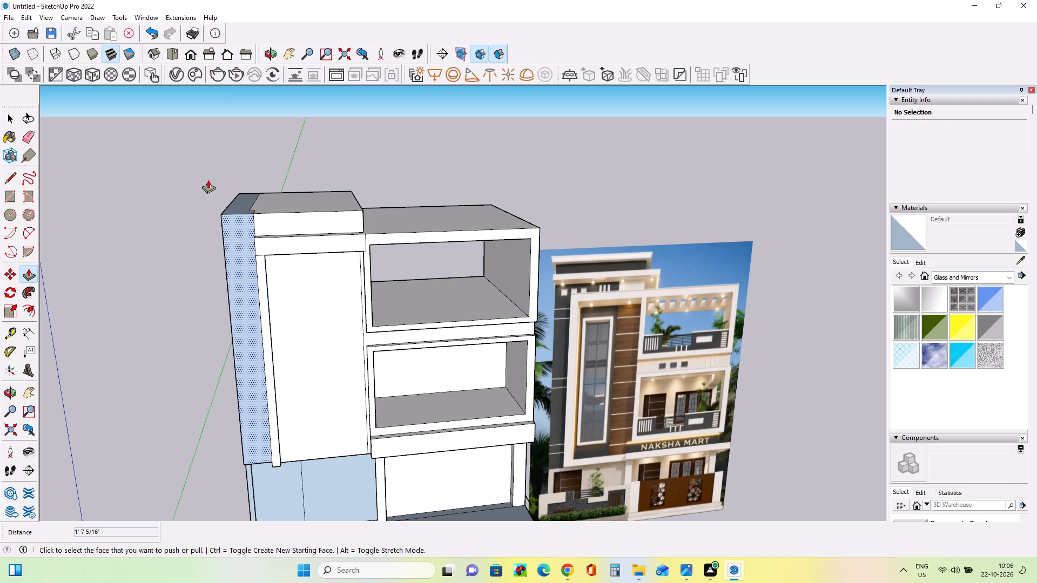
click(281, 209)
click(282, 205)
click(238, 208)
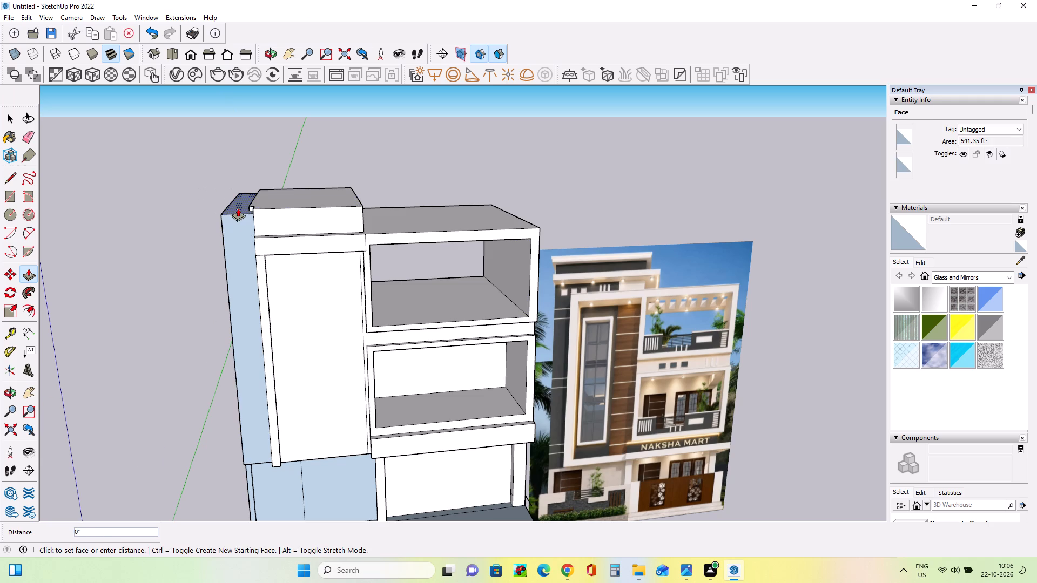
click(267, 204)
Raise the roof block's main top face and its outer strip by another 1' 1 9/16", keeping both level.
middle_drag(270, 240, 296, 220)
scroll(252, 229, down, 3)
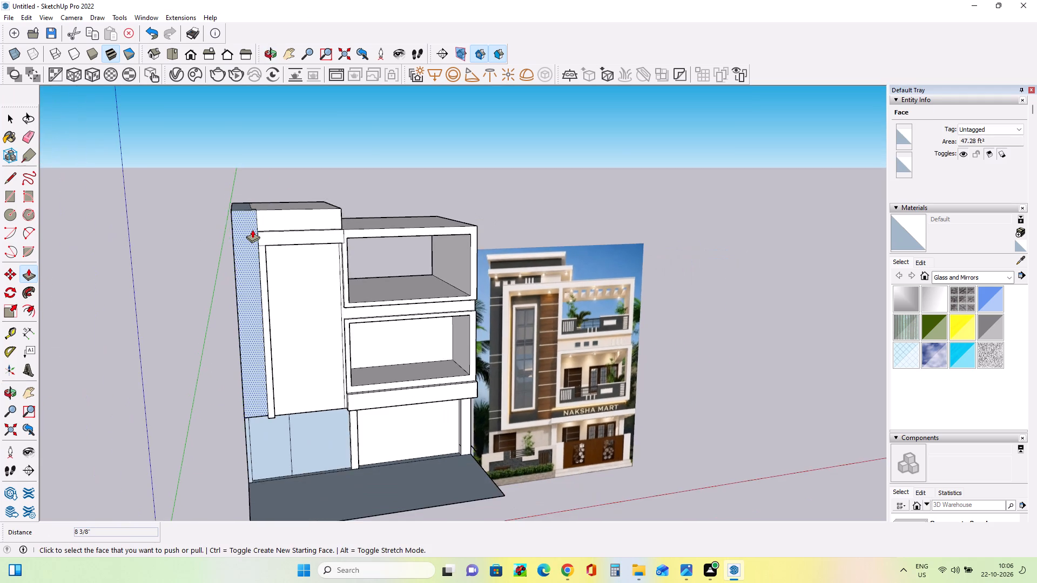
scroll(252, 229, down, 3)
middle_drag(336, 215, 339, 232)
scroll(297, 184, up, 4)
click(281, 217)
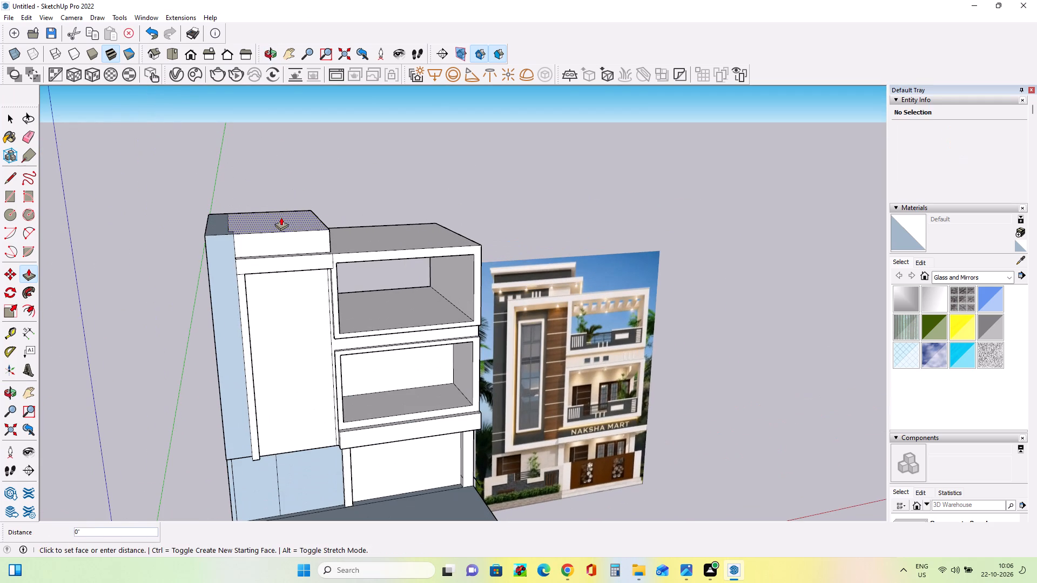
click(281, 212)
click(216, 227)
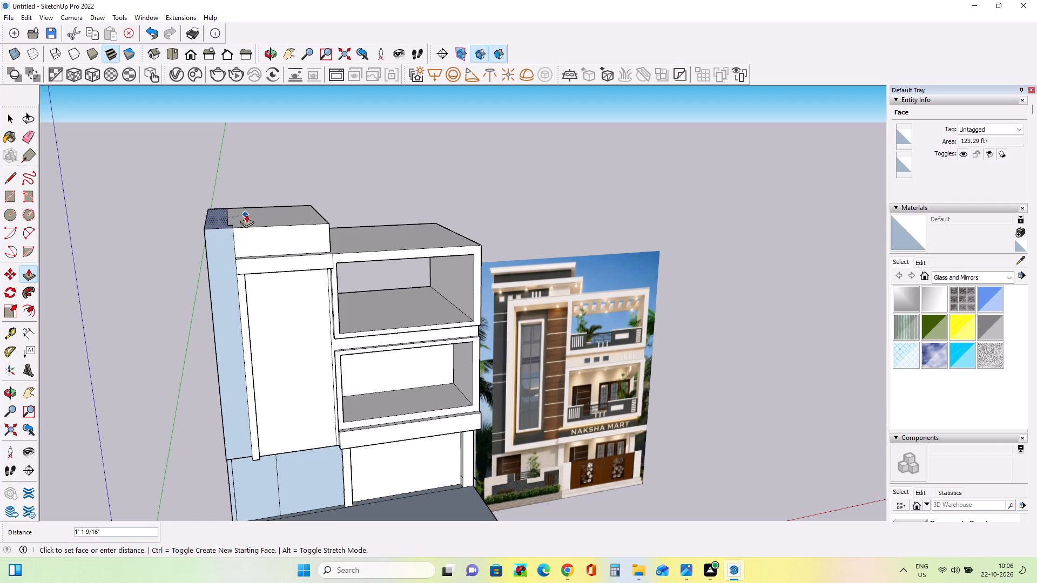
click(248, 215)
Raise the roof block's main top face and its outer strip by a further 1' 5 1/16", keeping both level.
middle_drag(253, 268, 253, 242)
middle_drag(266, 273, 281, 280)
middle_drag(280, 270, 222, 271)
click(277, 212)
click(281, 205)
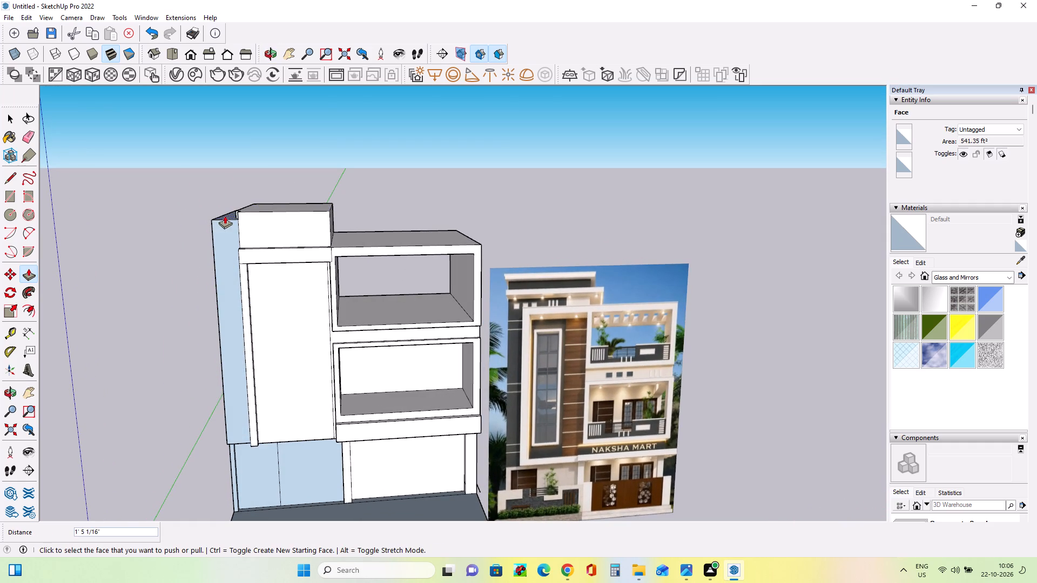
click(225, 216)
click(258, 206)
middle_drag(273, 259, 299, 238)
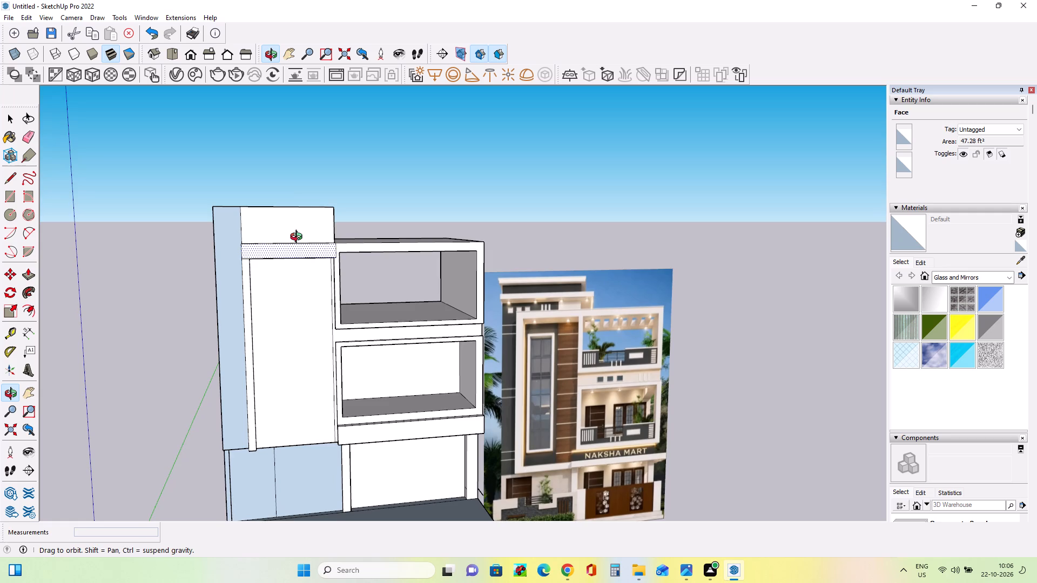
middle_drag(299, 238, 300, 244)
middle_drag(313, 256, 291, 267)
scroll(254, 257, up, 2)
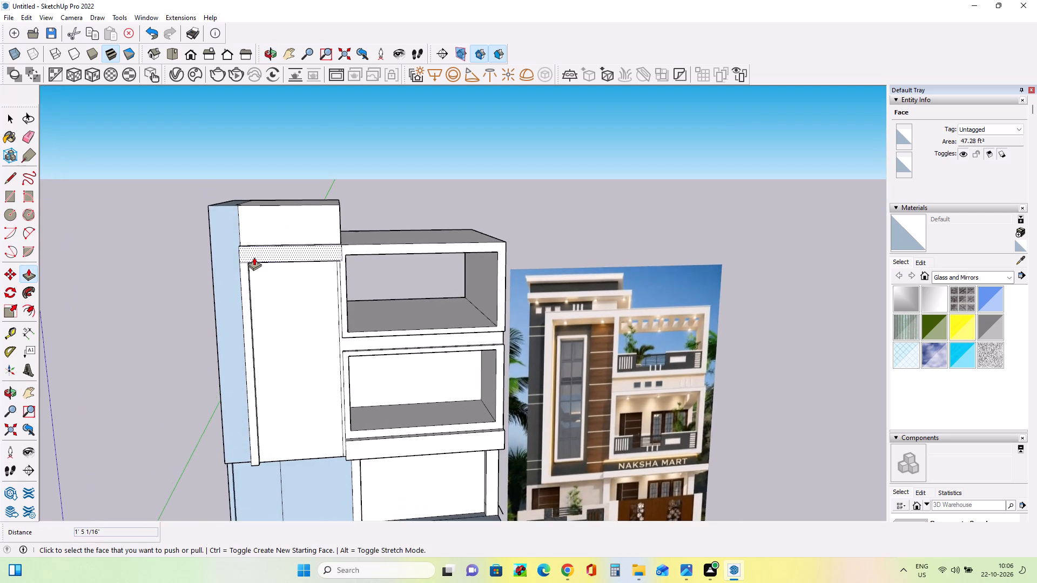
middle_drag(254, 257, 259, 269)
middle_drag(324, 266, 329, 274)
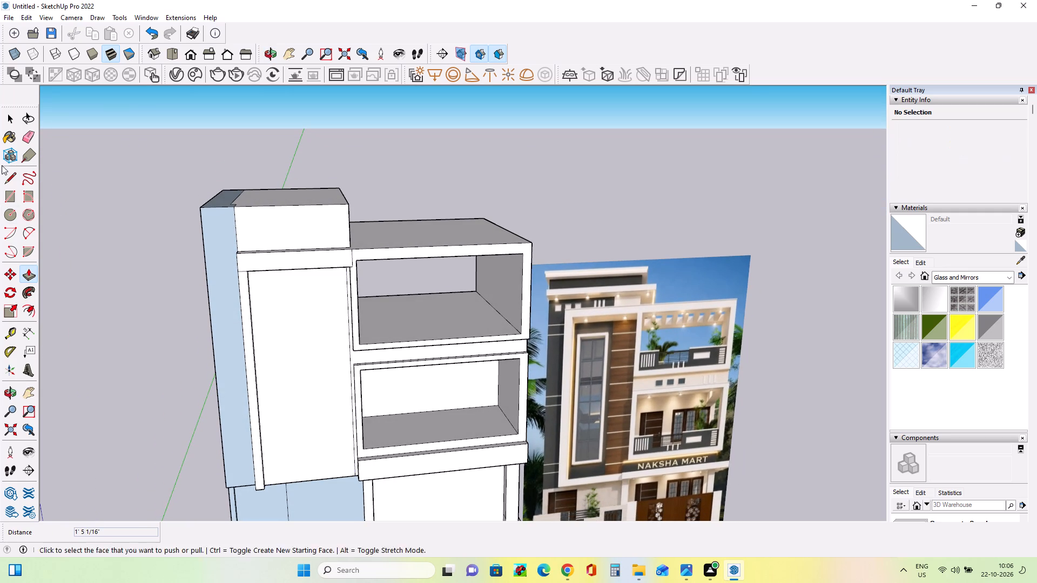
Draw a thin rectangular band across the full width of the roof block's front, along its top edge.
click(14, 202)
middle_drag(240, 204, 242, 191)
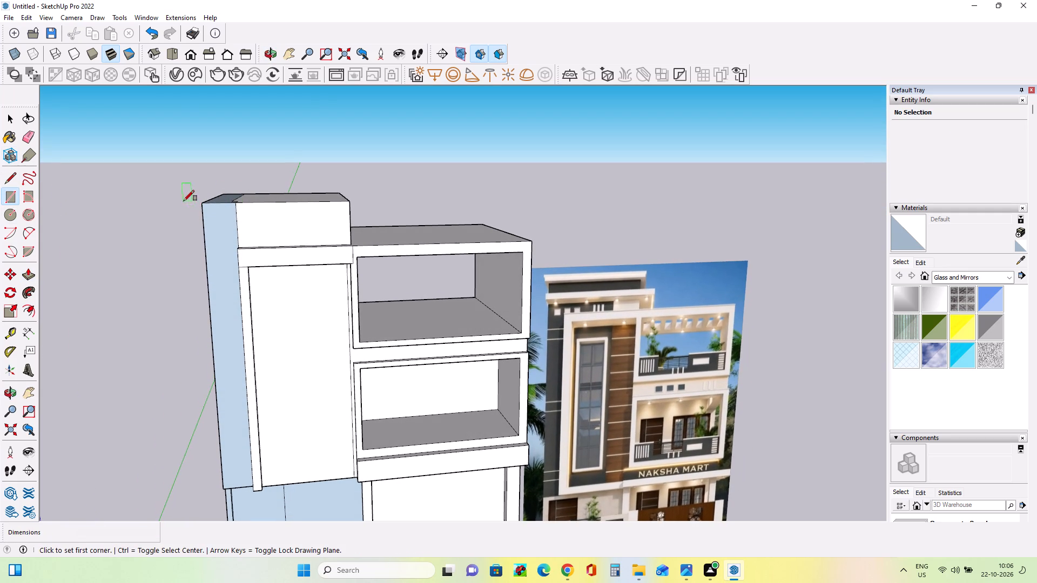
click(199, 205)
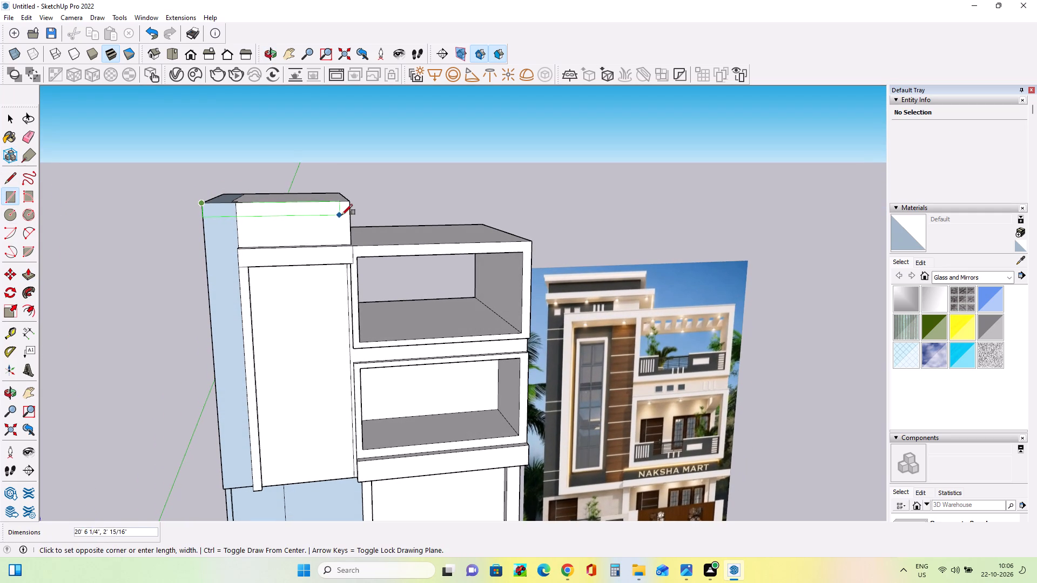
click(349, 212)
Push/pull the band's main section into a short front overhang and pull its outer section out 1' 10 3/16" flush with it.
middle_drag(357, 247, 364, 262)
click(34, 276)
click(263, 212)
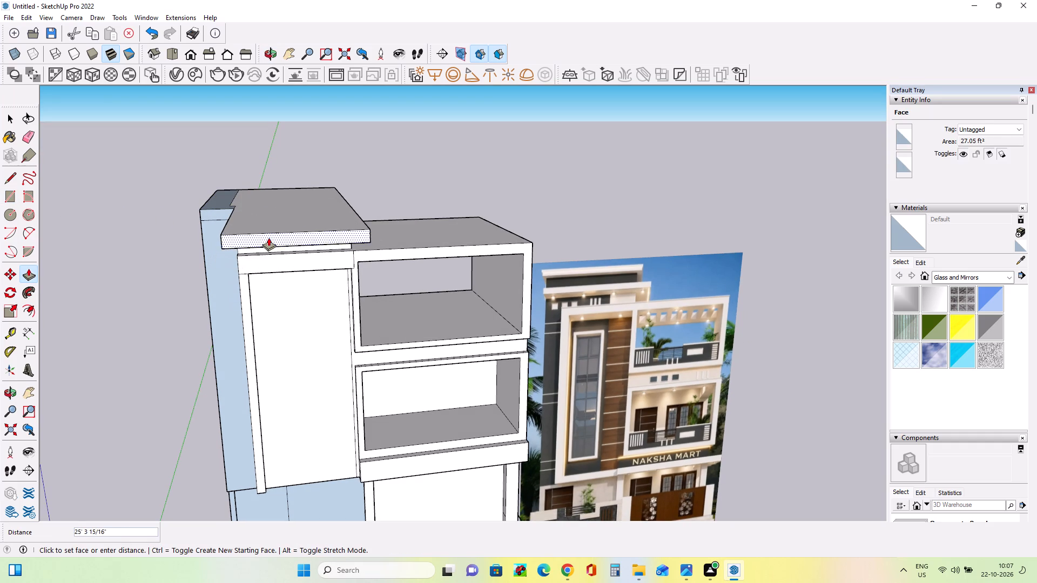
click(268, 238)
middle_drag(263, 271, 414, 230)
click(432, 185)
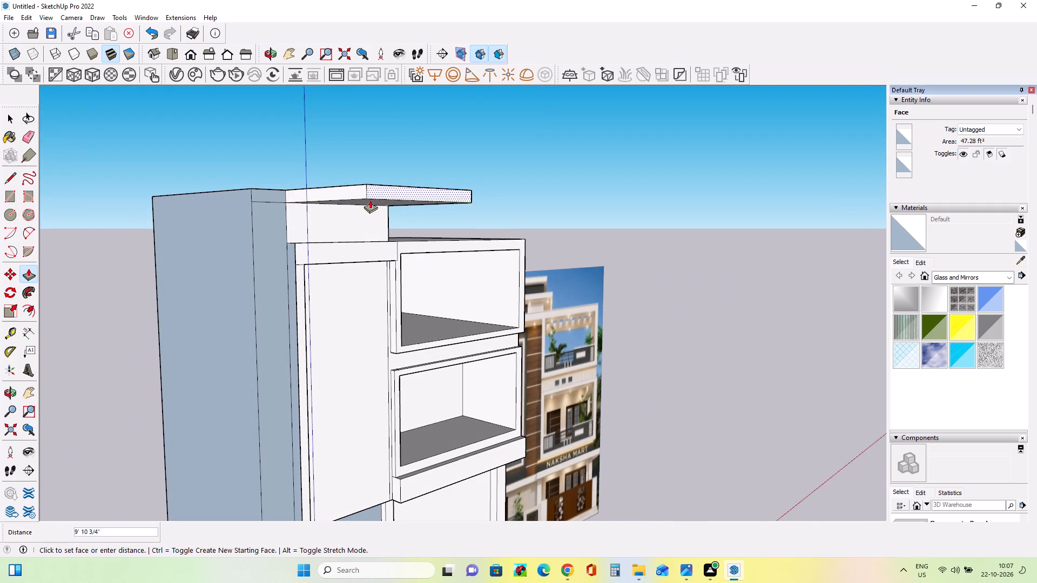
click(312, 247)
middle_drag(329, 250, 408, 324)
scroll(304, 269, up, 3)
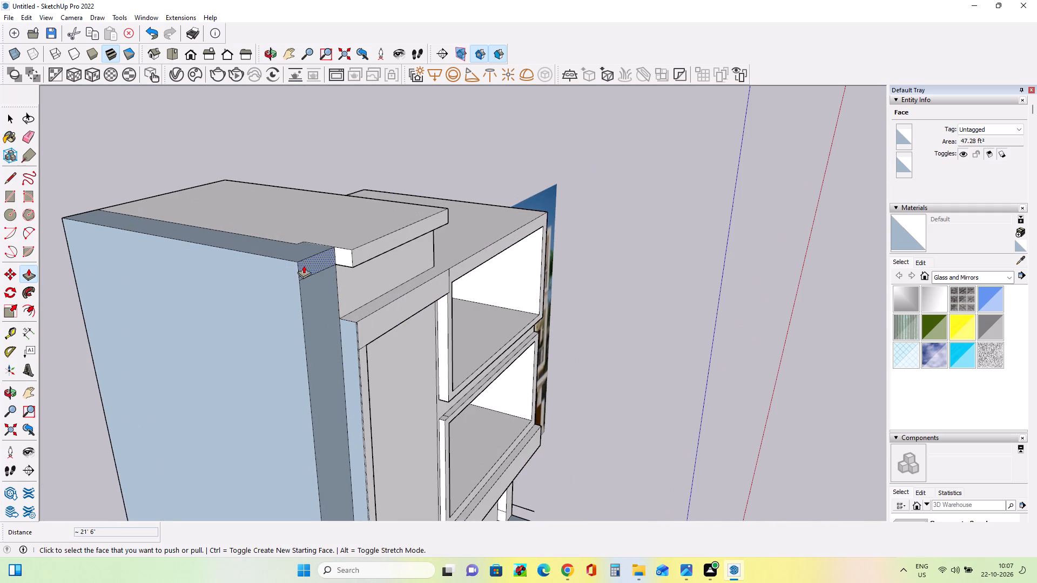
click(312, 263)
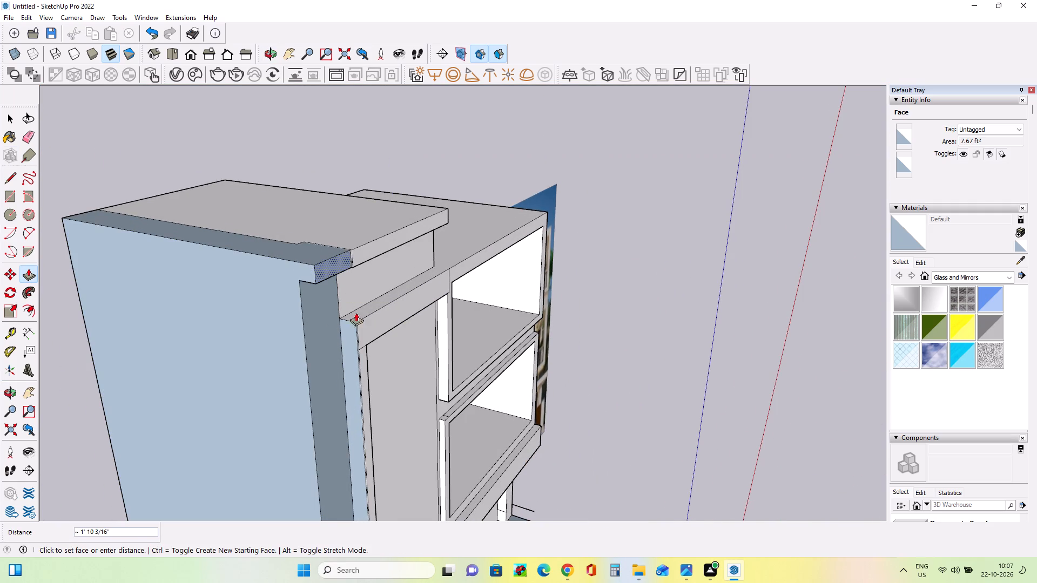
click(363, 340)
Erase the seam lines left between the outer strip and the main block on the fascia, the front wall and the roof top.
middle_drag(338, 311, 171, 236)
scroll(218, 160, up, 3)
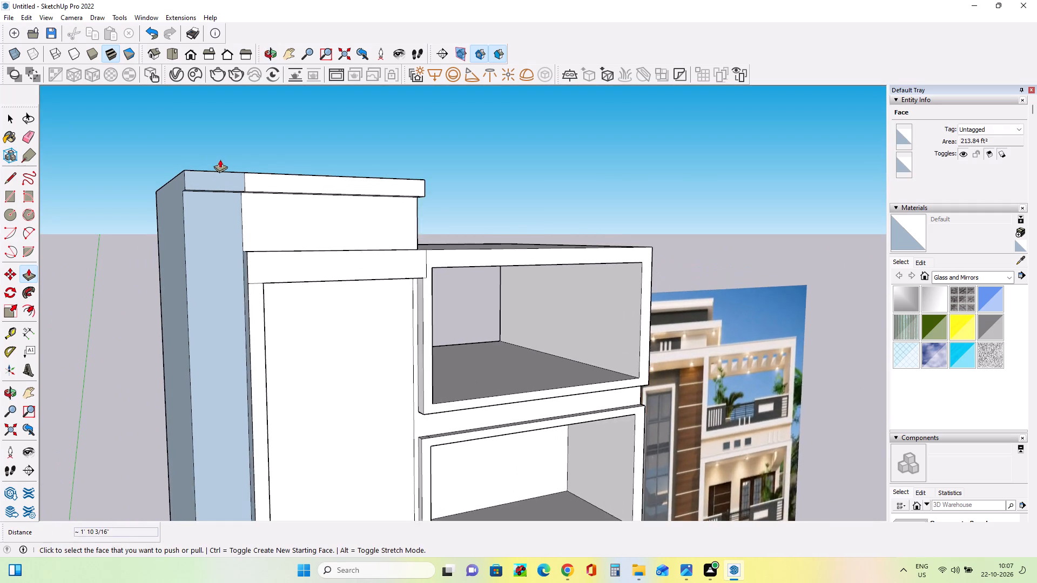
click(28, 130)
drag(247, 185, 259, 186)
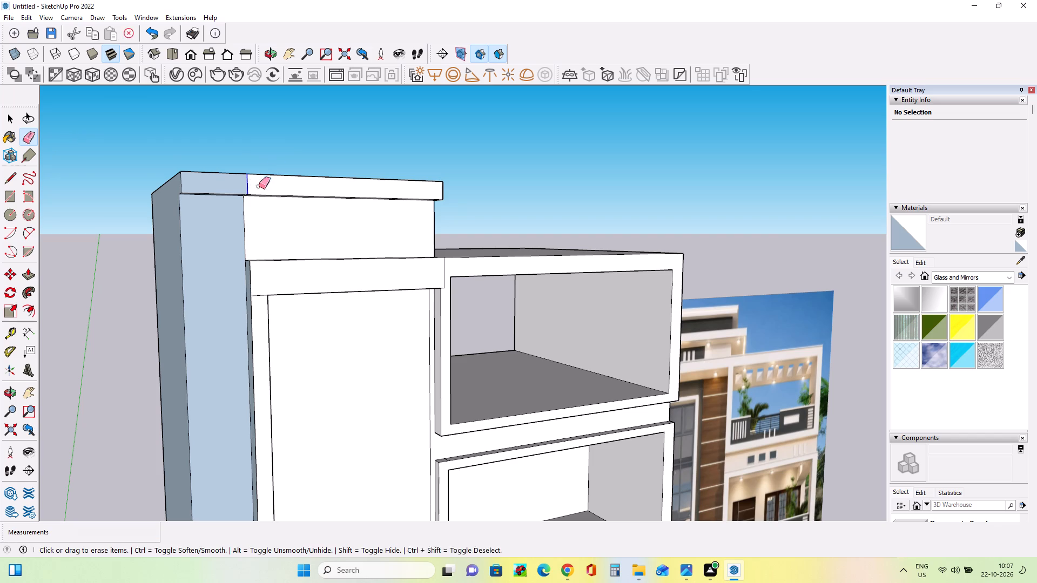
drag(259, 186, 258, 186)
drag(243, 219, 248, 219)
middle_drag(216, 201, 190, 235)
scroll(207, 214, down, 6)
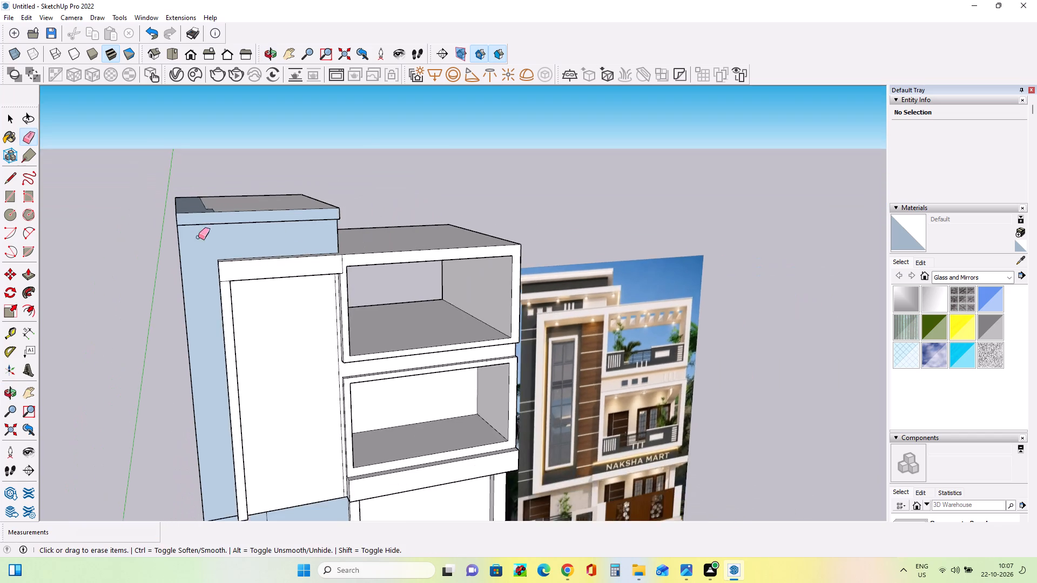
middle_drag(363, 243, 322, 308)
drag(209, 200, 216, 205)
click(204, 223)
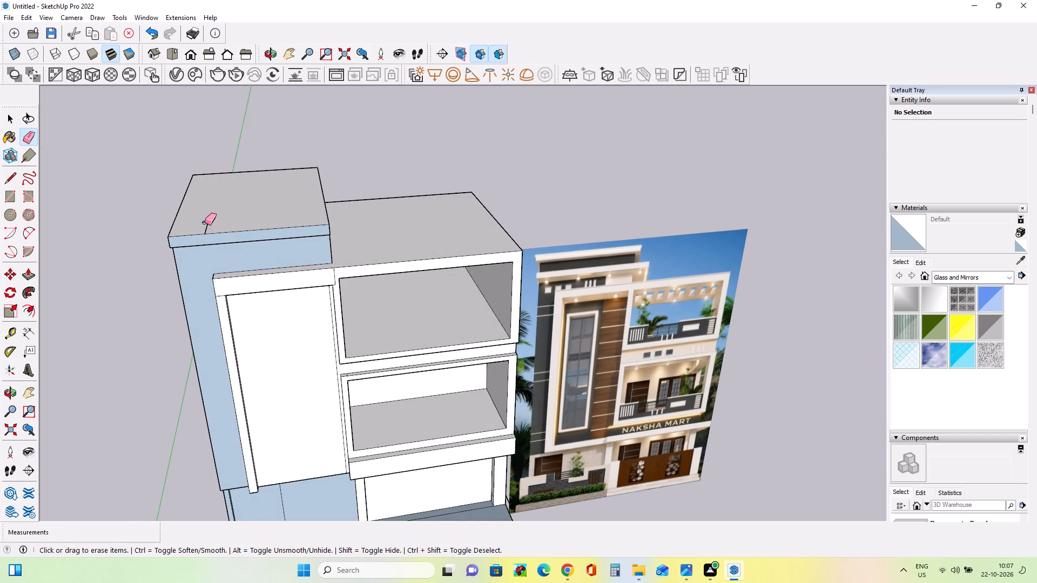
Raise the roof block's top face slightly to thicken the overhanging fascia.
scroll(181, 180, down, 3)
middle_drag(235, 257, 262, 164)
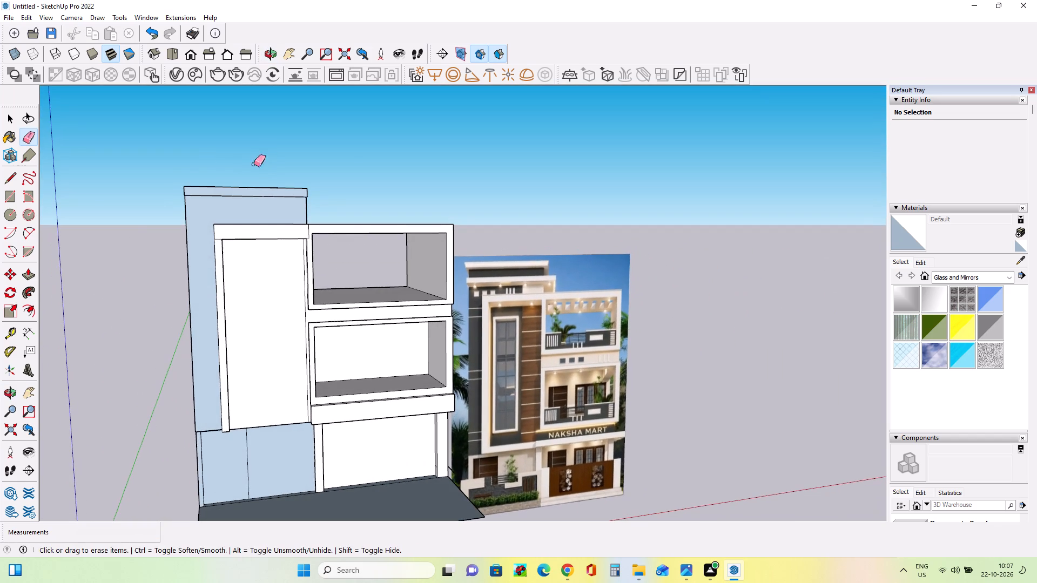
click(29, 273)
middle_drag(292, 277, 166, 367)
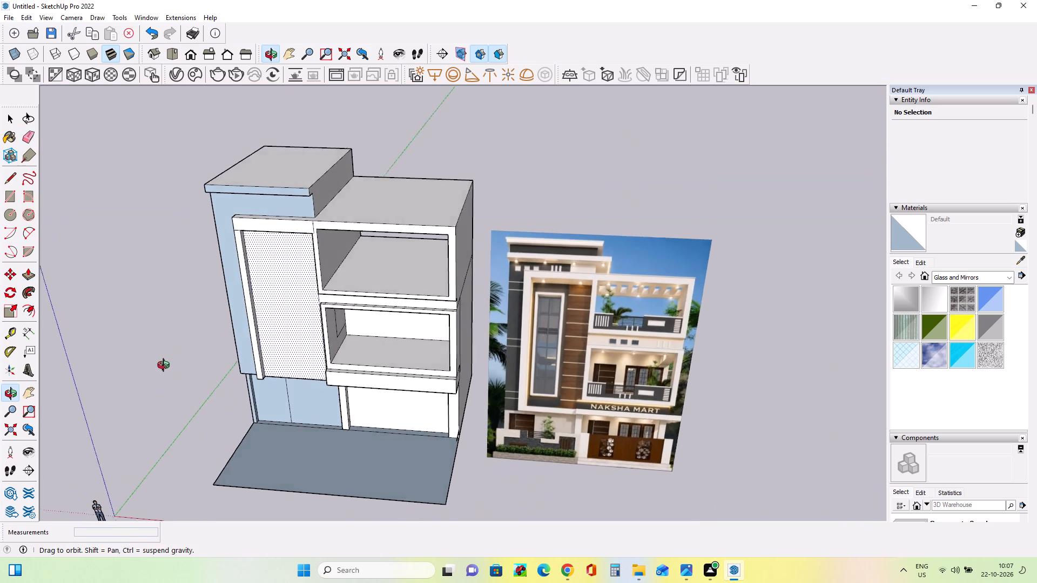
click(280, 171)
click(280, 167)
Draw a line about 32' 4" long along the roof block's balcony-side wall, from the overhang's underside to the back edge.
middle_drag(317, 220, 279, 202)
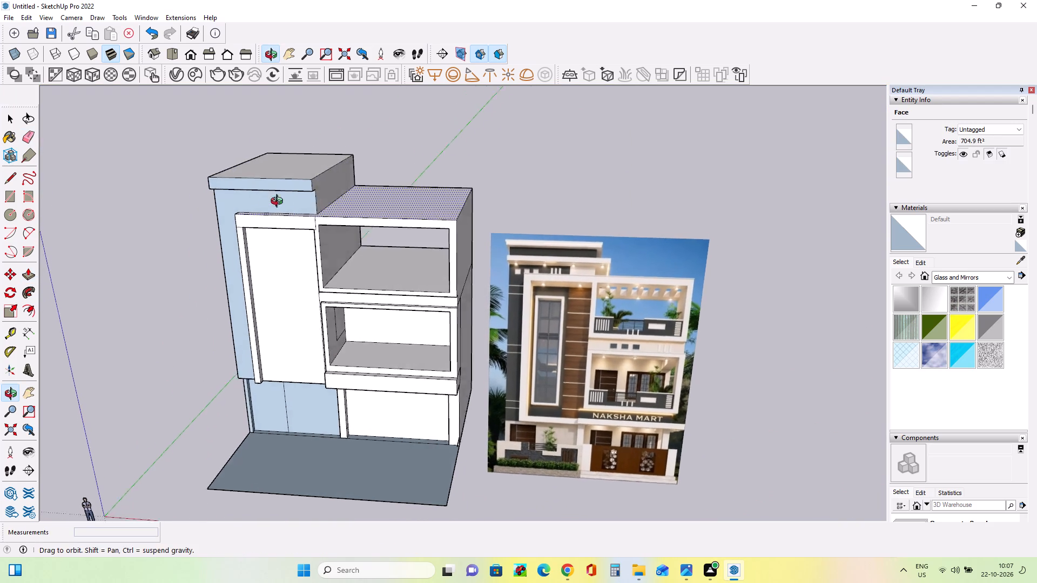
middle_drag(279, 202, 270, 204)
click(12, 173)
middle_drag(358, 235, 272, 250)
scroll(332, 177, up, 3)
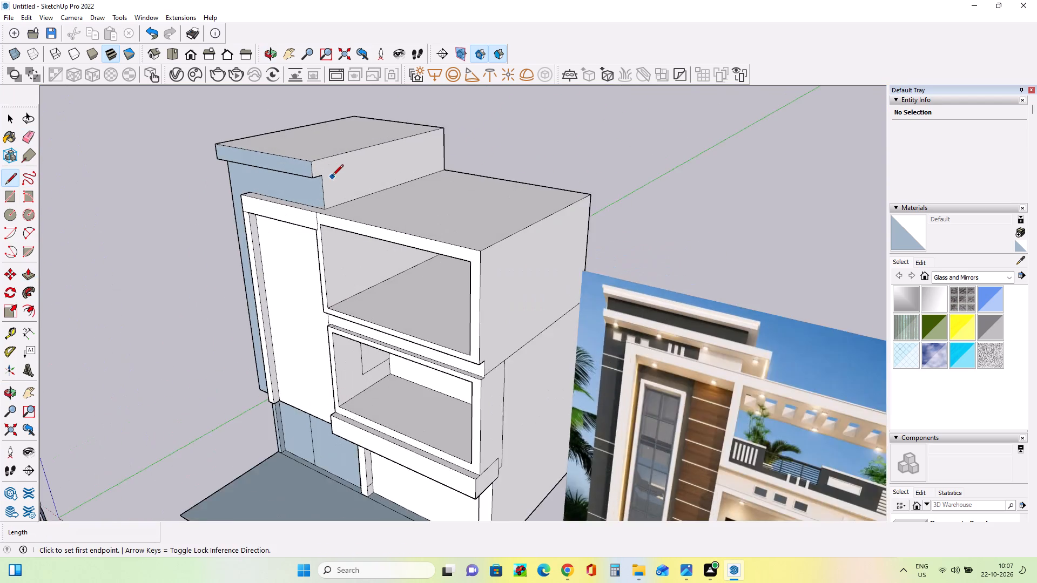
scroll(332, 177, up, 3)
click(317, 175)
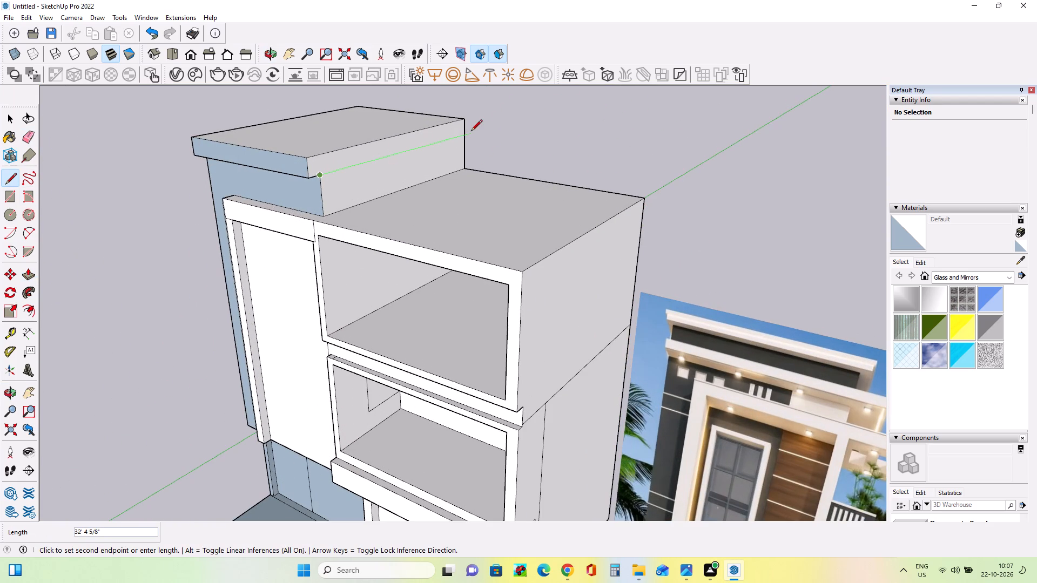
click(462, 134)
Pull the band on the roof block's balcony side outward so the overhang wraps the corner, extending it in two pulls.
middle_drag(380, 205, 650, 223)
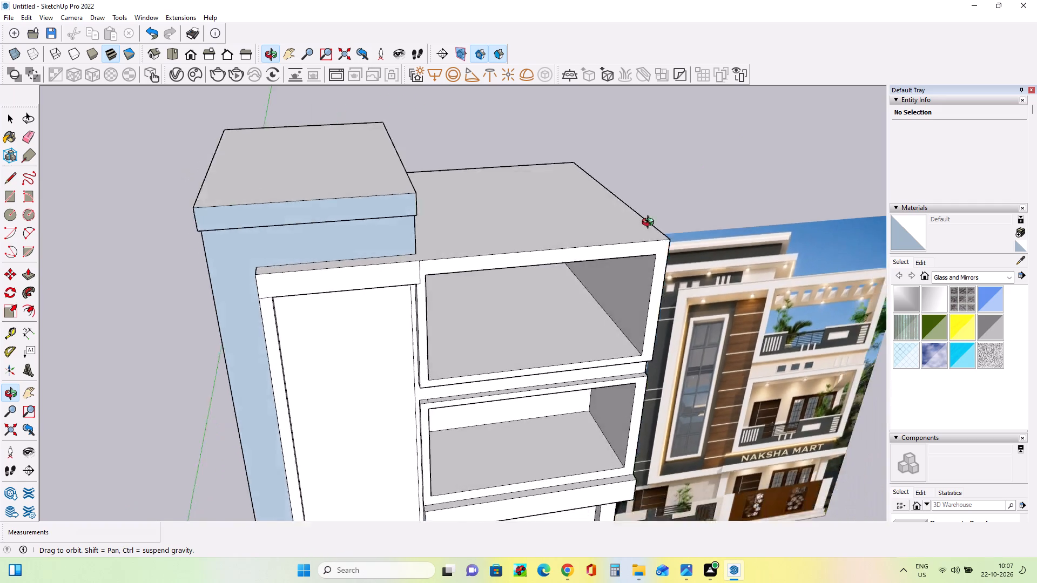
middle_drag(650, 223, 430, 275)
click(28, 276)
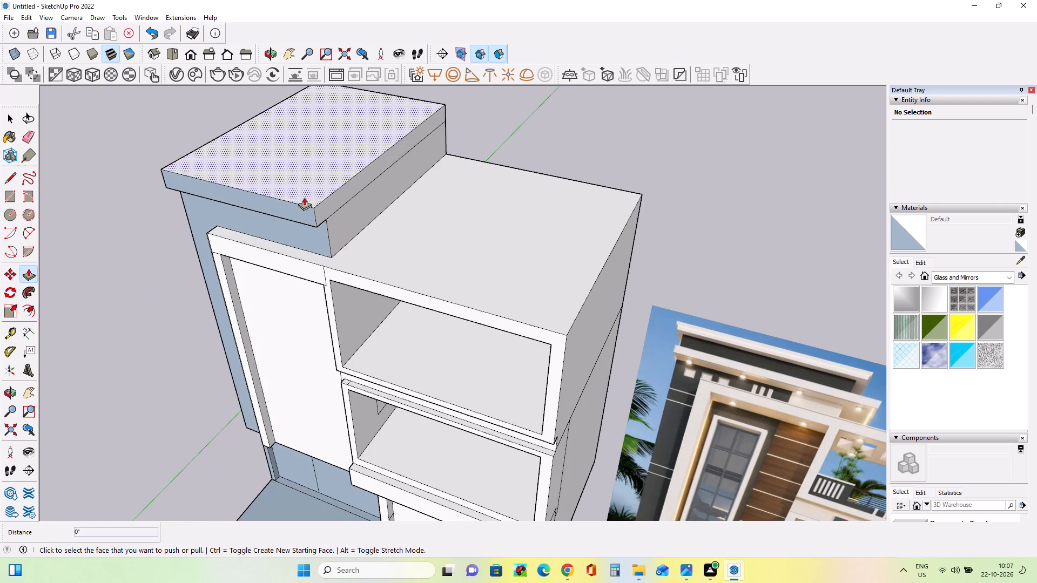
click(342, 196)
click(356, 208)
middle_drag(263, 266, 388, 220)
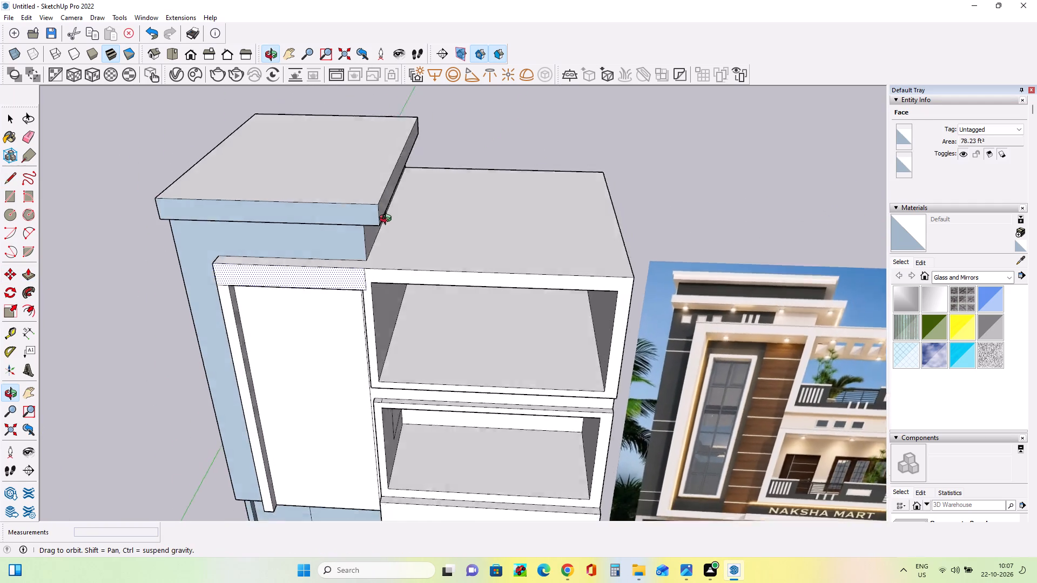
middle_drag(388, 220, 395, 201)
middle_drag(307, 221, 328, 164)
middle_drag(360, 242, 223, 242)
click(390, 160)
click(395, 164)
Pull the roof slab's front fascia forward 2' 3 7/8".
middle_drag(354, 213, 357, 213)
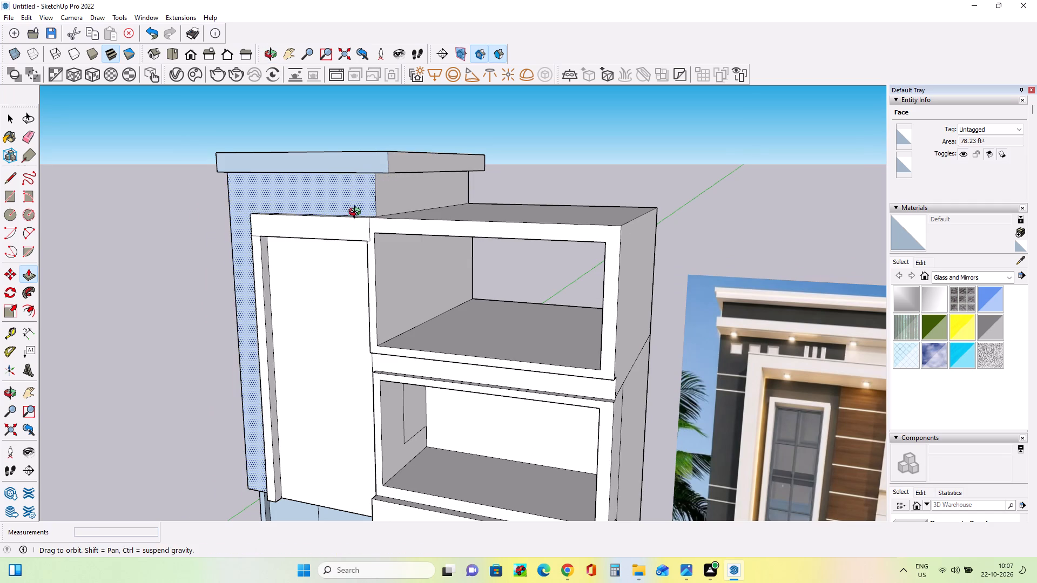
middle_drag(357, 213, 491, 181)
click(371, 146)
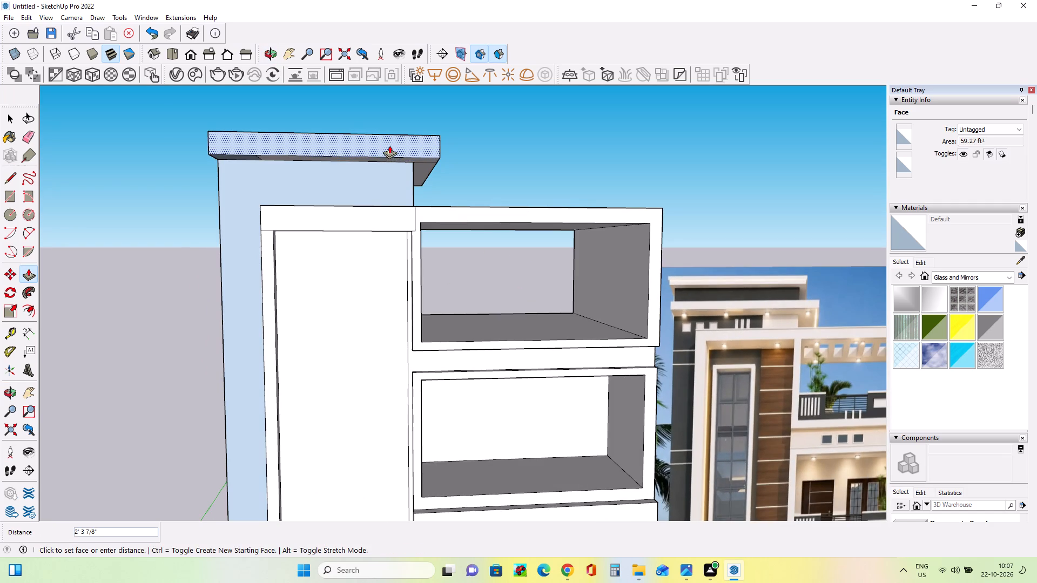
click(389, 145)
Push/pull the roof slab's top face by 3 11/16" to adjust its thickness.
middle_drag(358, 280, 471, 338)
middle_drag(238, 250, 328, 228)
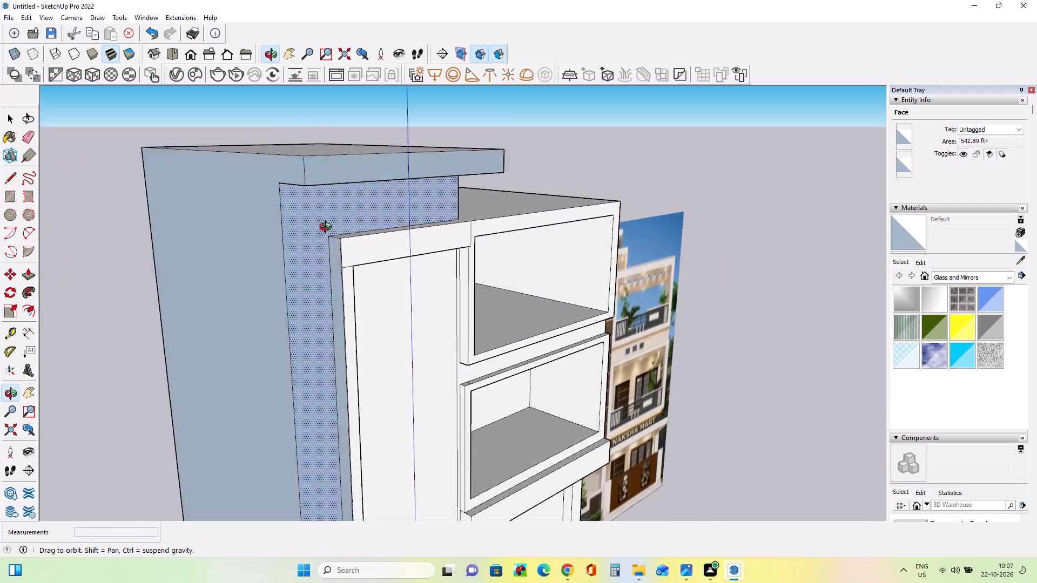
middle_drag(328, 228, 82, 277)
middle_drag(203, 215, 198, 216)
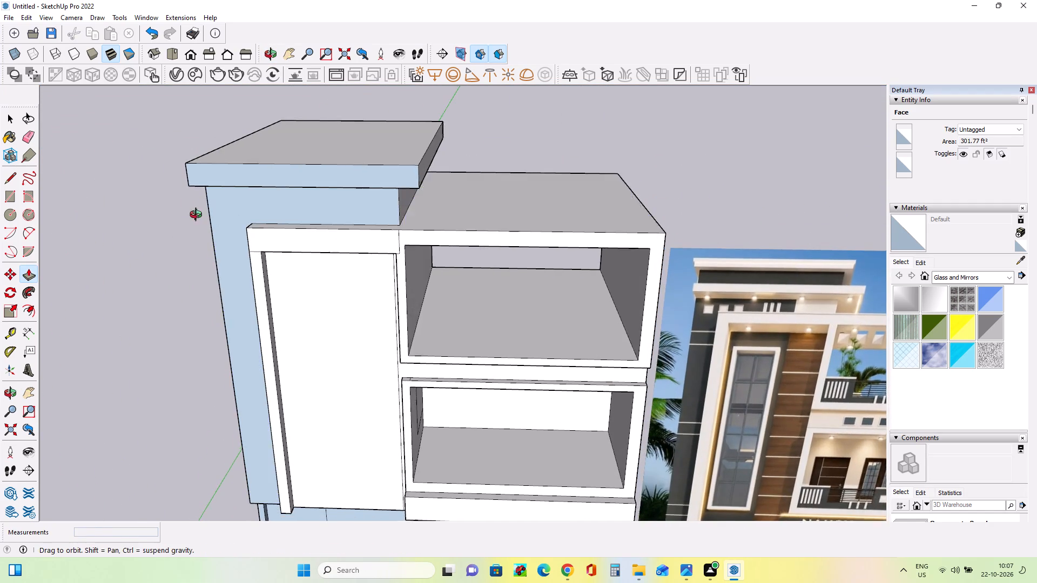
middle_drag(198, 216, 308, 189)
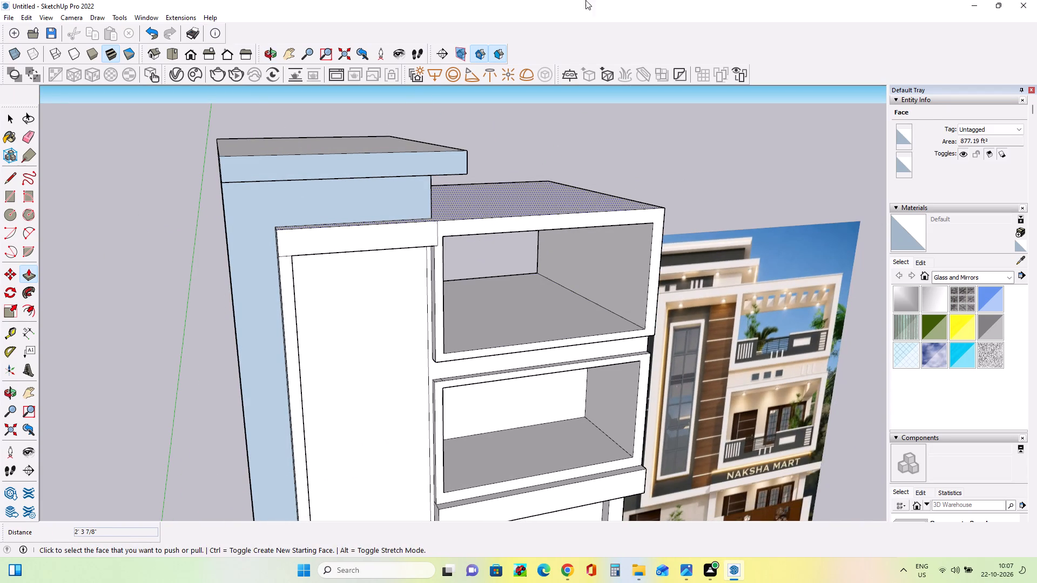
middle_drag(600, 341, 589, 327)
middle_drag(342, 192, 351, 213)
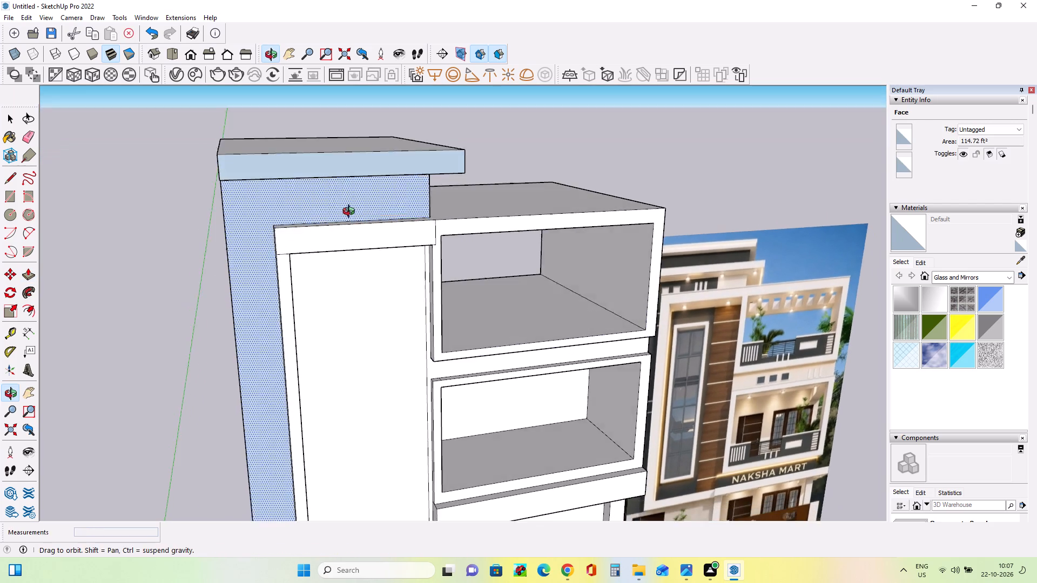
middle_drag(351, 213, 354, 239)
click(347, 150)
click(348, 152)
Examine the roof overhang and the joint between the tall panel's frame and the upper balcony frame against the facade image.
middle_drag(425, 280, 421, 276)
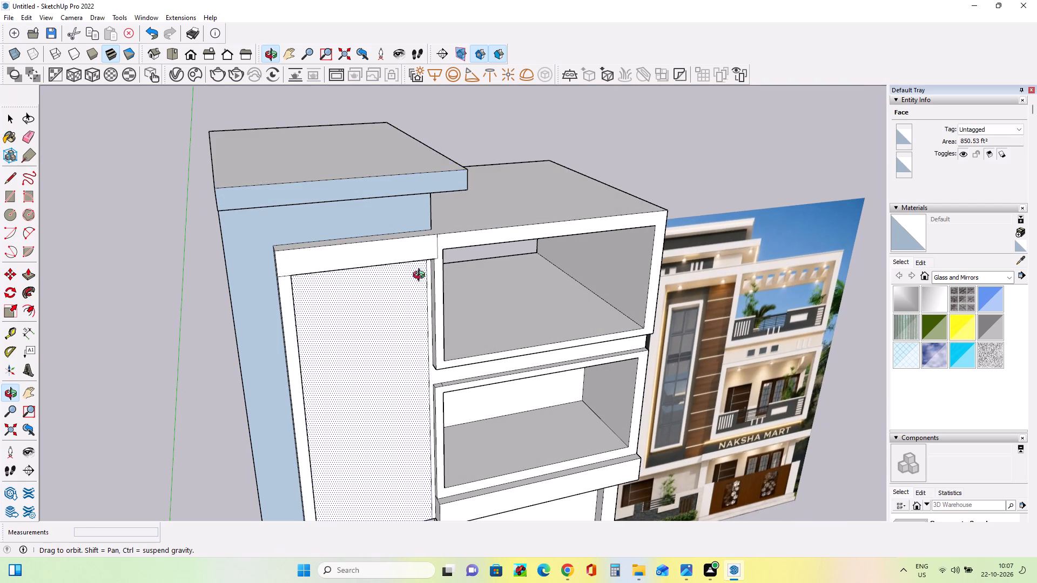
middle_drag(421, 276, 433, 104)
middle_drag(434, 258, 412, 342)
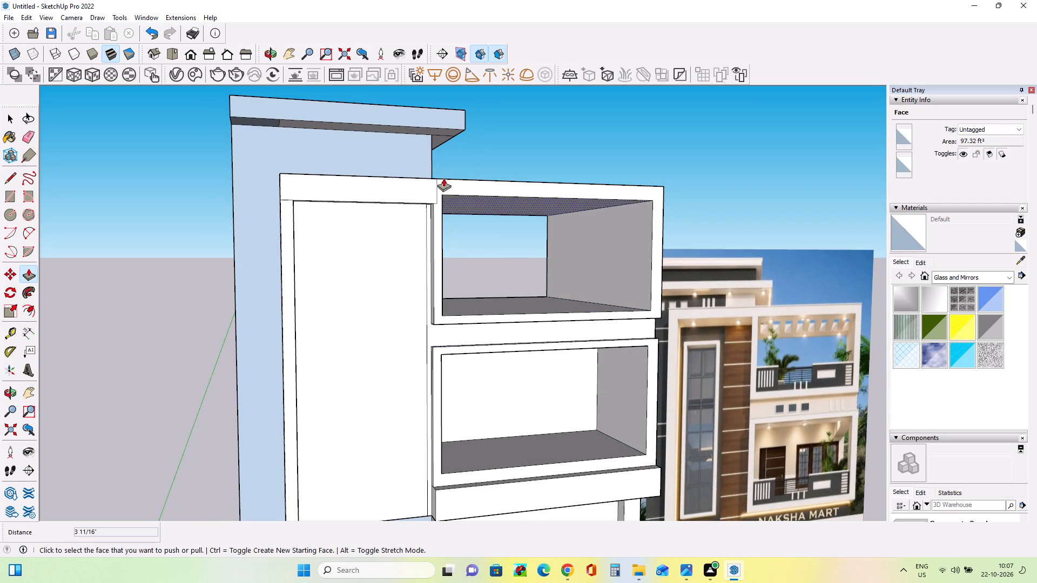
middle_drag(400, 217, 428, 250)
middle_drag(431, 259, 419, 243)
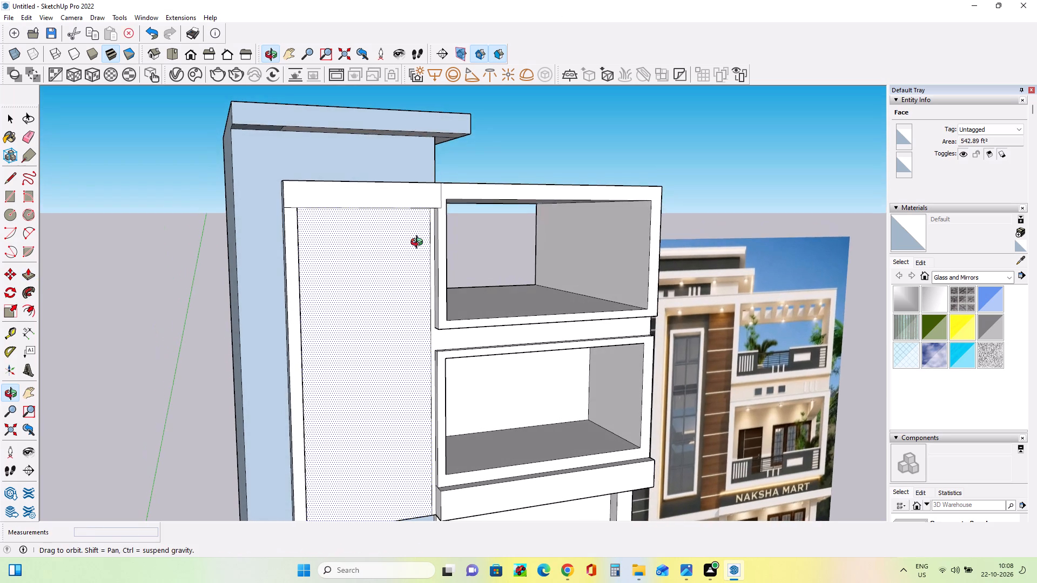
middle_drag(419, 243, 421, 251)
scroll(421, 187, up, 3)
middle_drag(428, 225, 430, 245)
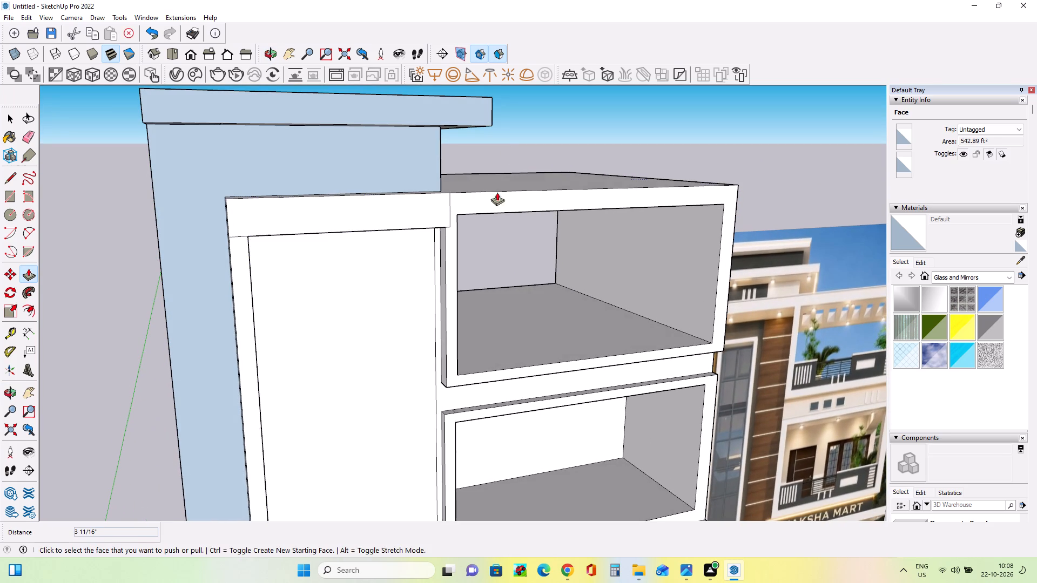
middle_drag(446, 209, 443, 211)
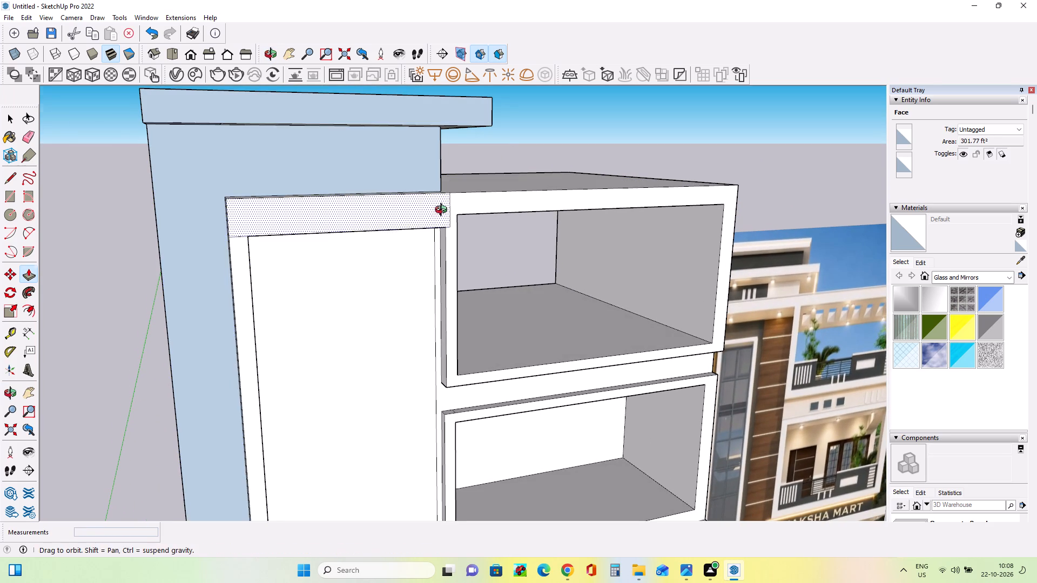
middle_drag(443, 211, 440, 219)
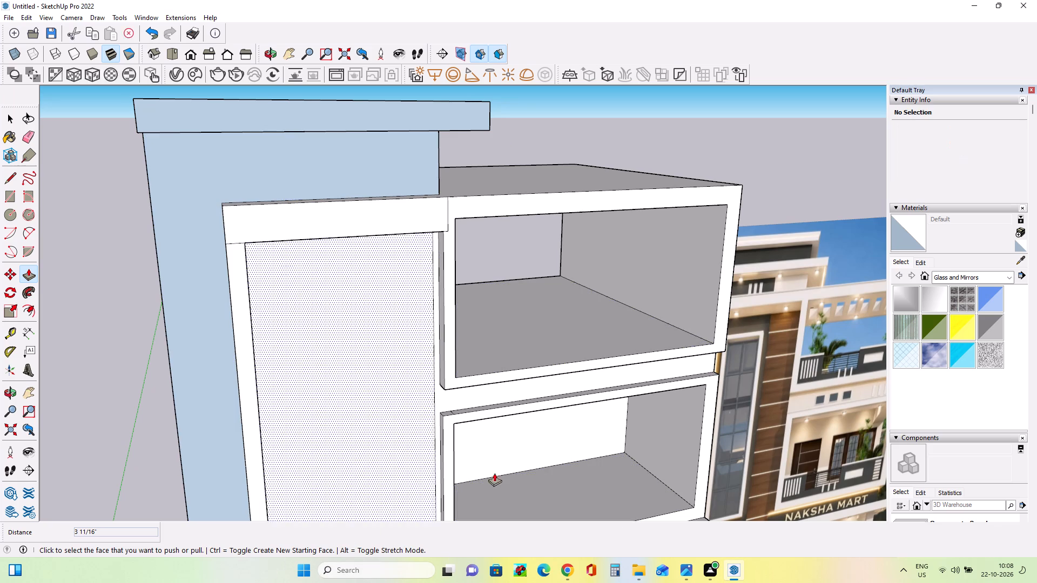
middle_drag(311, 422, 326, 418)
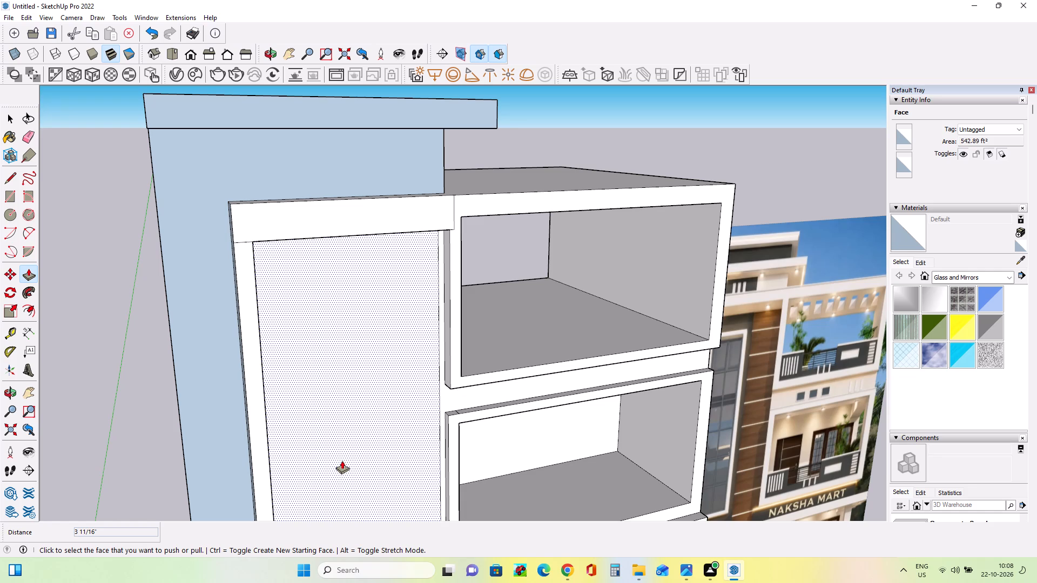
middle_drag(346, 452, 334, 438)
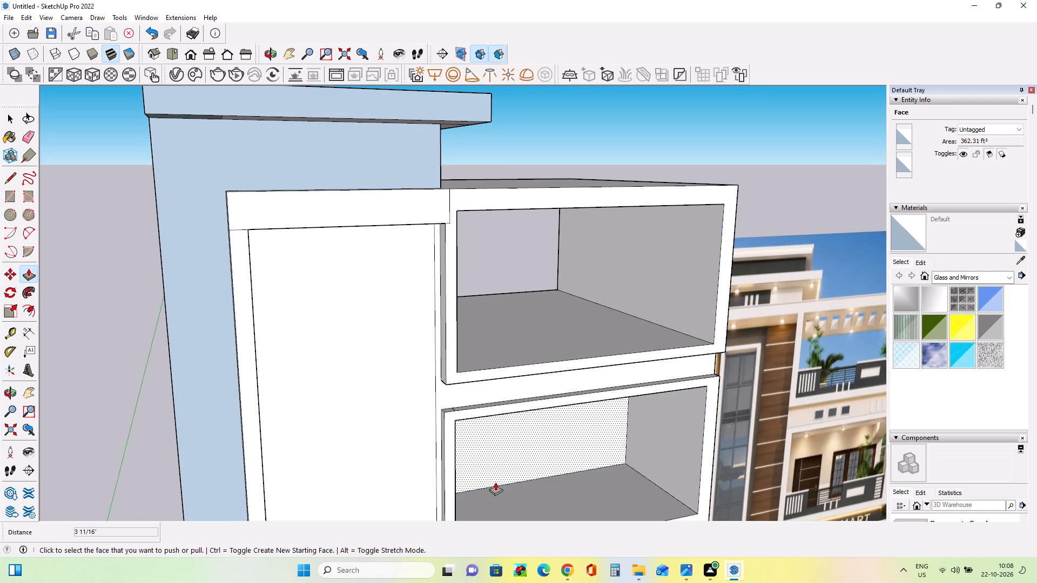
middle_drag(516, 452, 518, 458)
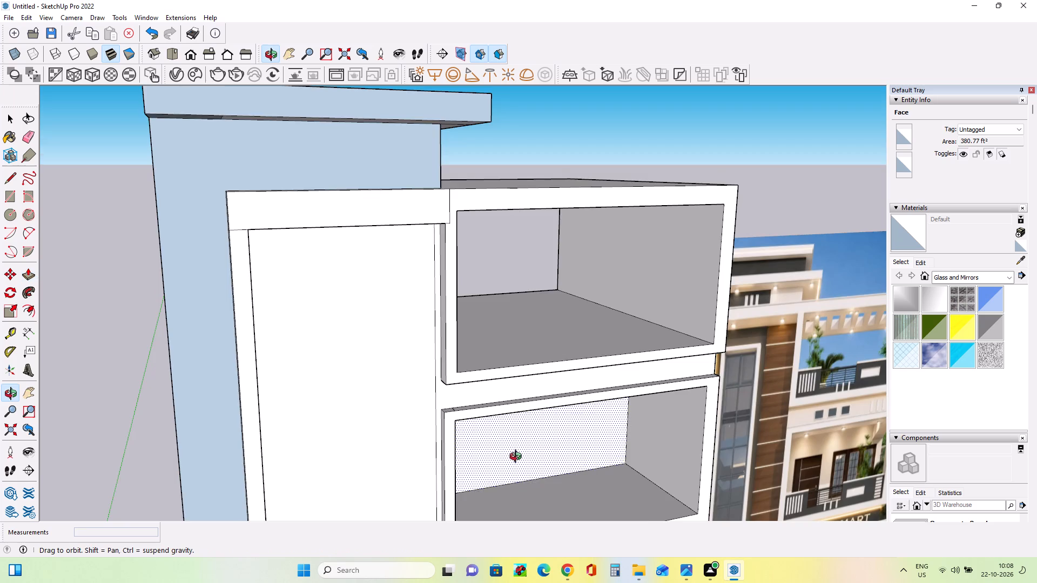
middle_drag(518, 458, 524, 477)
Erase the leftover seam lines where the tall panel's top band meets the upper balcony frame.
scroll(520, 463, down, 1)
click(22, 134)
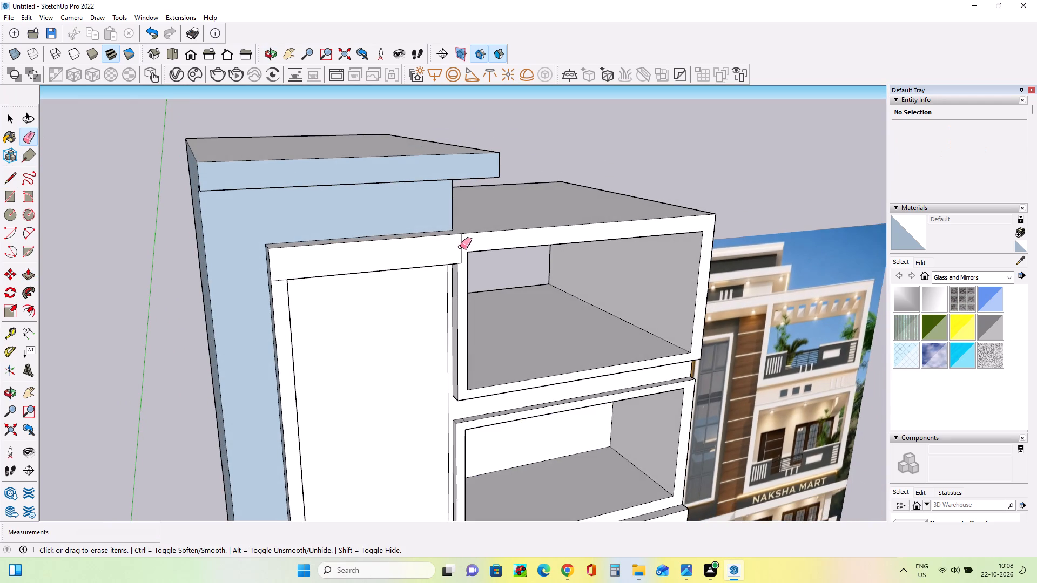
click(461, 246)
click(459, 256)
middle_drag(463, 282, 397, 275)
scroll(443, 264, up, 7)
click(426, 250)
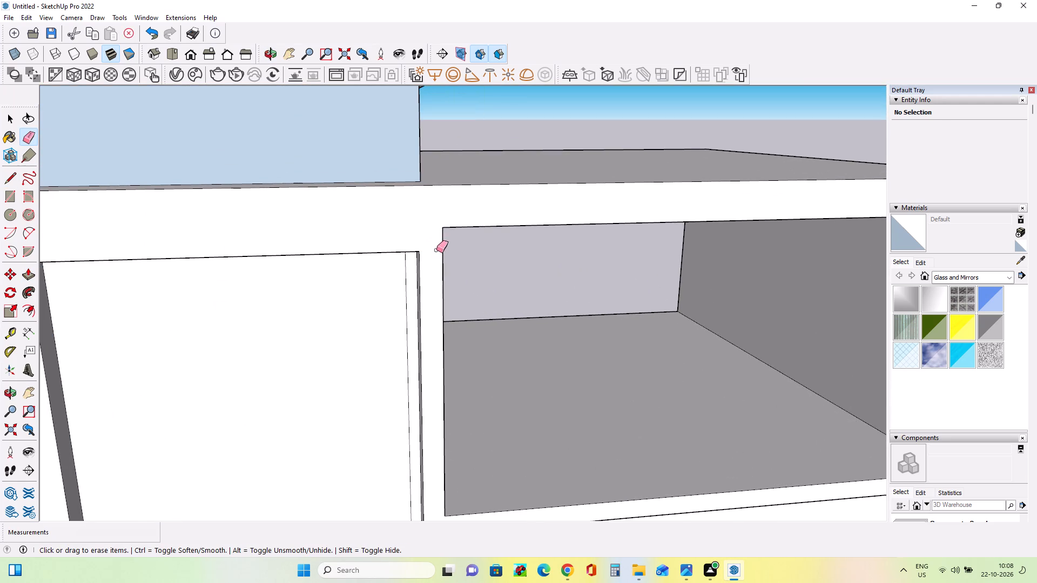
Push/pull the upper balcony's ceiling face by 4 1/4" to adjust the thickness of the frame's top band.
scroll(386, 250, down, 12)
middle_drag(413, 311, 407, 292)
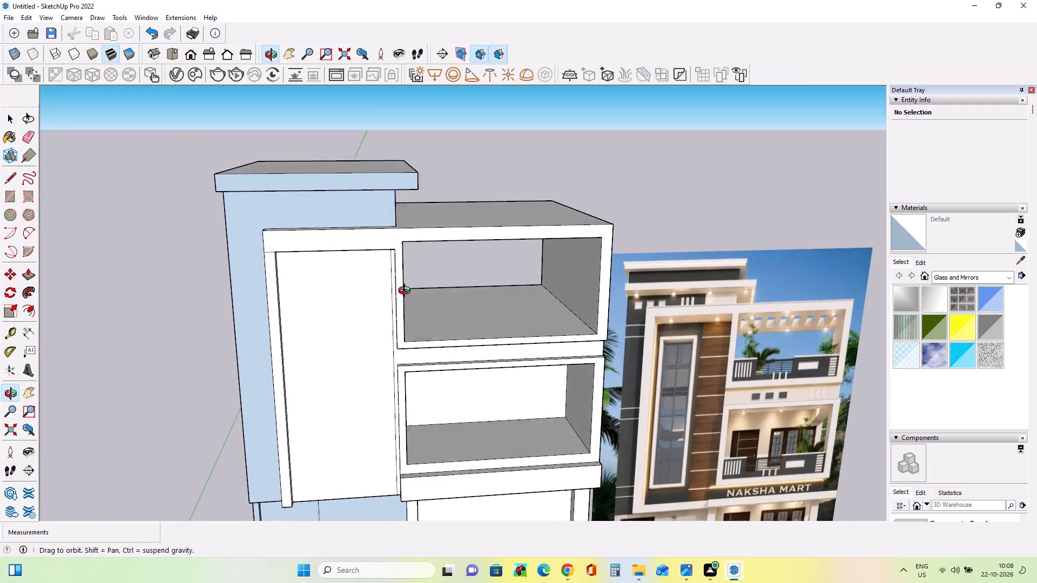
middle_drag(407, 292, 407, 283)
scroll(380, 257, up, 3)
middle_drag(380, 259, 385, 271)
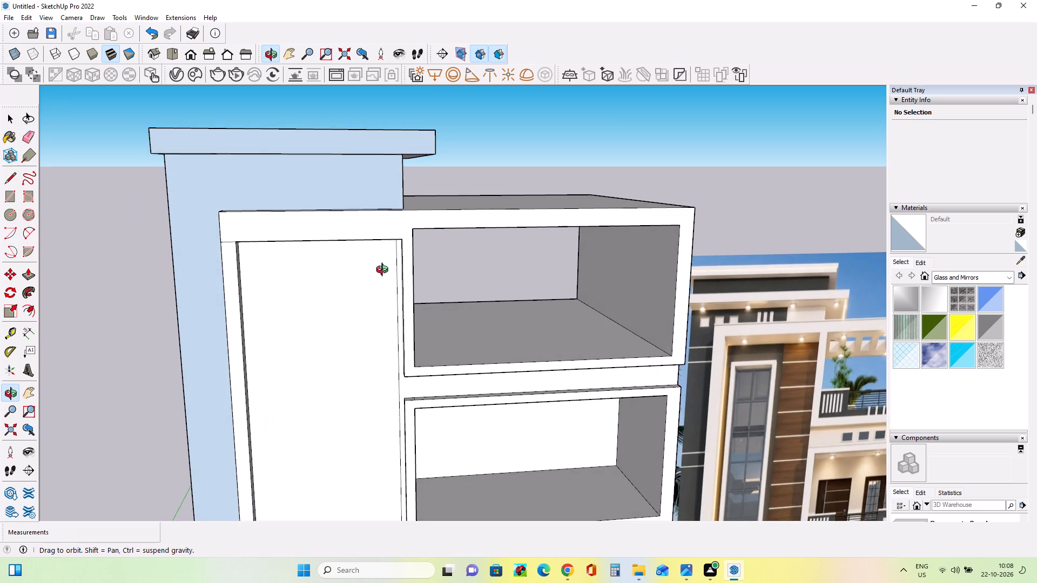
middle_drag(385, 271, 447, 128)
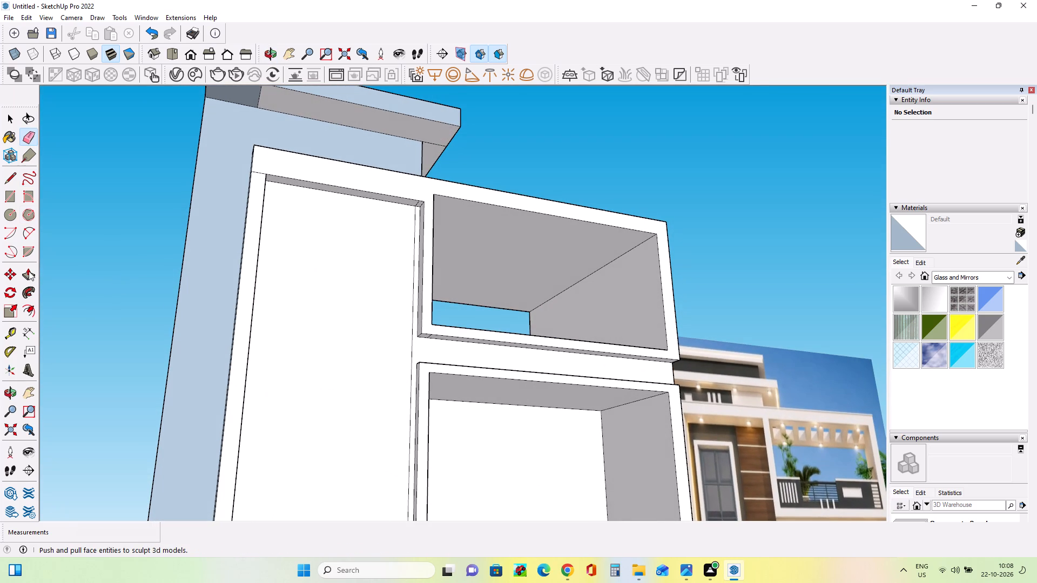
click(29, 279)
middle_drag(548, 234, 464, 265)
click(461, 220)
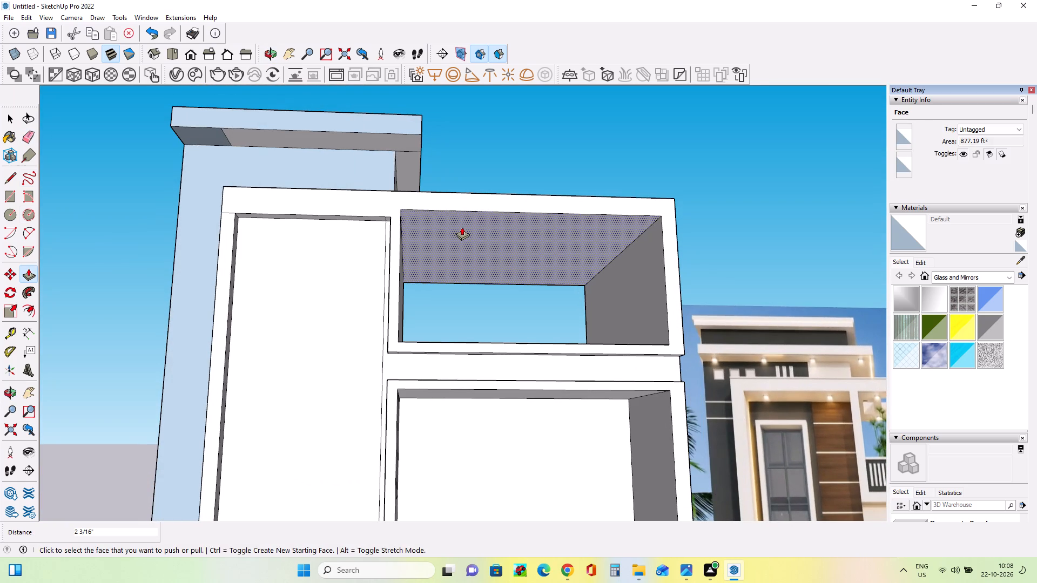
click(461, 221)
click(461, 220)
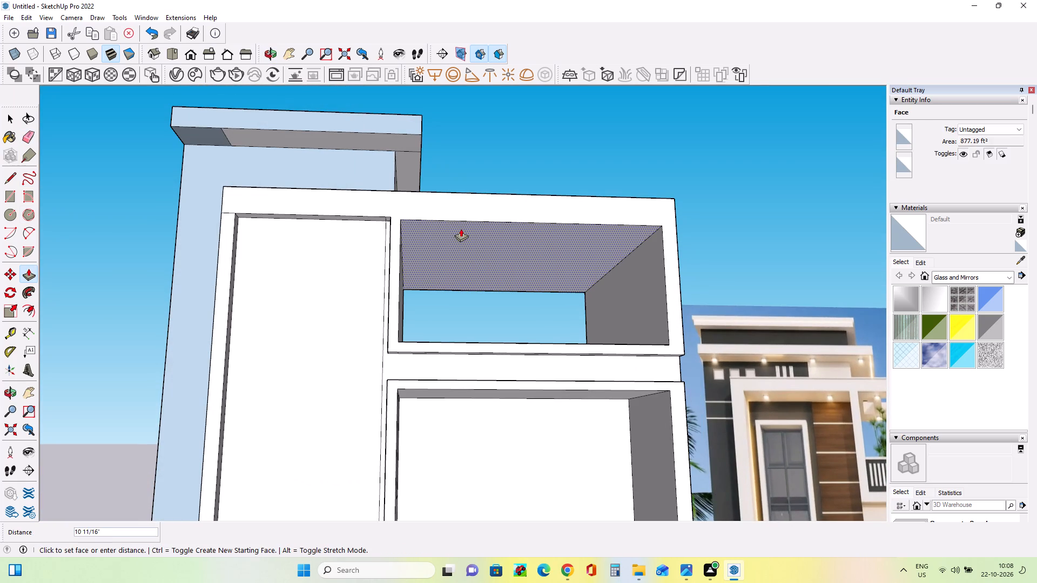
Push the top face of the tall panel's recess up 6 9/16" and bring the small corner face level with it.
middle_drag(364, 248, 477, 253)
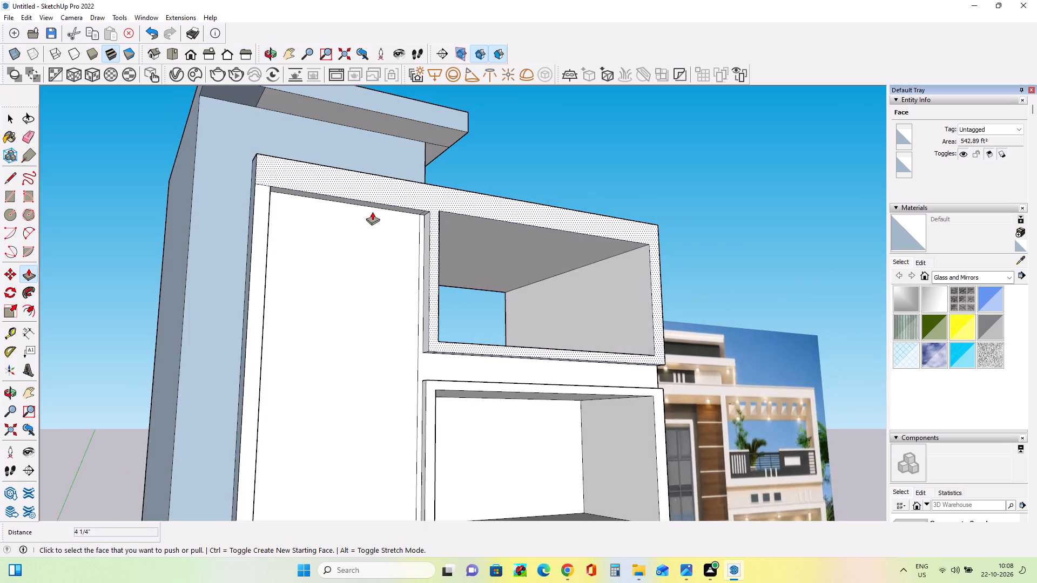
scroll(372, 212, up, 3)
middle_drag(369, 223, 396, 196)
click(398, 185)
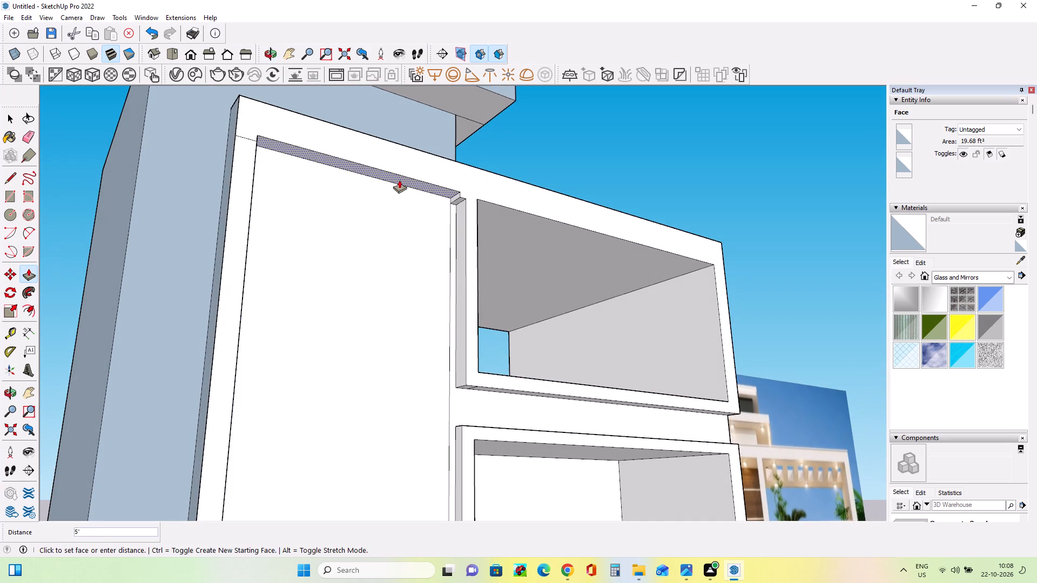
click(400, 178)
scroll(450, 201, up, 1)
scroll(450, 201, down, 1)
scroll(450, 201, up, 5)
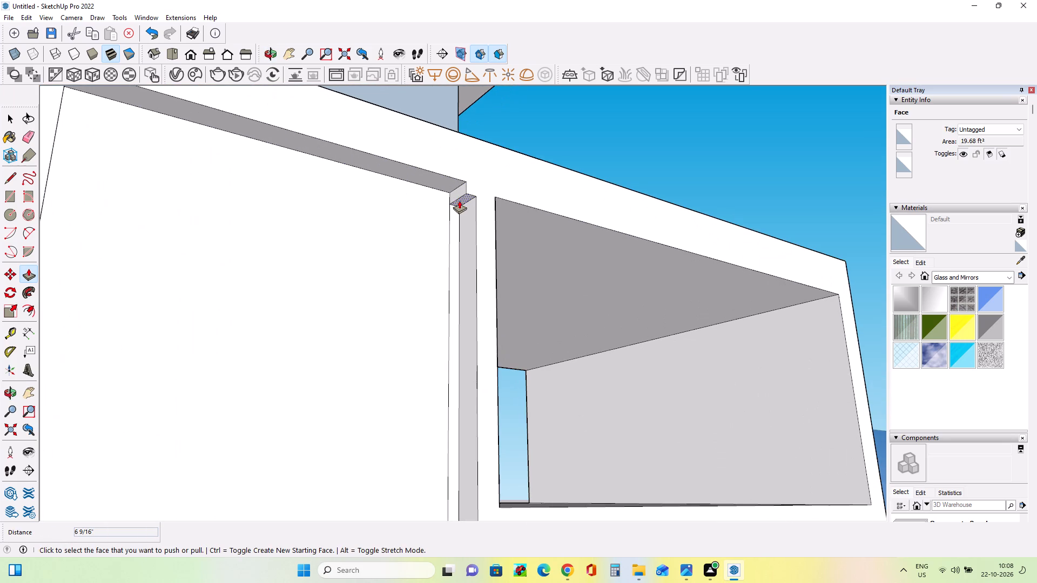
click(459, 200)
click(446, 183)
Raise the upper balcony's ceiling face 3 7/8" to line up with the top of the tall panel's recess.
click(512, 222)
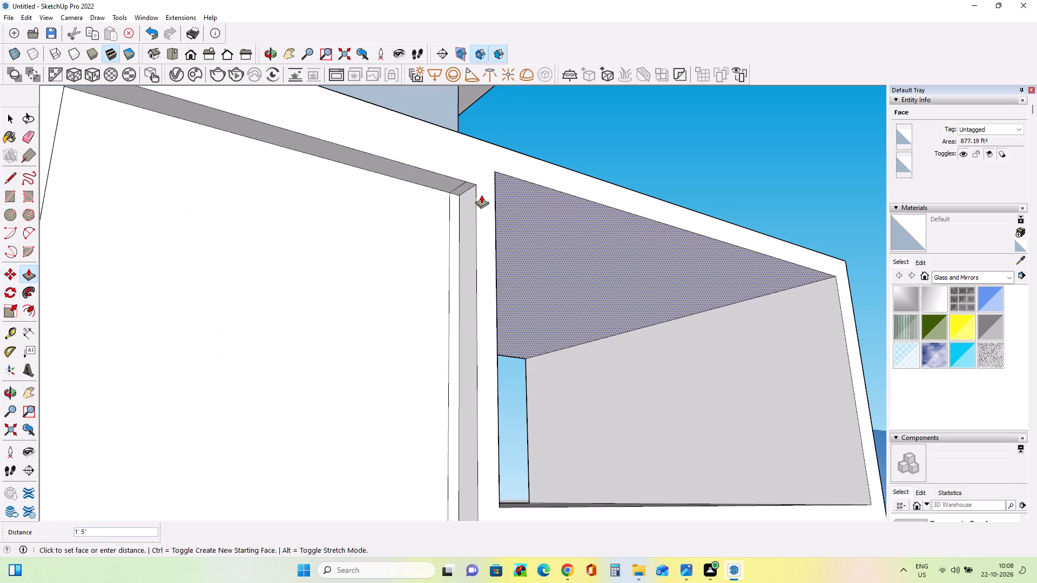
click(453, 192)
scroll(368, 235, down, 11)
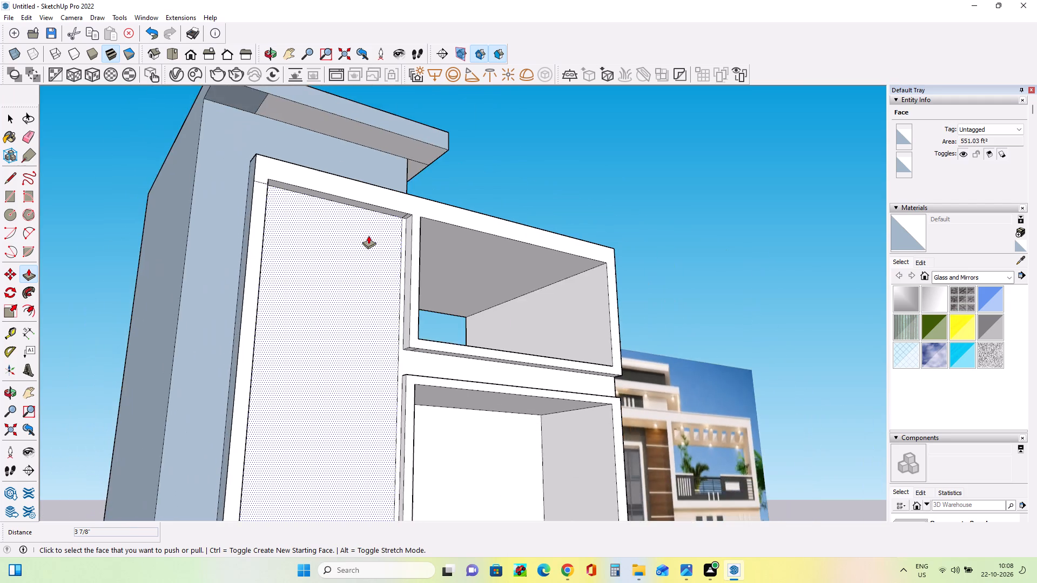
Compare the building's roof slab, tall panel and balcony frames with the facade image, checking the stepped form above the roof.
scroll(368, 235, down, 4)
middle_drag(403, 278, 393, 293)
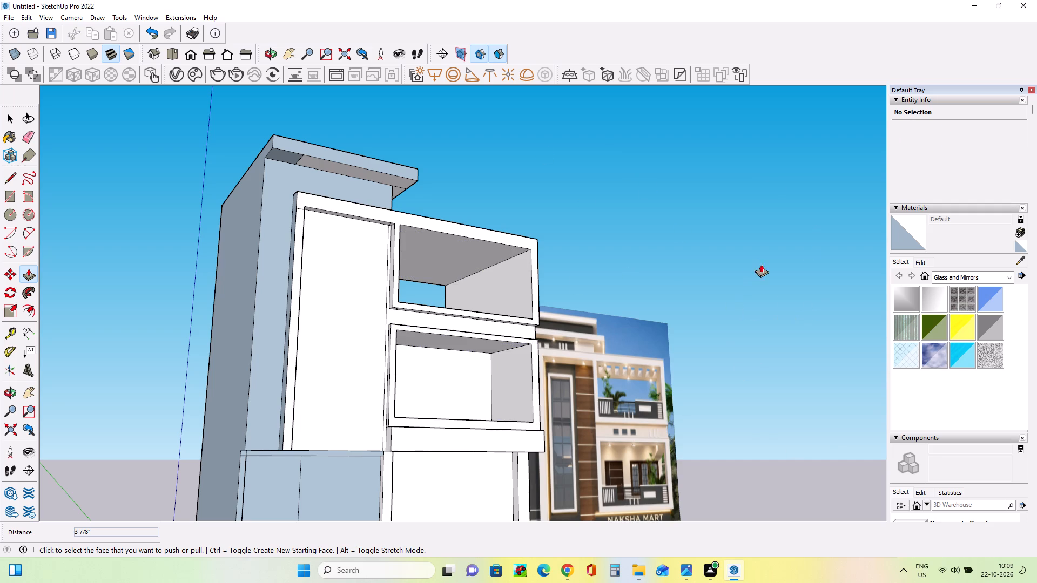
middle_drag(635, 323, 531, 350)
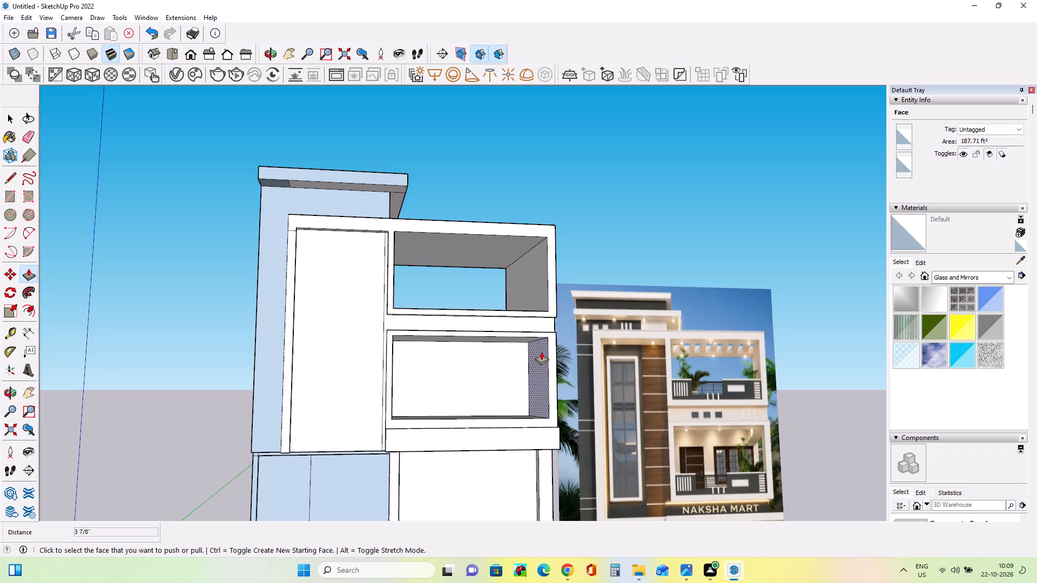
middle_drag(557, 330, 501, 362)
middle_drag(763, 365, 776, 392)
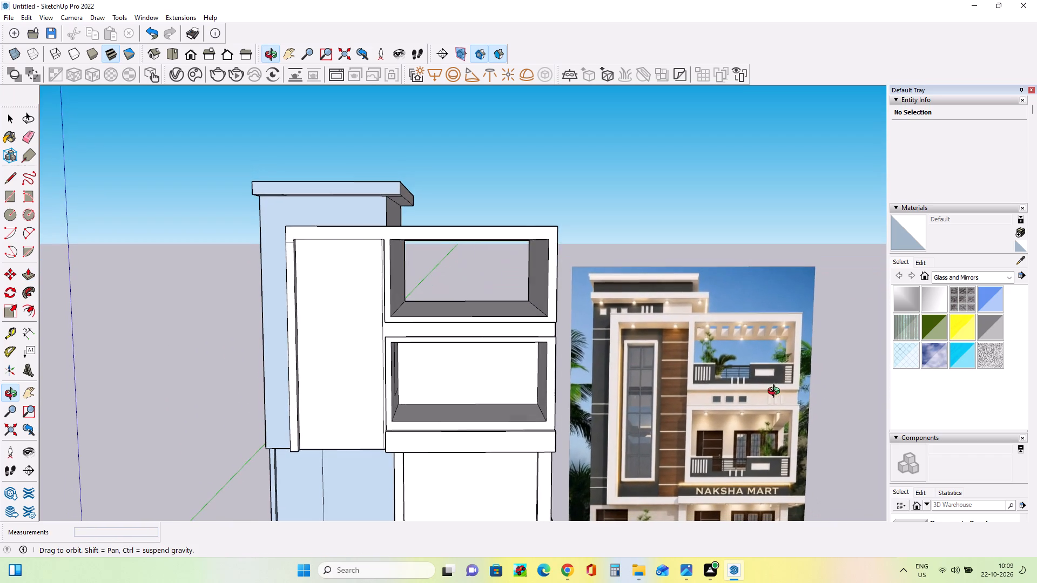
middle_drag(776, 392, 776, 392)
scroll(495, 331, down, 7)
middle_drag(627, 391, 636, 419)
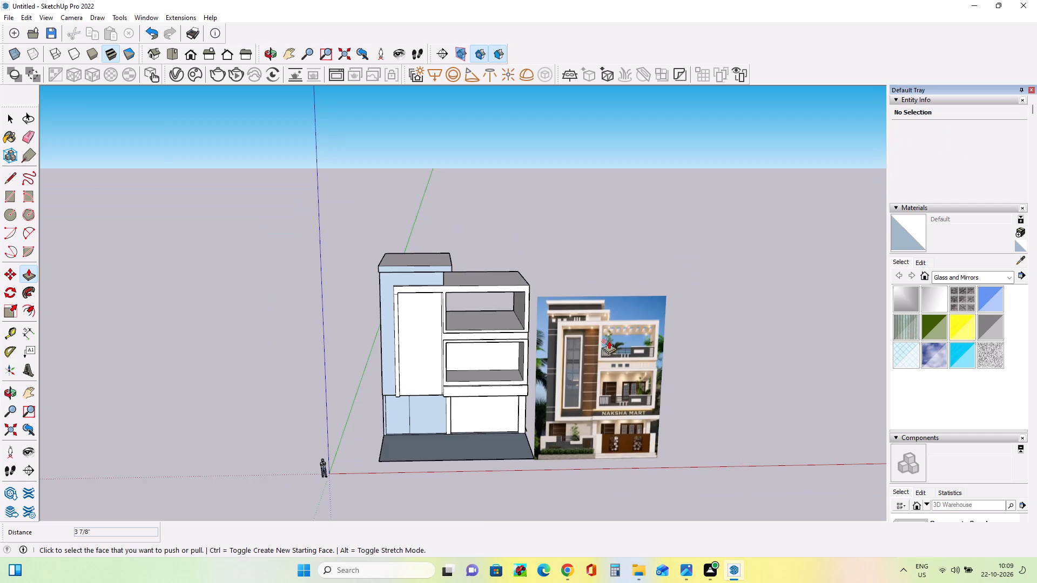
scroll(607, 331, up, 7)
middle_drag(607, 331, 640, 355)
scroll(644, 355, down, 2)
scroll(692, 361, down, 4)
middle_drag(659, 367, 657, 394)
scroll(381, 232, up, 7)
middle_drag(440, 276, 403, 225)
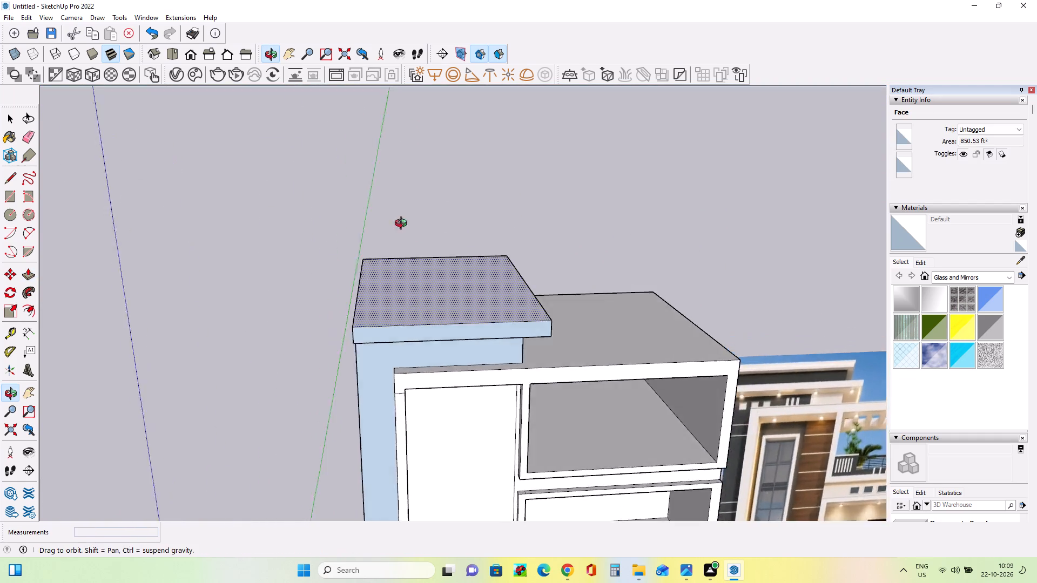
middle_drag(403, 225, 333, 208)
scroll(333, 208, down, 3)
scroll(369, 233, down, 3)
middle_click(421, 278)
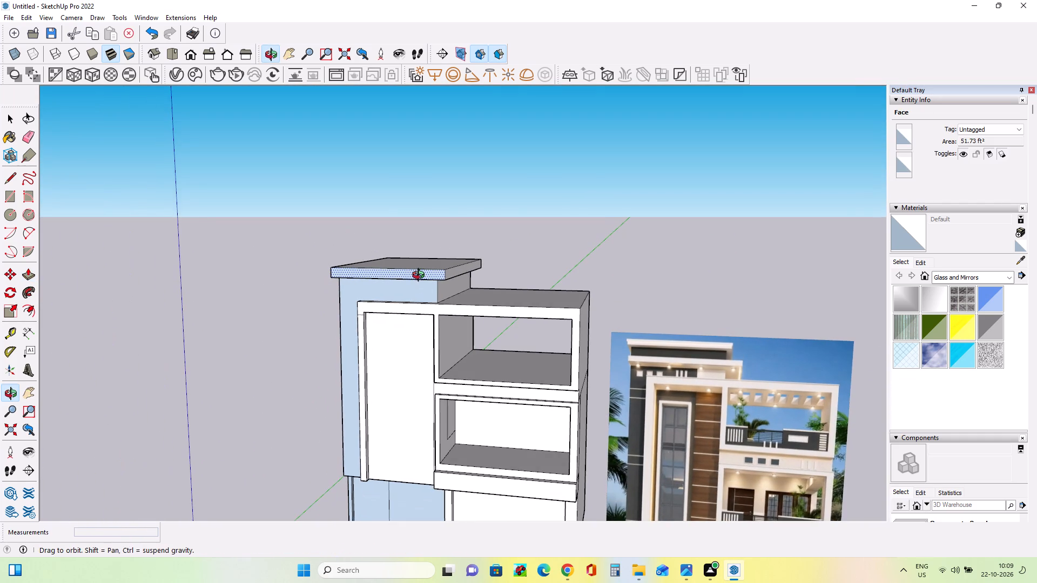
scroll(453, 298, up, 5)
scroll(452, 296, down, 3)
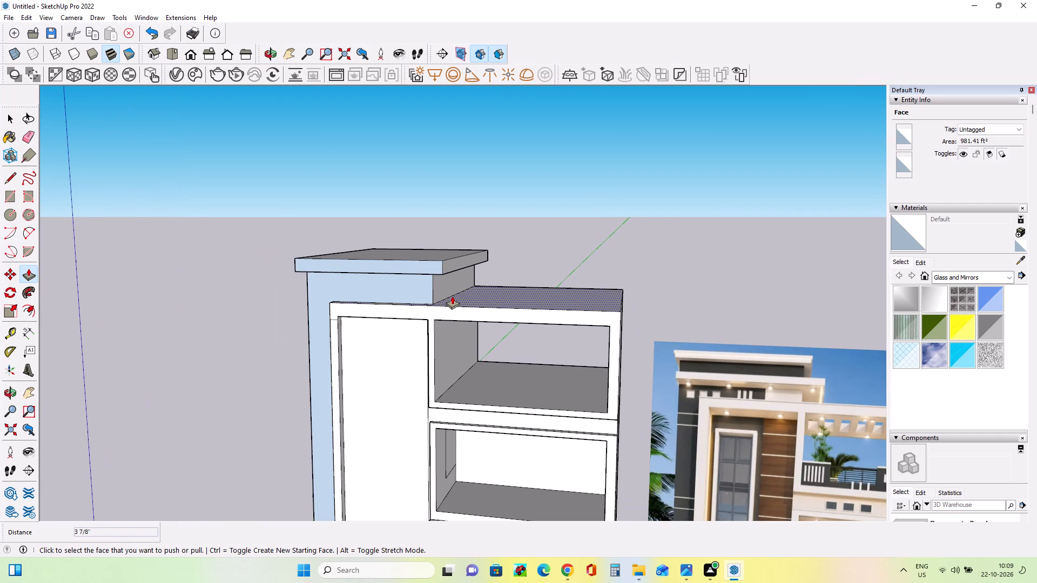
middle_drag(452, 296, 517, 264)
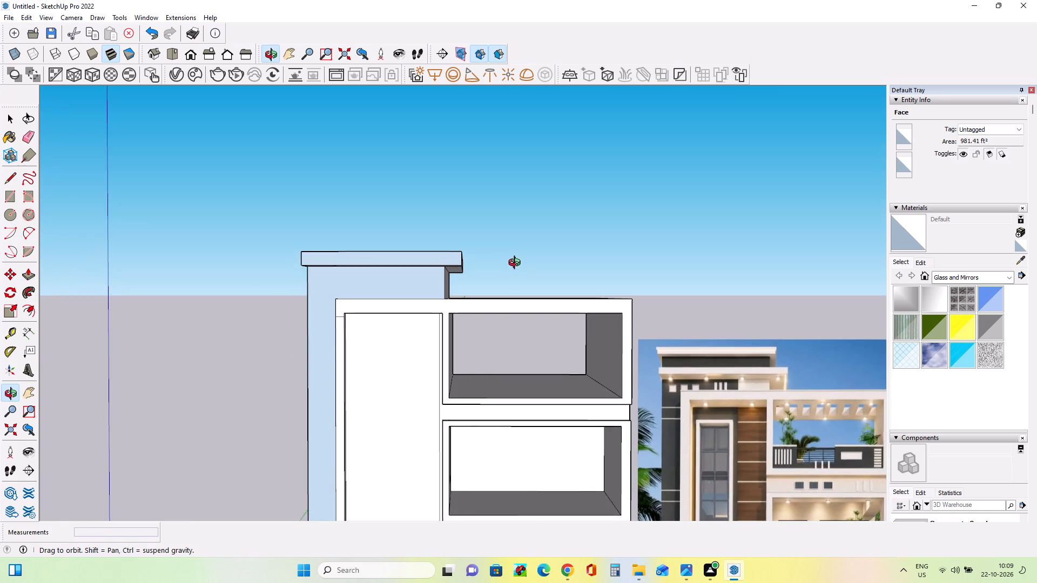
middle_drag(517, 264, 479, 277)
scroll(451, 269, down, 6)
middle_drag(454, 276, 478, 313)
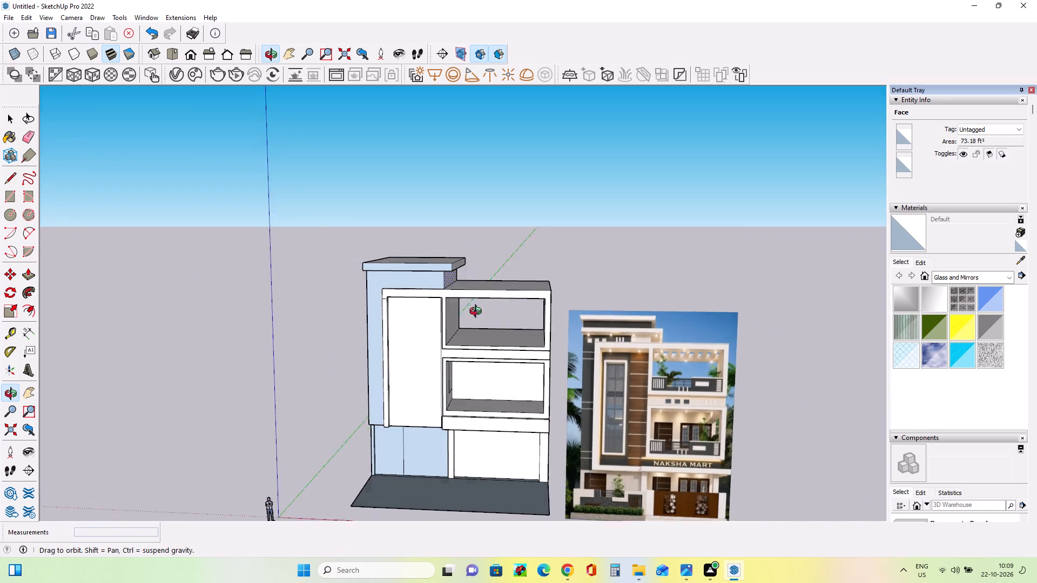
middle_drag(478, 313, 498, 341)
middle_drag(429, 275, 433, 282)
Draw a rectangle about 30' 8" by 20' 9" on the roof slab's top, set back from its front and balcony-side edges.
scroll(379, 241, up, 3)
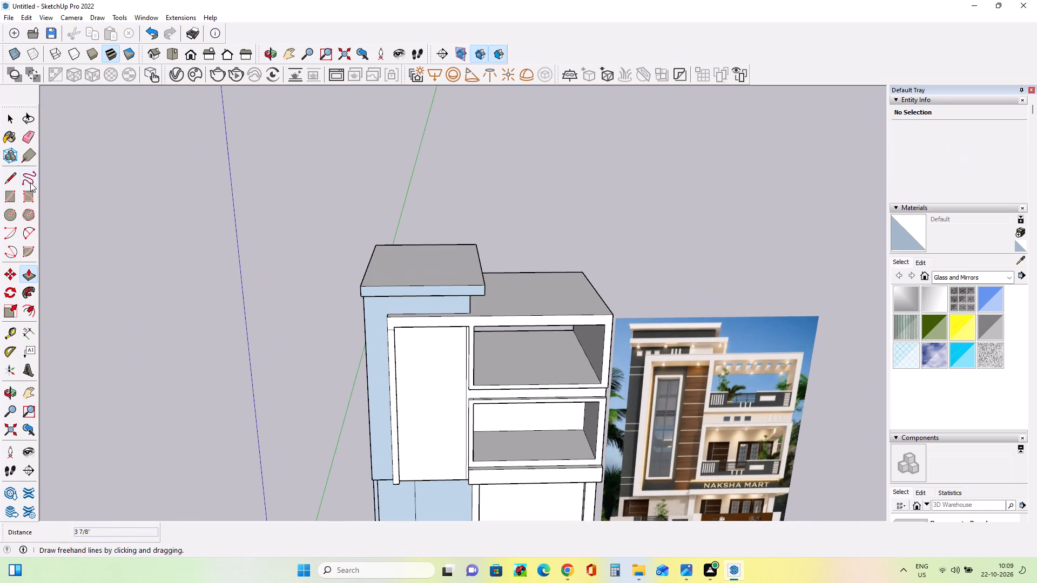
click(10, 193)
middle_drag(395, 263, 400, 276)
scroll(366, 277, up, 2)
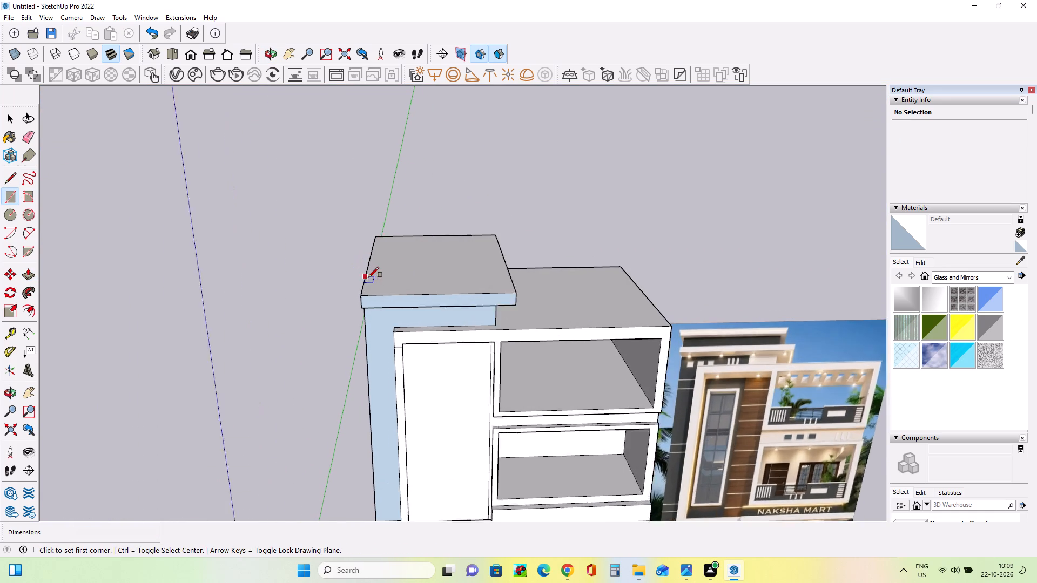
scroll(368, 277, up, 1)
click(365, 289)
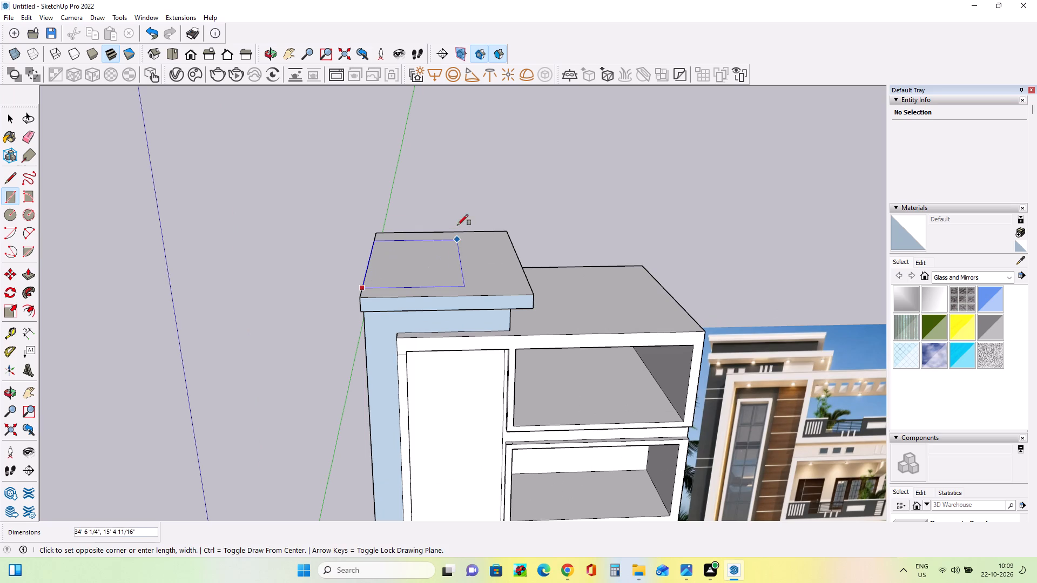
click(487, 234)
Pull the roof rectangle up into a block and raise its top face a further 1' 6 13/16".
click(24, 270)
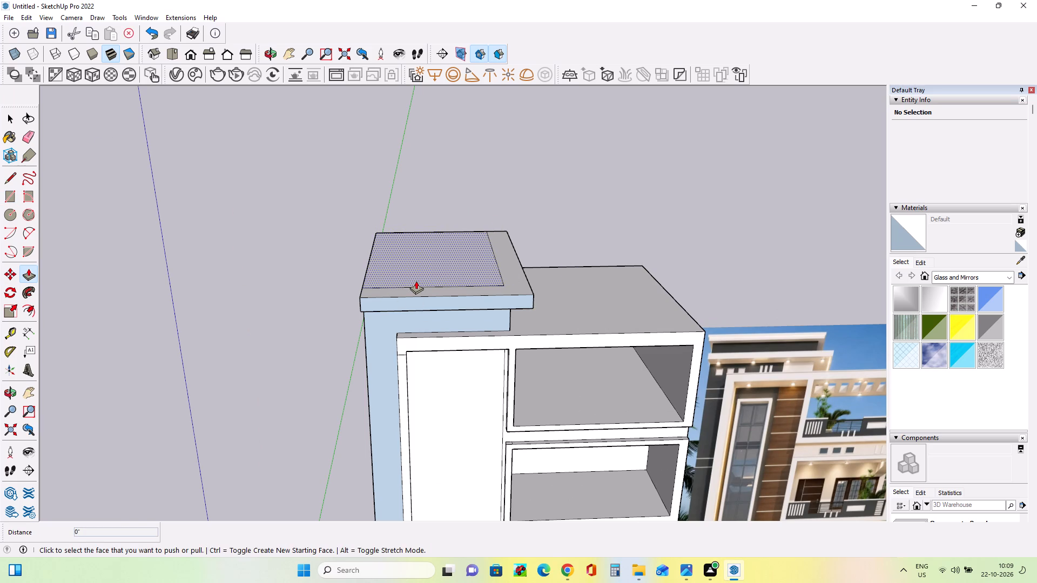
click(416, 281)
click(425, 253)
middle_drag(436, 311, 397, 236)
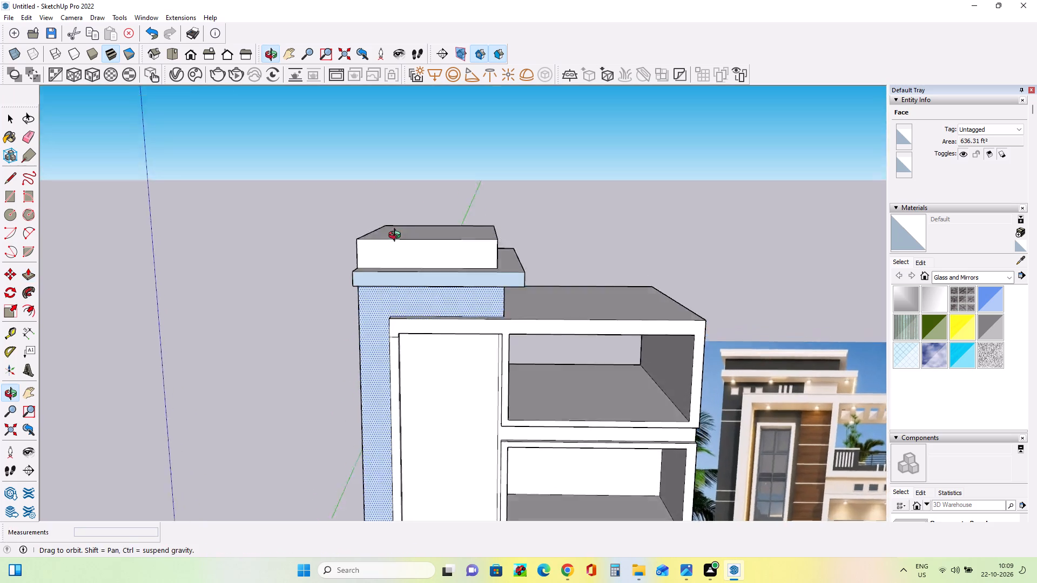
middle_drag(397, 236, 391, 236)
scroll(397, 236, down, 3)
middle_drag(418, 289, 469, 336)
scroll(471, 338, down, 1)
click(413, 235)
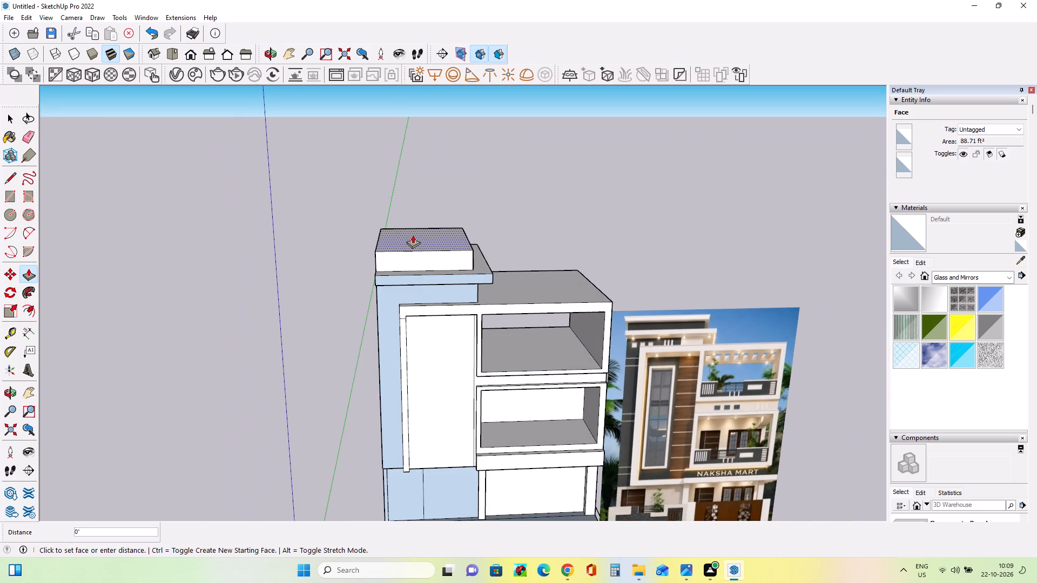
click(415, 228)
Draw rectangular bands about 1' 3" high along the top of the roof block's front and balcony-side faces.
middle_drag(517, 316, 516, 333)
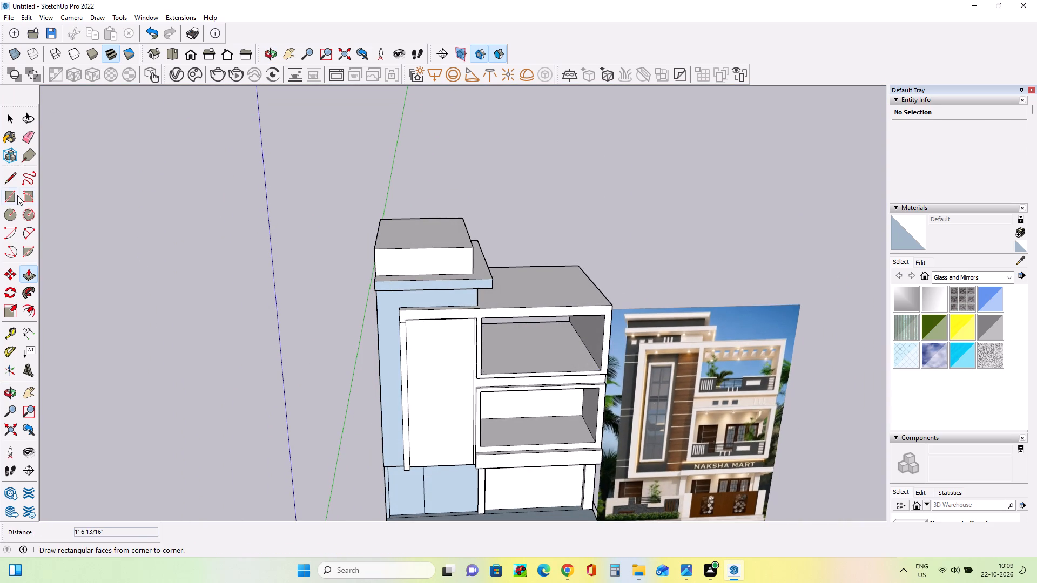
click(14, 198)
scroll(369, 260, up, 3)
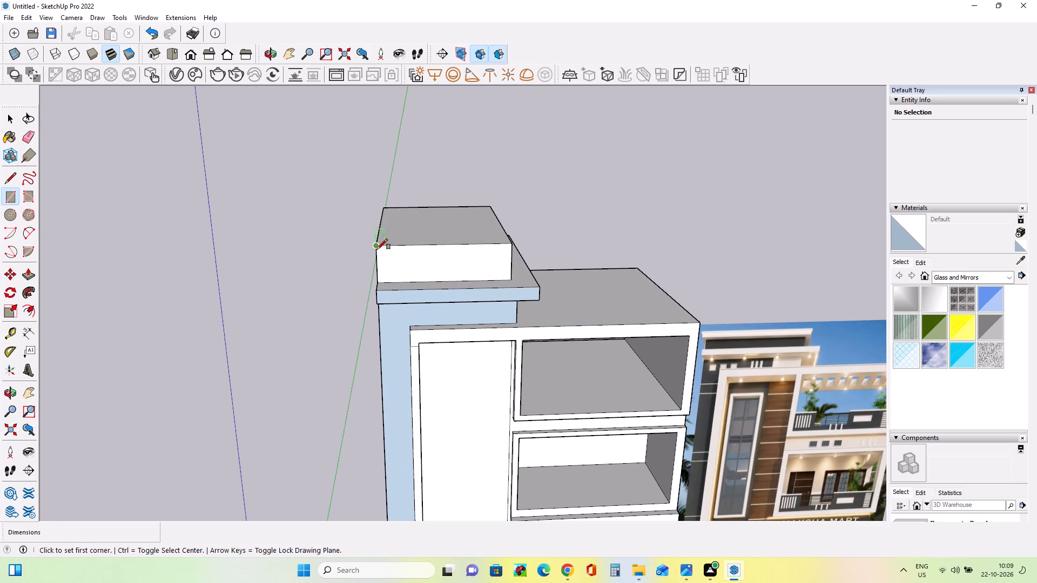
click(378, 248)
click(512, 252)
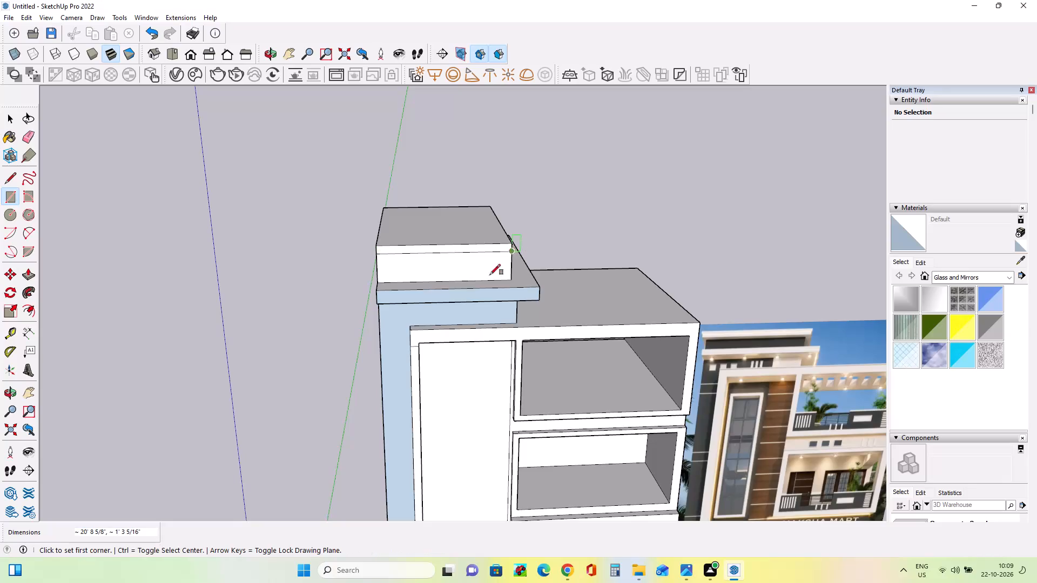
middle_drag(430, 282, 160, 265)
click(425, 246)
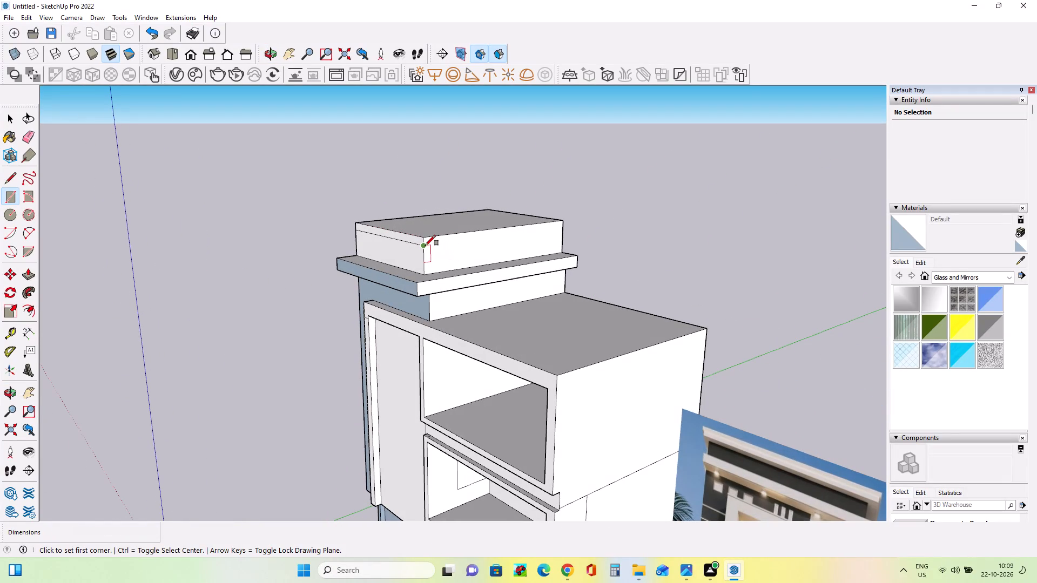
click(562, 222)
Examine the roof block's front and balcony-side bands against the stepped roof in the facade image.
middle_drag(347, 275, 498, 269)
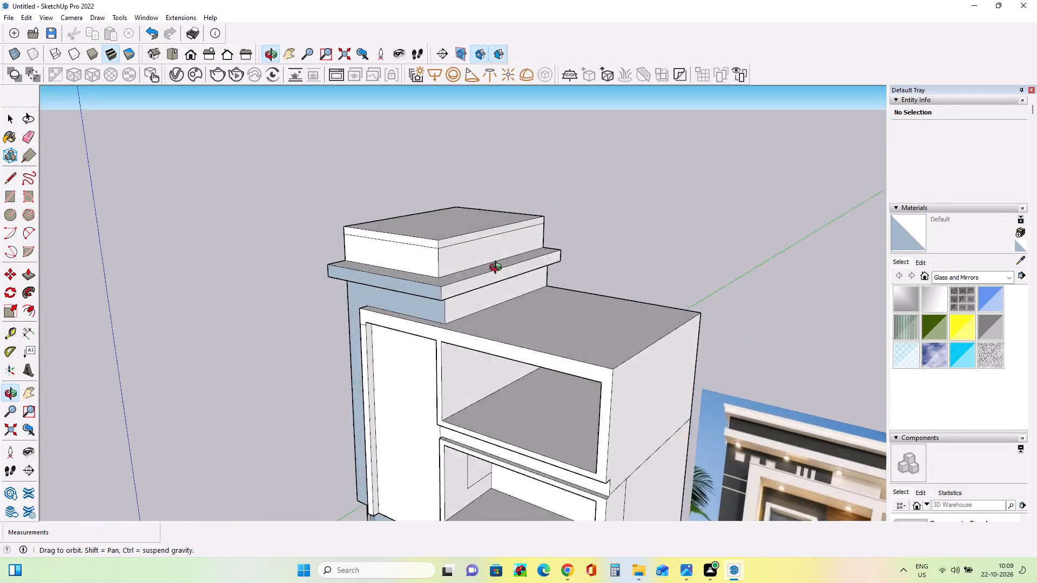
middle_drag(498, 269, 522, 264)
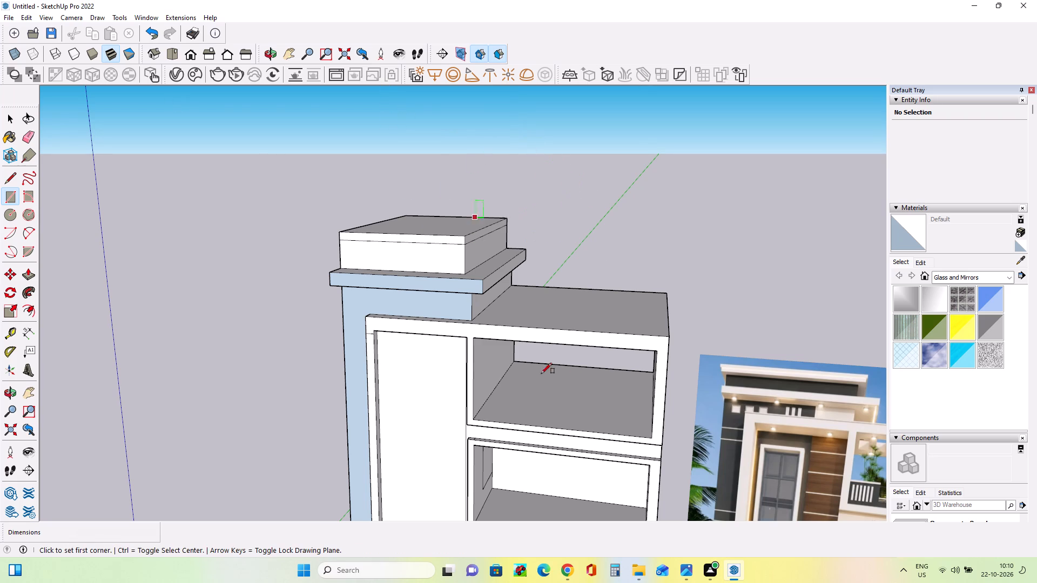
middle_drag(325, 255, 344, 268)
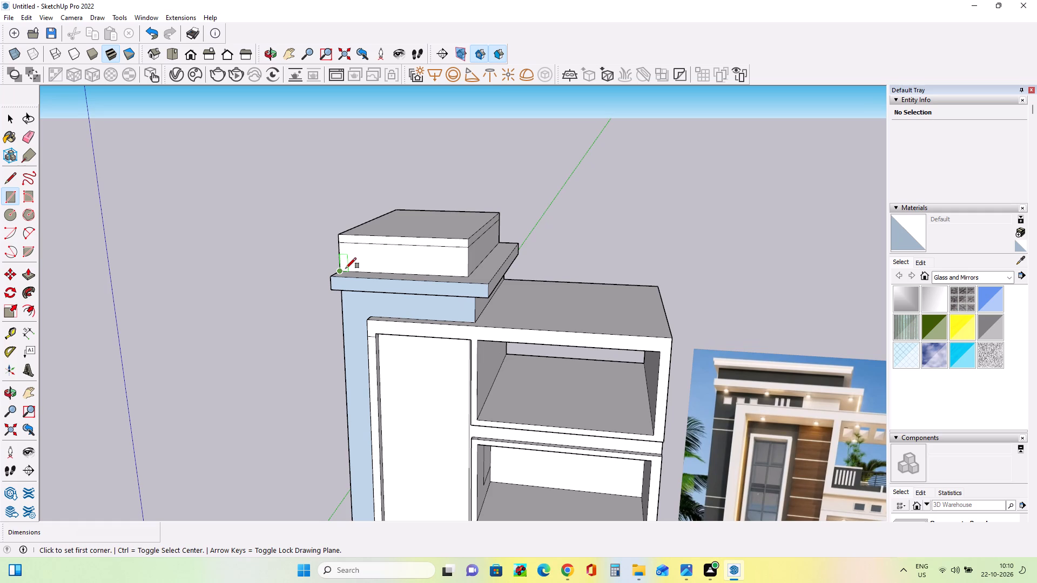
middle_drag(340, 296, 341, 262)
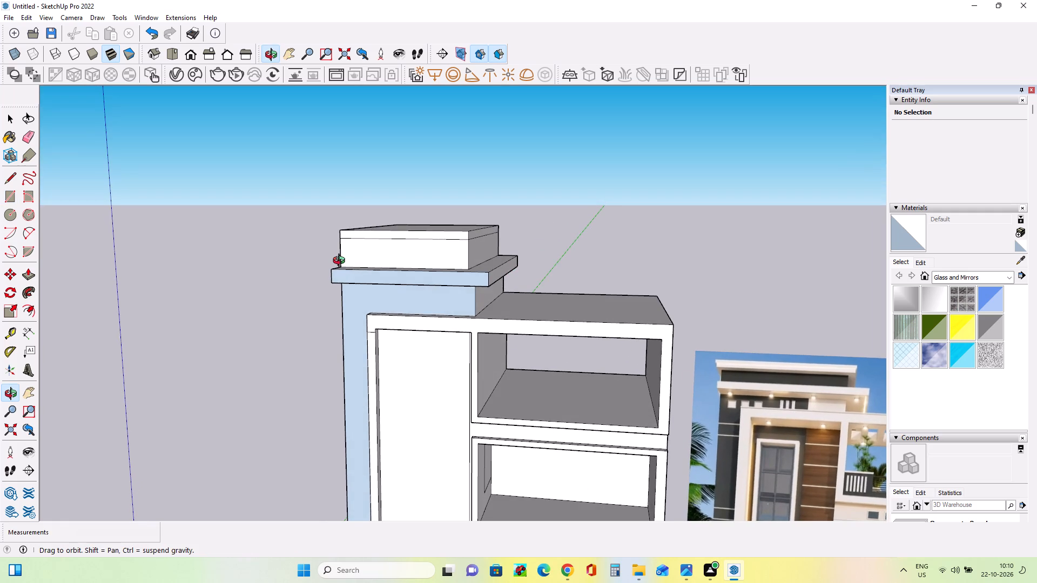
middle_drag(341, 262, 345, 277)
middle_drag(342, 342, 345, 320)
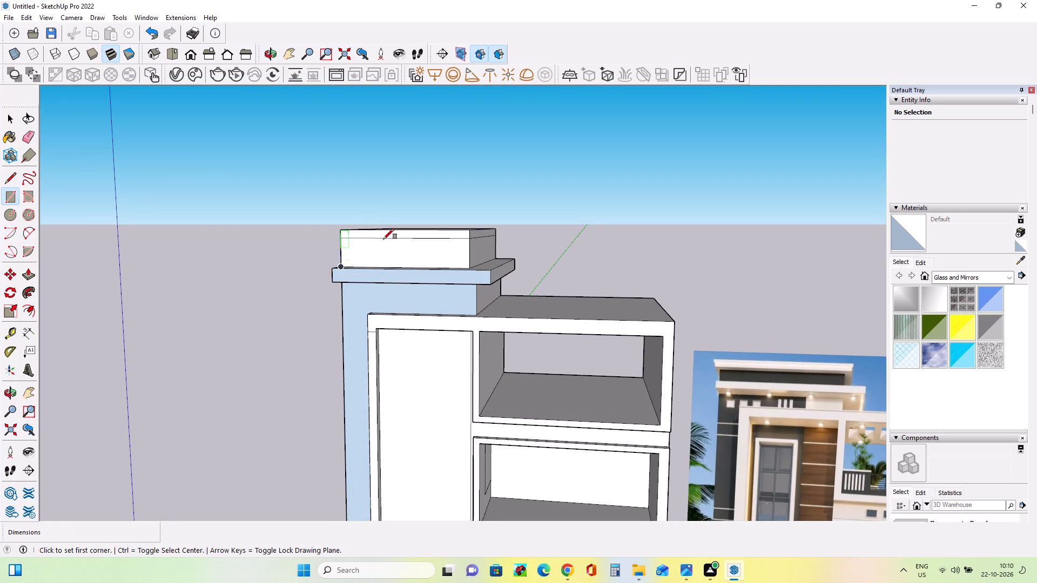
middle_drag(309, 267, 317, 232)
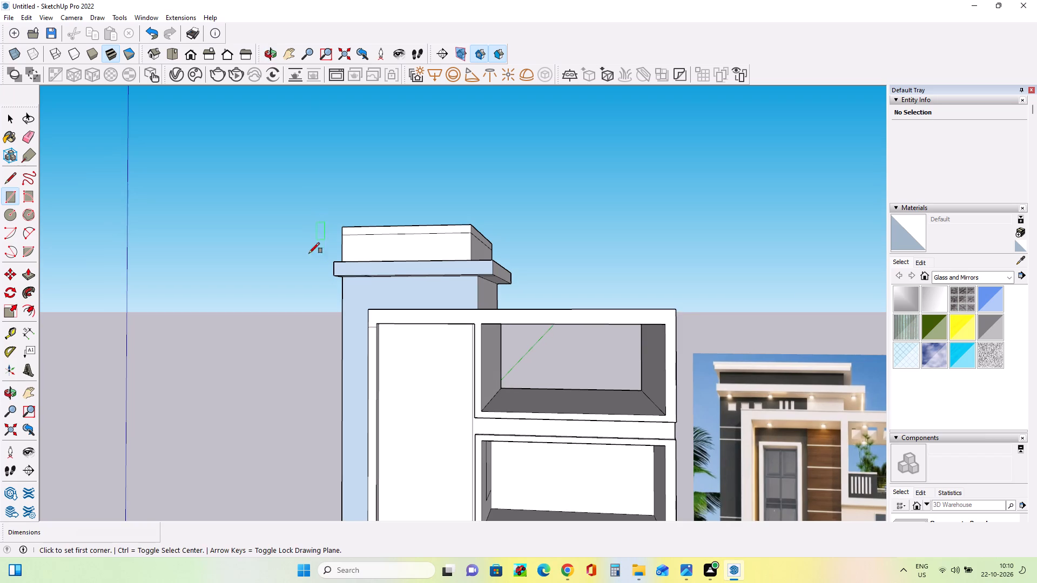
scroll(305, 264, up, 1)
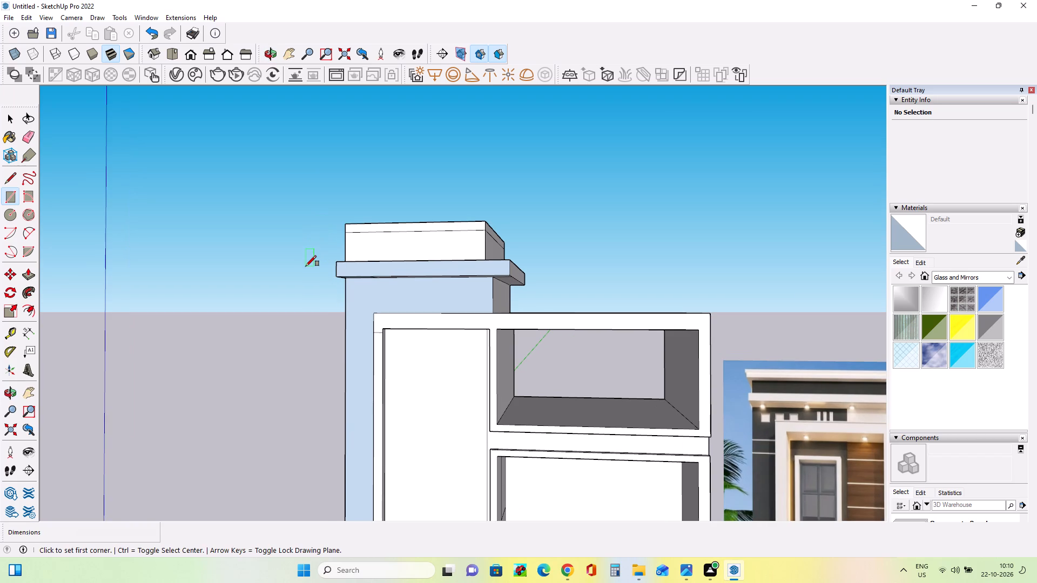
scroll(301, 285, up, 2)
middle_drag(287, 264, 324, 286)
scroll(397, 214, up, 4)
middle_drag(357, 274, 398, 297)
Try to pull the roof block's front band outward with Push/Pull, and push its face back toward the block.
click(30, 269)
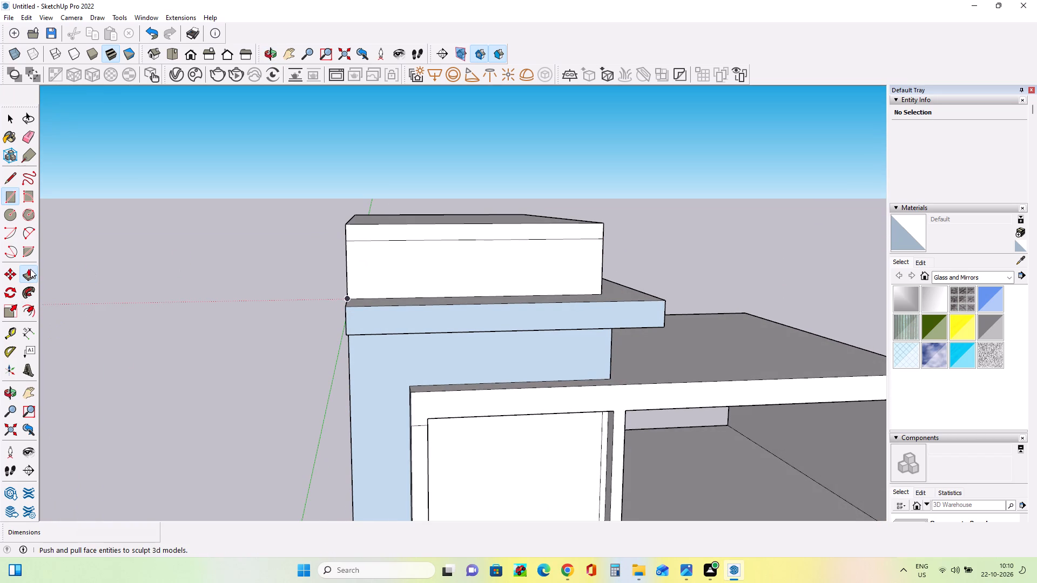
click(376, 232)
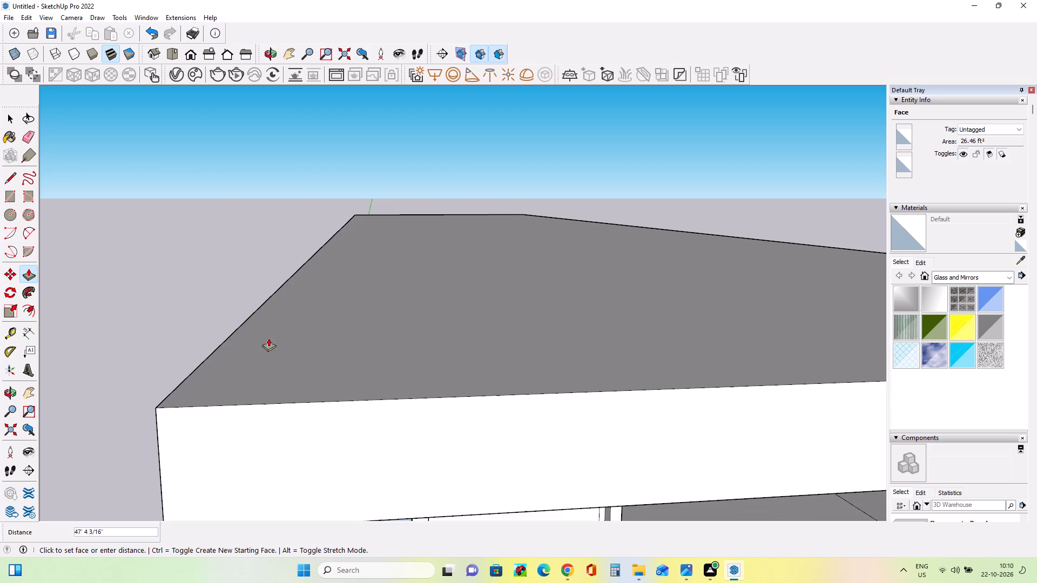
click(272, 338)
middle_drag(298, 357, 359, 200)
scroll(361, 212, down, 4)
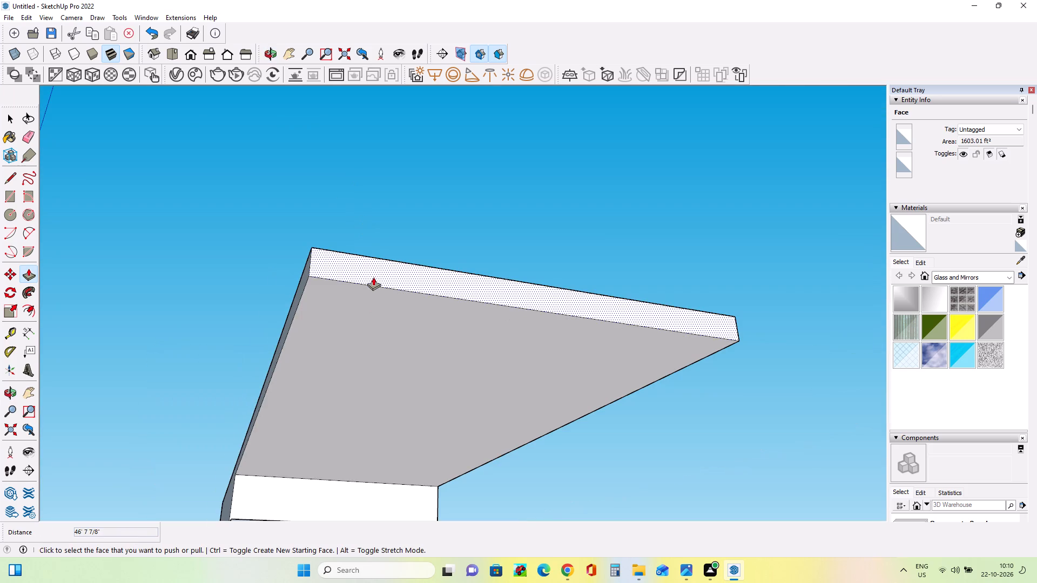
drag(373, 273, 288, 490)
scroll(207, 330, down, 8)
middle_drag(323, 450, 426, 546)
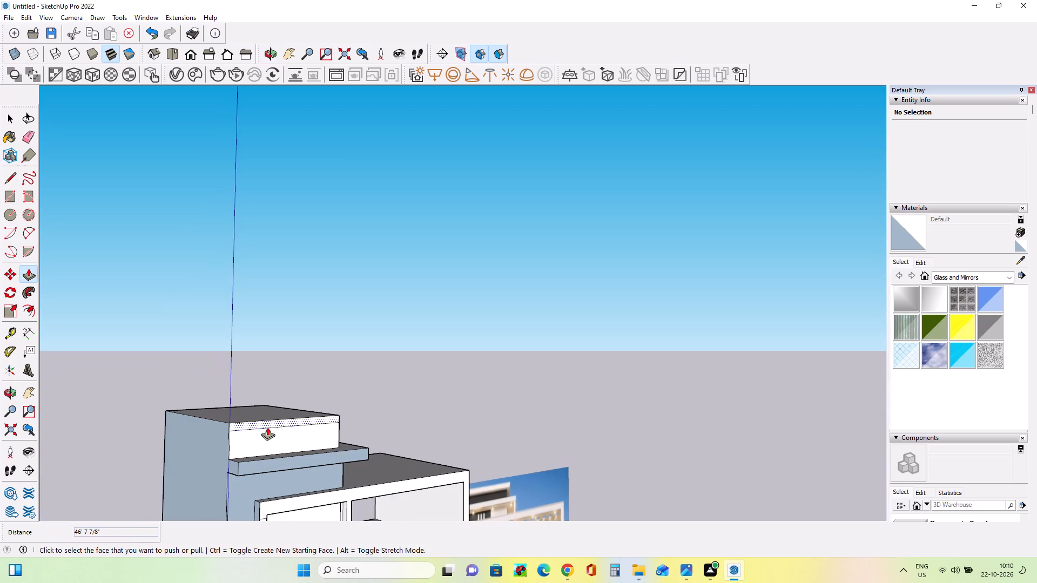
Pull the roof block's front band outward about 3' 11 3/4".
click(264, 424)
click(257, 466)
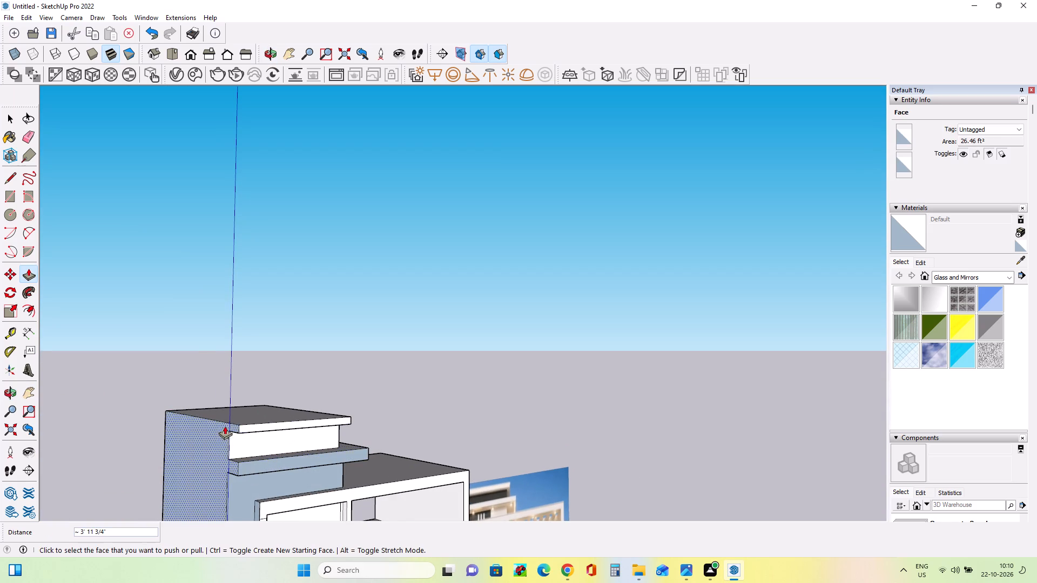
Raise the roof block's top face by 7 15/16" to thicken the top band.
middle_drag(225, 426, 134, 432)
click(322, 408)
click(321, 404)
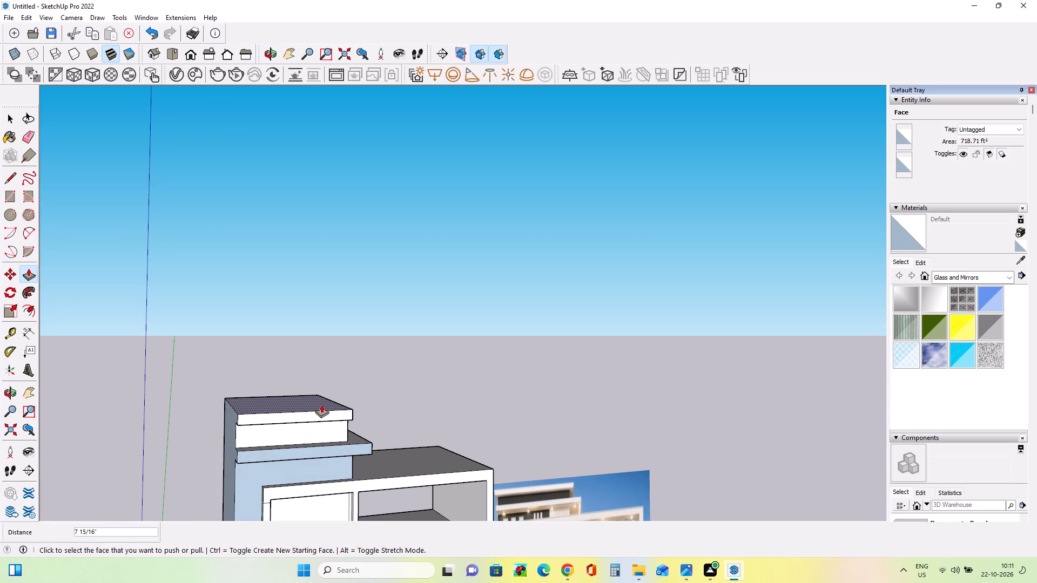
Pull the roof block's balcony-side band outward about 3' 9 5/8".
middle_drag(372, 418, 115, 443)
click(395, 390)
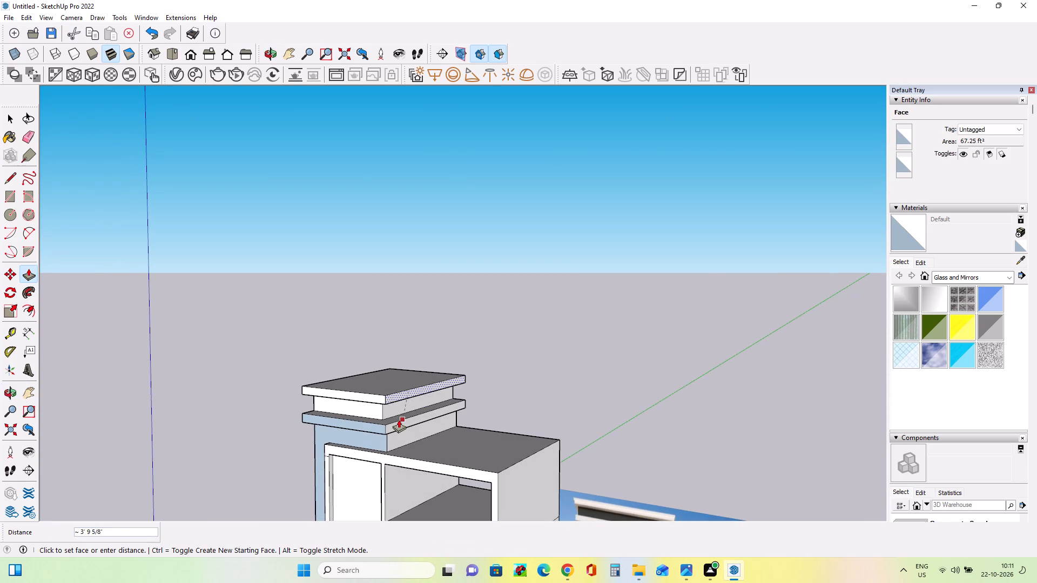
click(396, 422)
Push the top band's balcony-side face back inward by 1' 2 1/16", checking the overhang against the facade image.
middle_drag(374, 411, 497, 369)
scroll(497, 369, down, 3)
scroll(355, 301, down, 6)
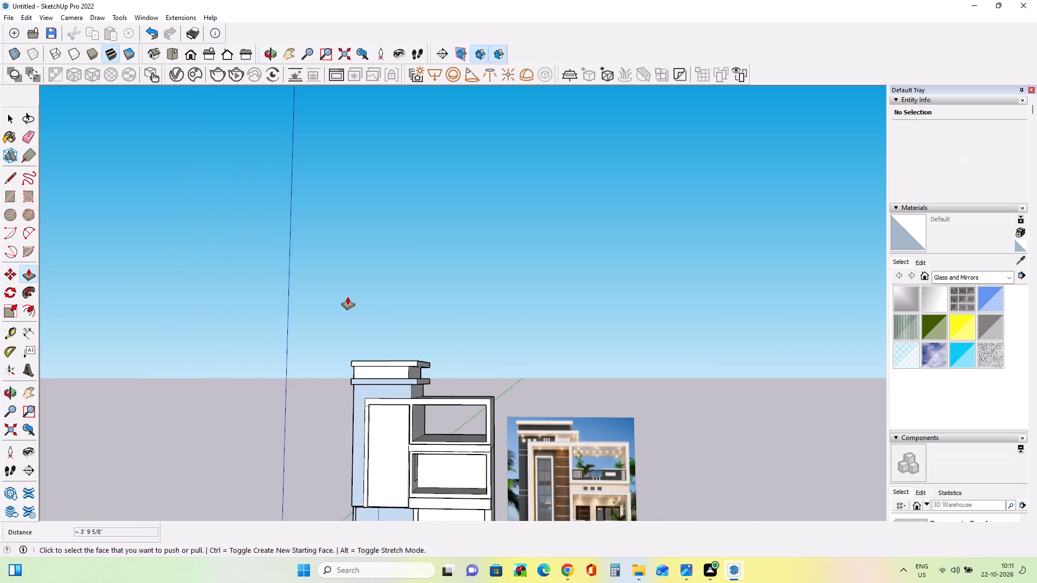
scroll(347, 296, down, 3)
middle_drag(496, 403, 460, 473)
scroll(420, 323, up, 9)
scroll(361, 356, up, 1)
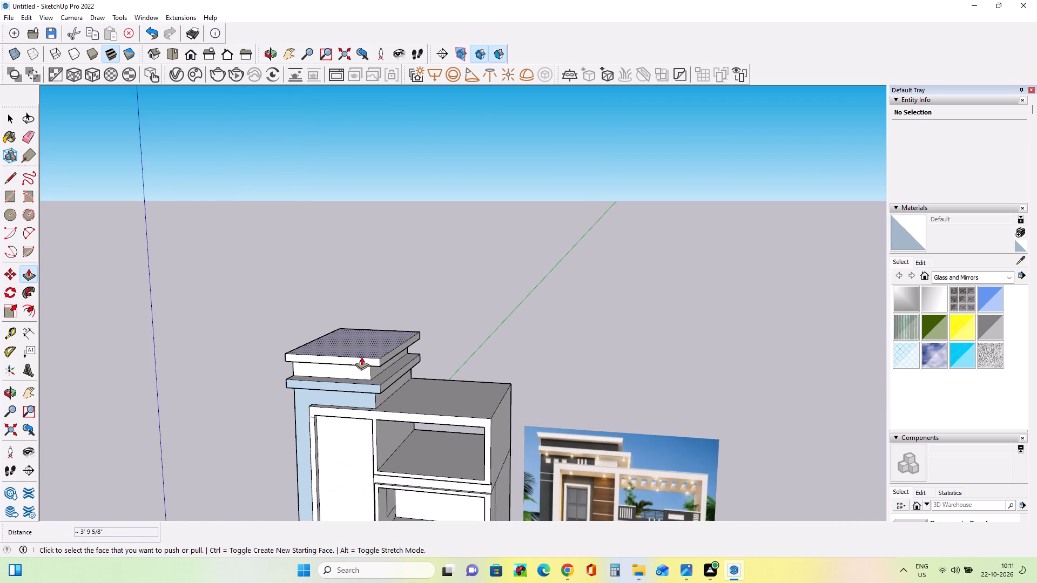
middle_drag(361, 359, 391, 381)
scroll(393, 379, up, 8)
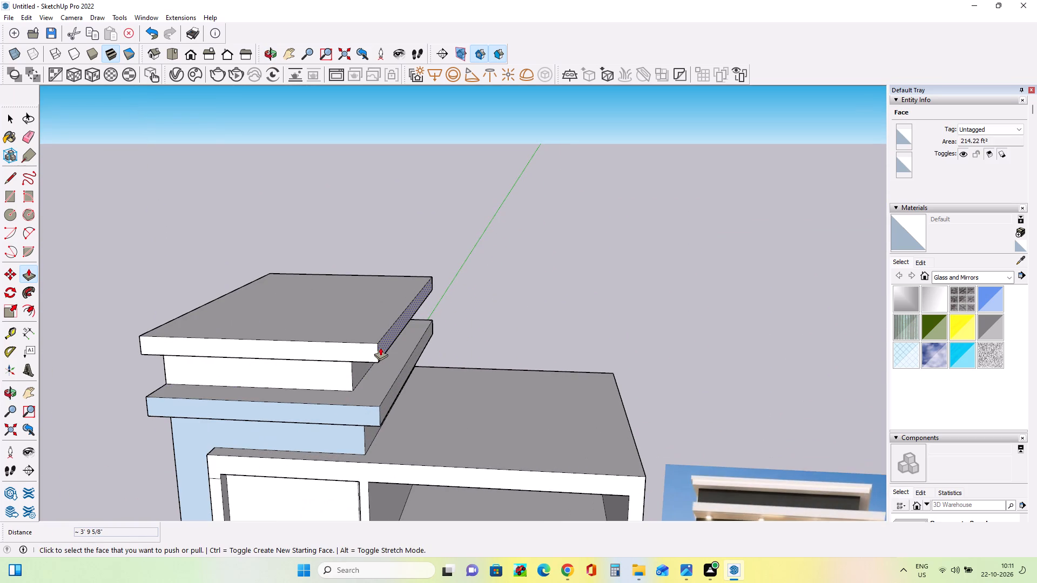
click(380, 347)
click(368, 353)
Pull the balcony-side edge face of the roof slab below the block outward by 1' 7 15/16".
middle_drag(212, 346, 219, 352)
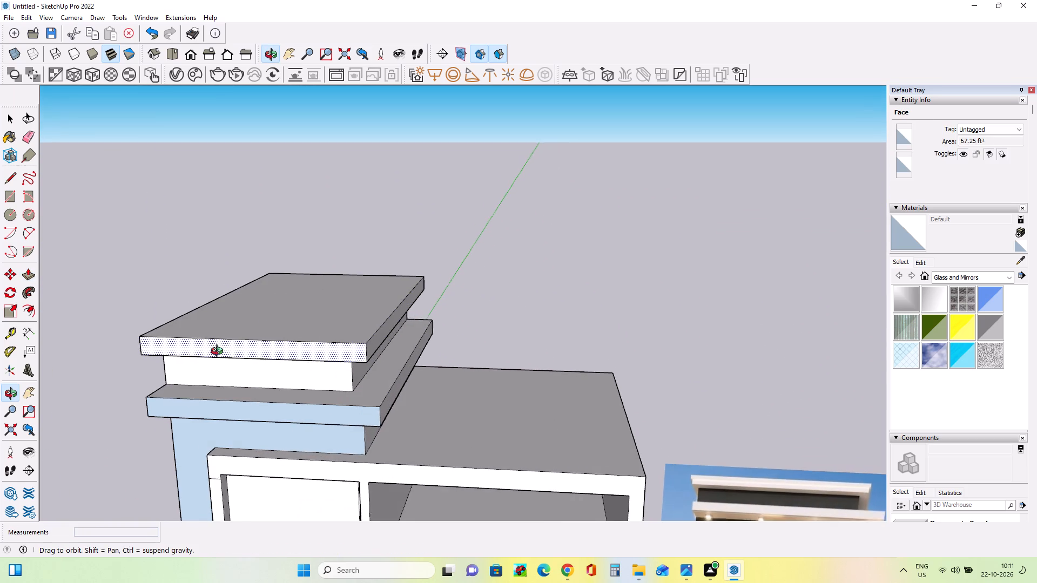
middle_drag(219, 352, 232, 360)
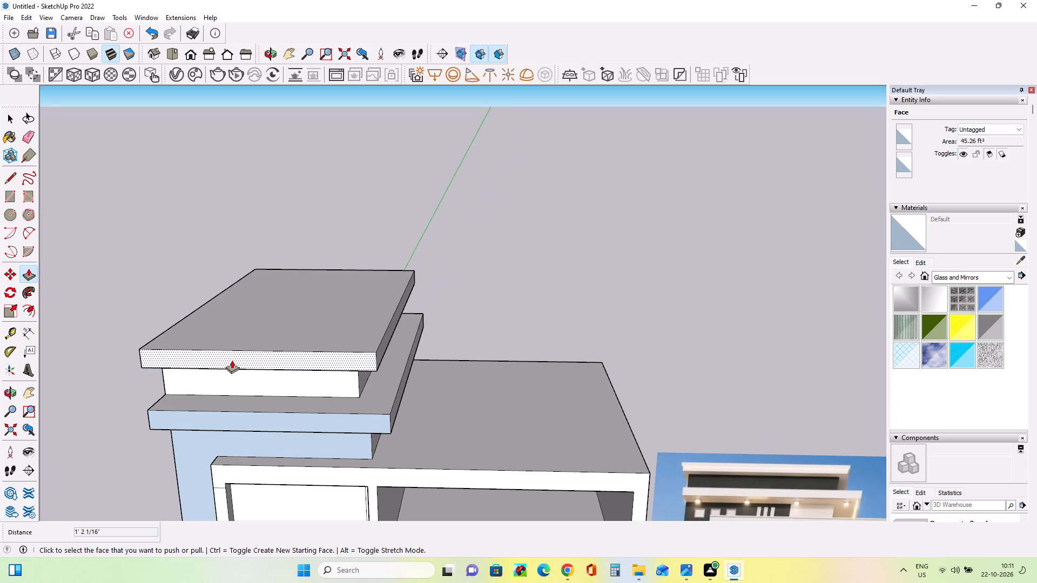
middle_click(233, 349)
scroll(200, 322, down, 3)
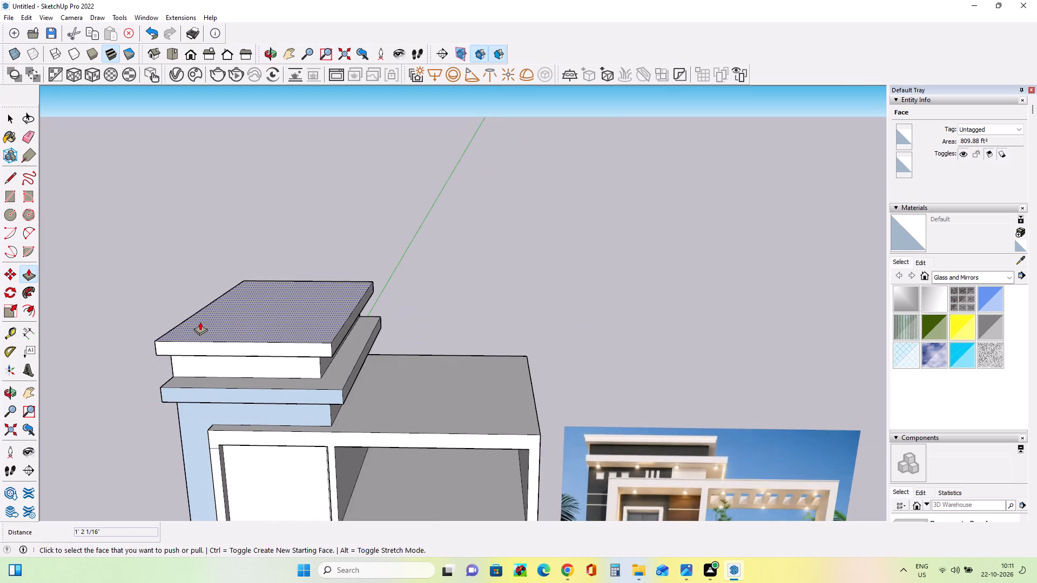
scroll(200, 322, down, 3)
middle_drag(304, 328, 317, 351)
scroll(335, 300, up, 3)
scroll(255, 356, up, 1)
middle_drag(255, 356, 324, 301)
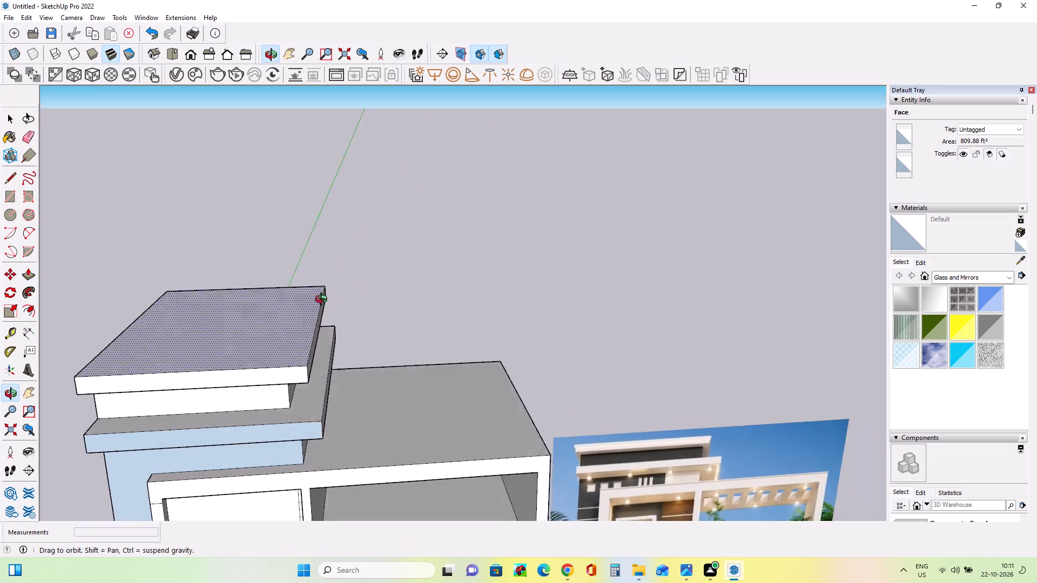
middle_drag(324, 301, 338, 261)
scroll(361, 347, up, 1)
middle_drag(349, 350, 236, 324)
scroll(236, 324, down, 4)
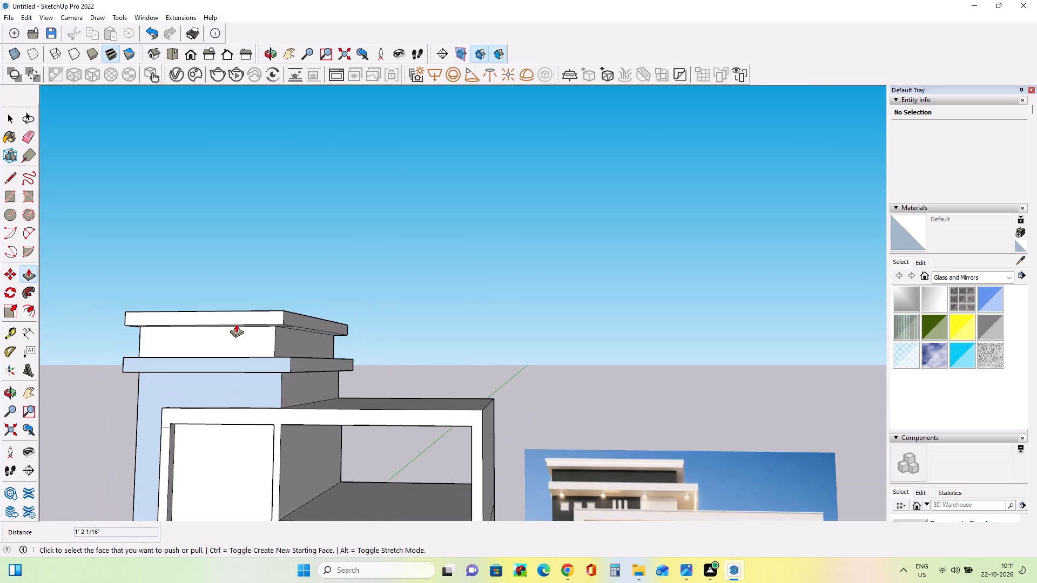
middle_click(273, 346)
scroll(275, 349, down, 4)
middle_drag(275, 349, 279, 357)
scroll(298, 406, up, 2)
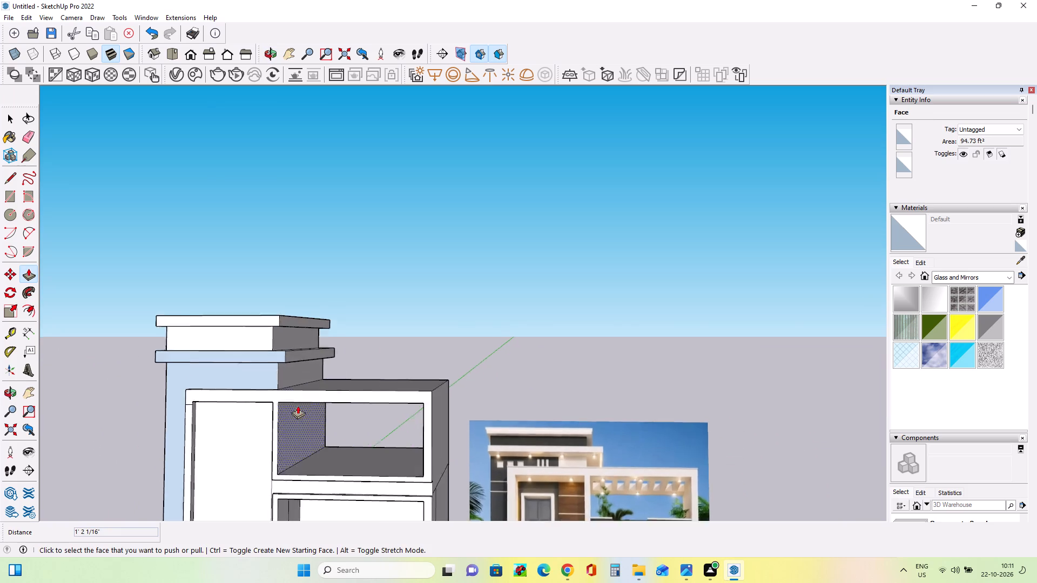
scroll(298, 405, up, 2)
click(289, 336)
click(301, 340)
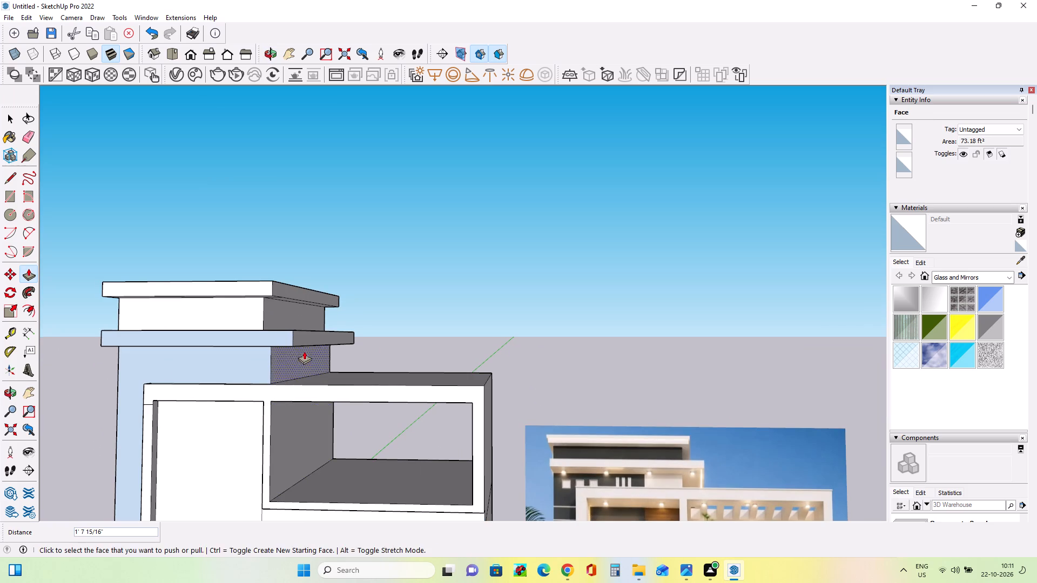
Compare the model's stepped roof overhangs and balcony frames with the facade image from above and from the front.
middle_drag(257, 354, 339, 412)
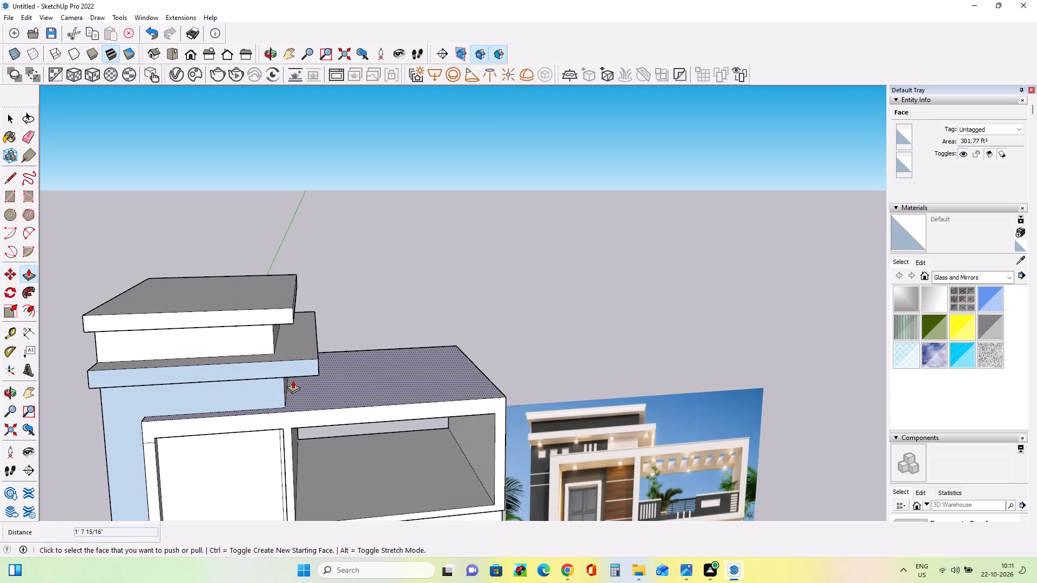
middle_drag(249, 372, 251, 317)
scroll(251, 307, down, 4)
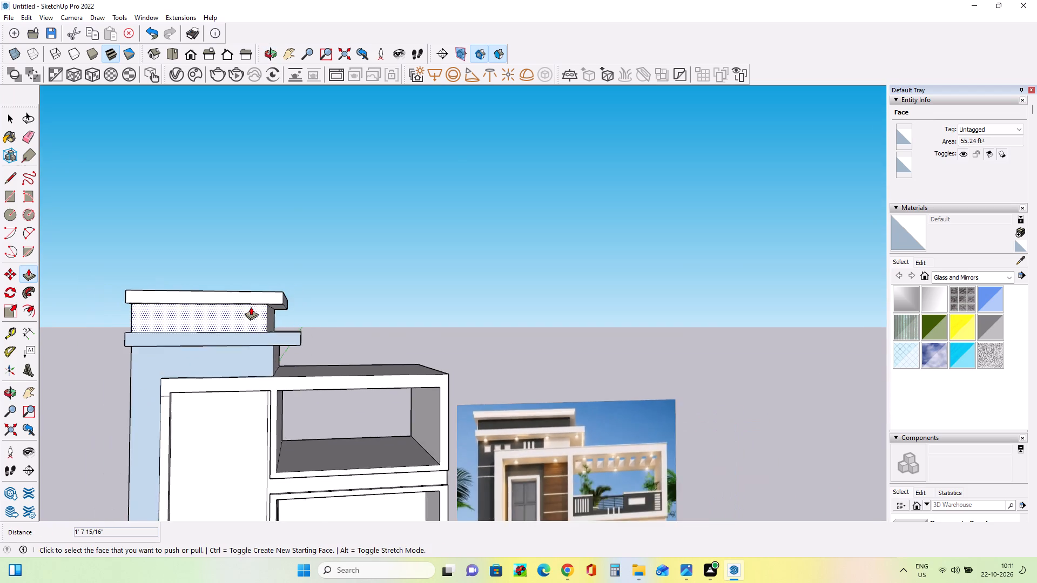
scroll(251, 307, down, 11)
middle_drag(306, 364, 322, 399)
scroll(272, 387, up, 4)
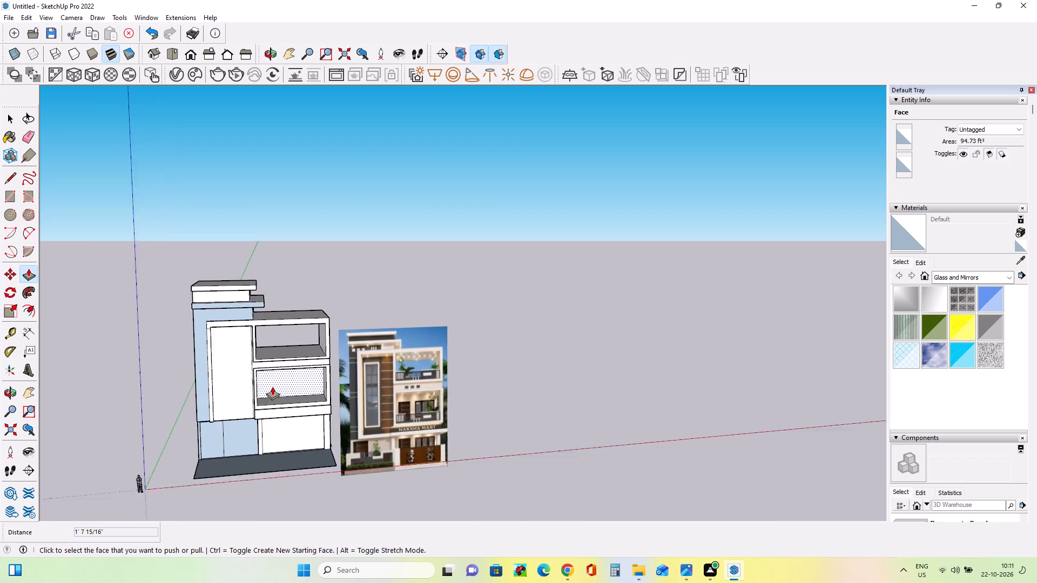
scroll(272, 387, up, 4)
middle_drag(276, 391, 267, 358)
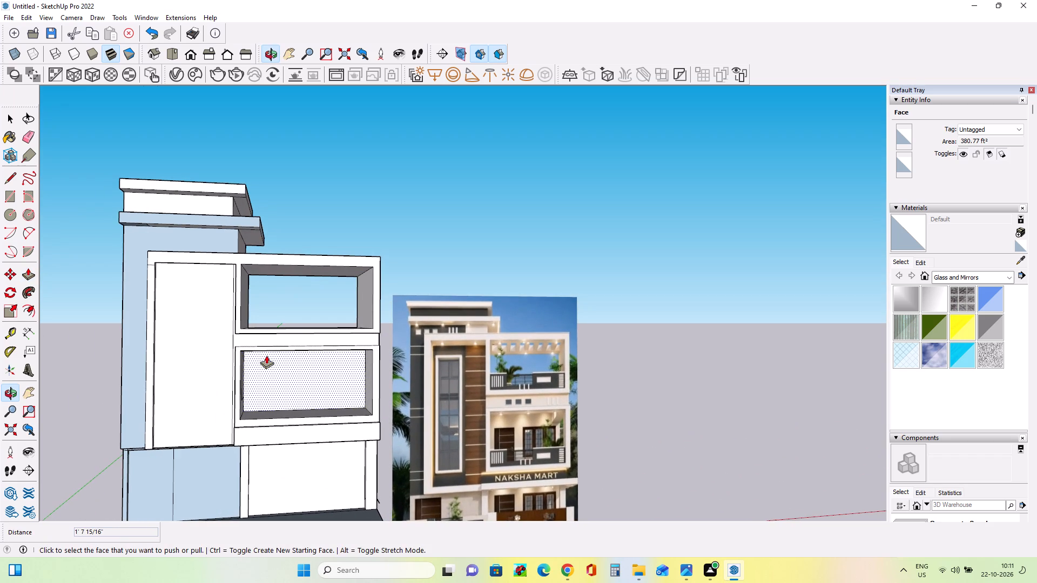
middle_drag(267, 352, 264, 332)
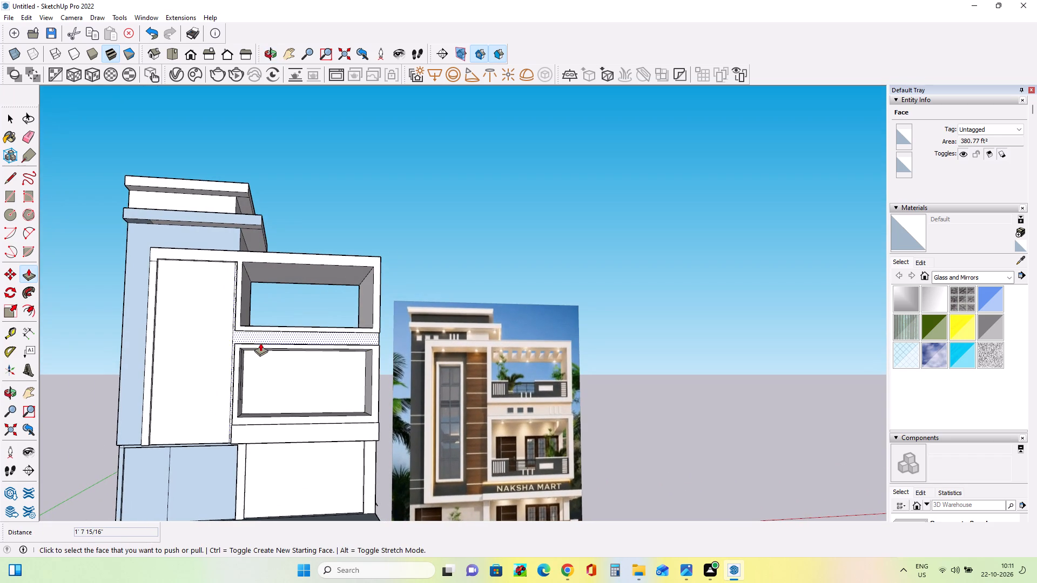
middle_drag(317, 321, 325, 365)
scroll(270, 303, up, 2)
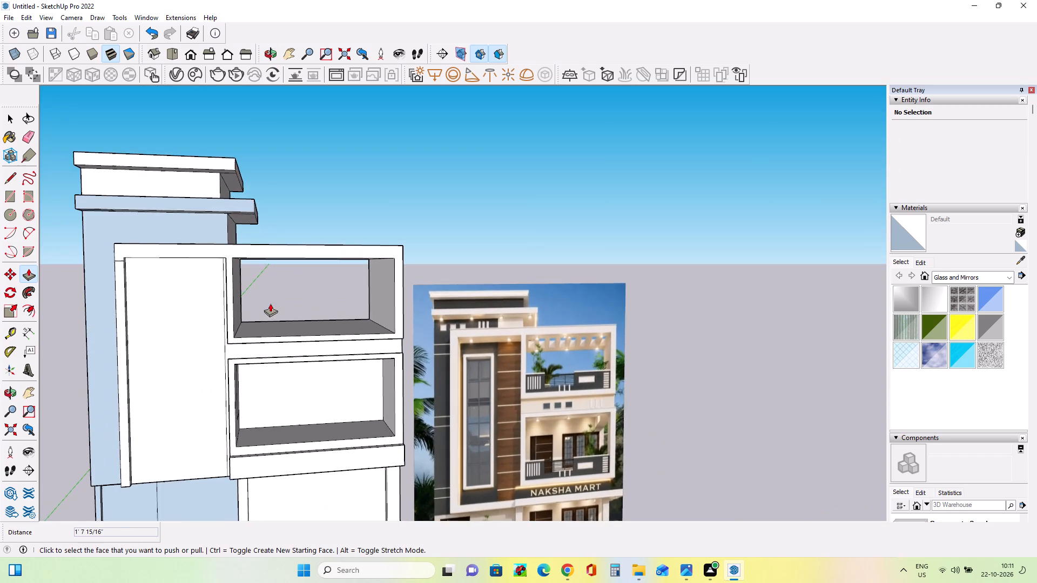
middle_drag(270, 306, 282, 335)
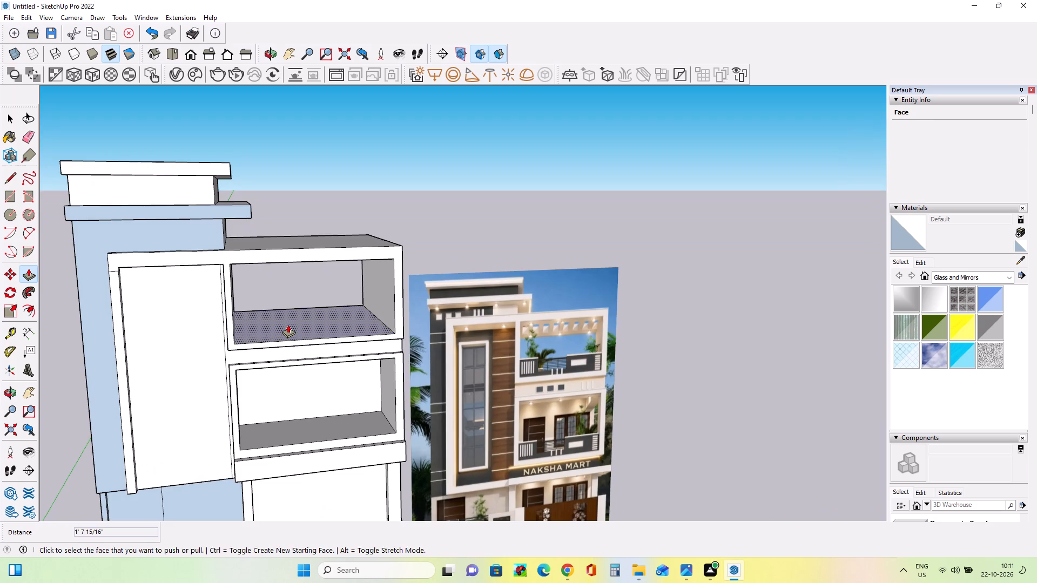
middle_drag(288, 324, 286, 333)
Examine the roof bands and the row of openings above the upper balcony in the facade image.
scroll(464, 307, up, 10)
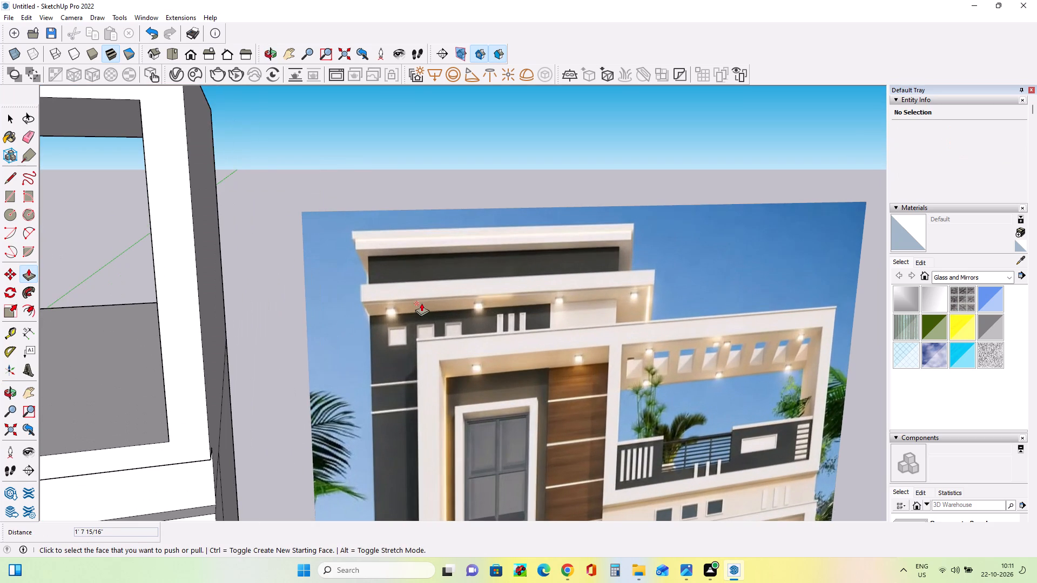
scroll(346, 275, down, 13)
middle_drag(488, 302, 449, 257)
scroll(482, 341, up, 11)
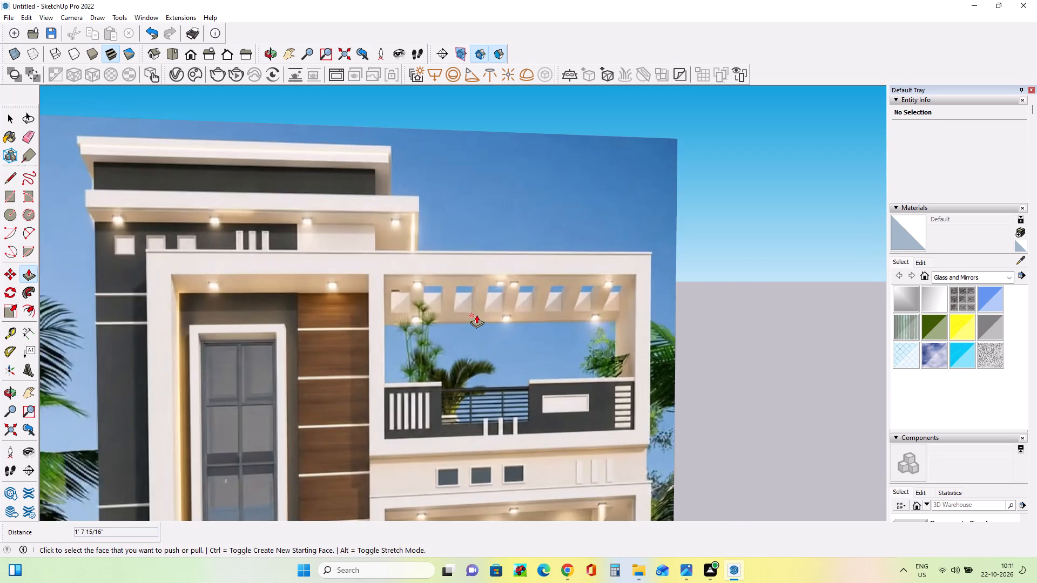
scroll(476, 315, up, 2)
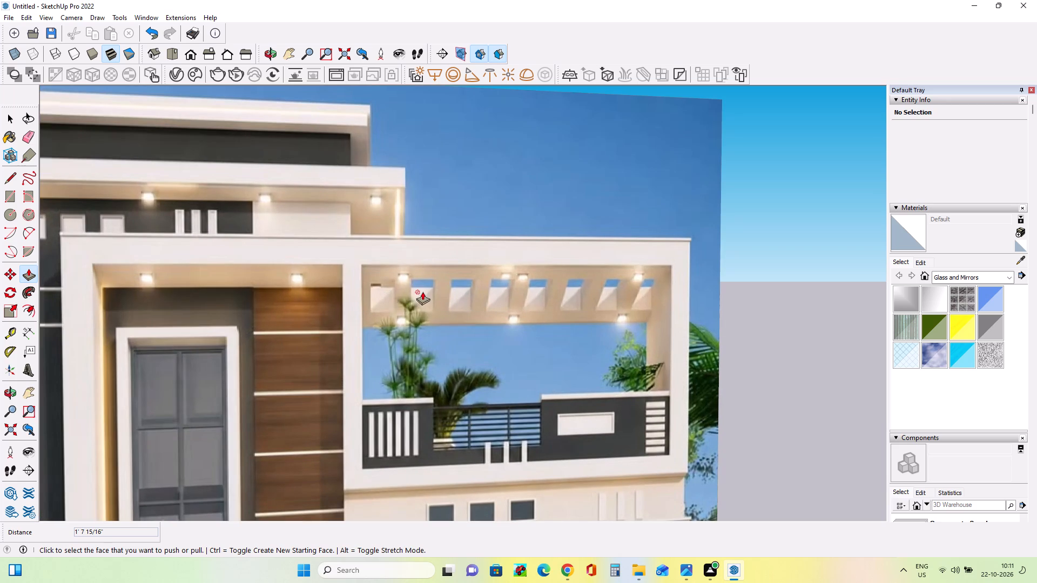
scroll(425, 290, down, 4)
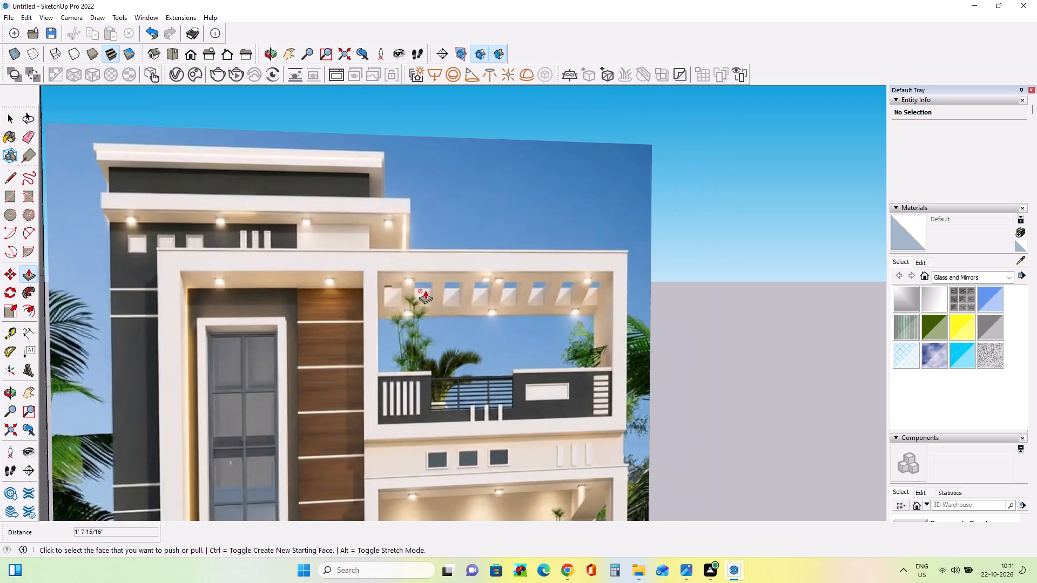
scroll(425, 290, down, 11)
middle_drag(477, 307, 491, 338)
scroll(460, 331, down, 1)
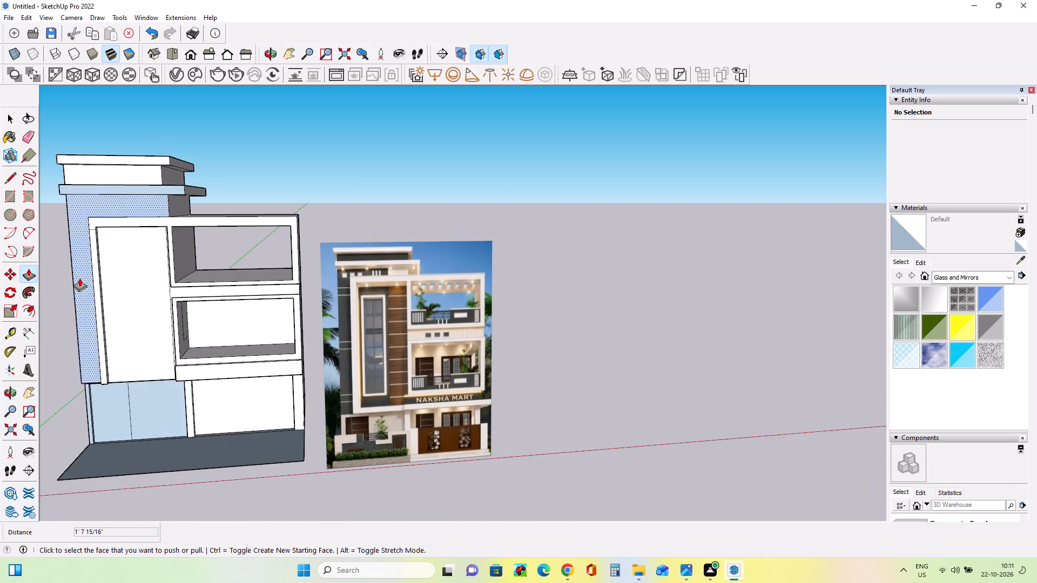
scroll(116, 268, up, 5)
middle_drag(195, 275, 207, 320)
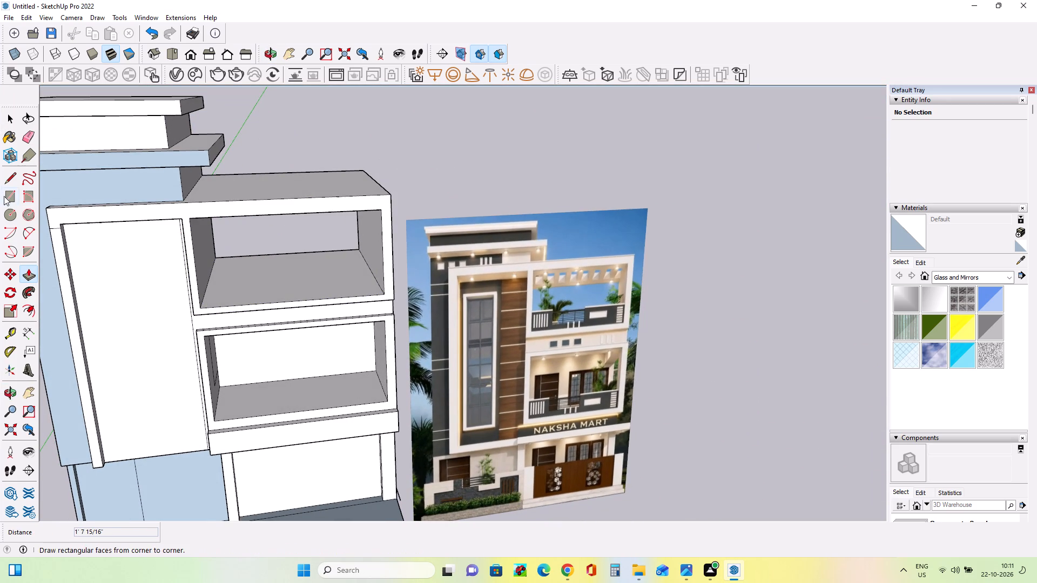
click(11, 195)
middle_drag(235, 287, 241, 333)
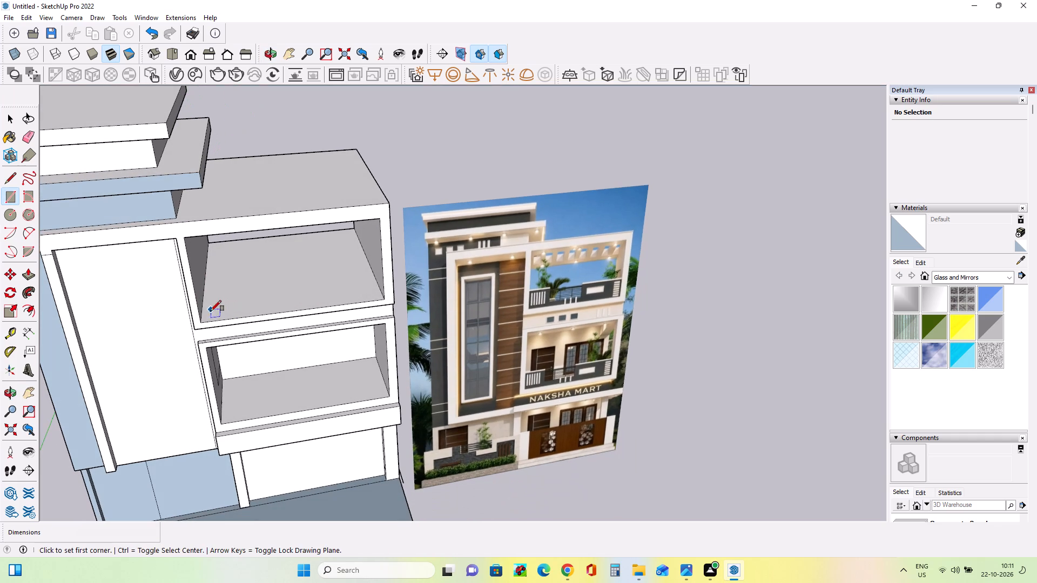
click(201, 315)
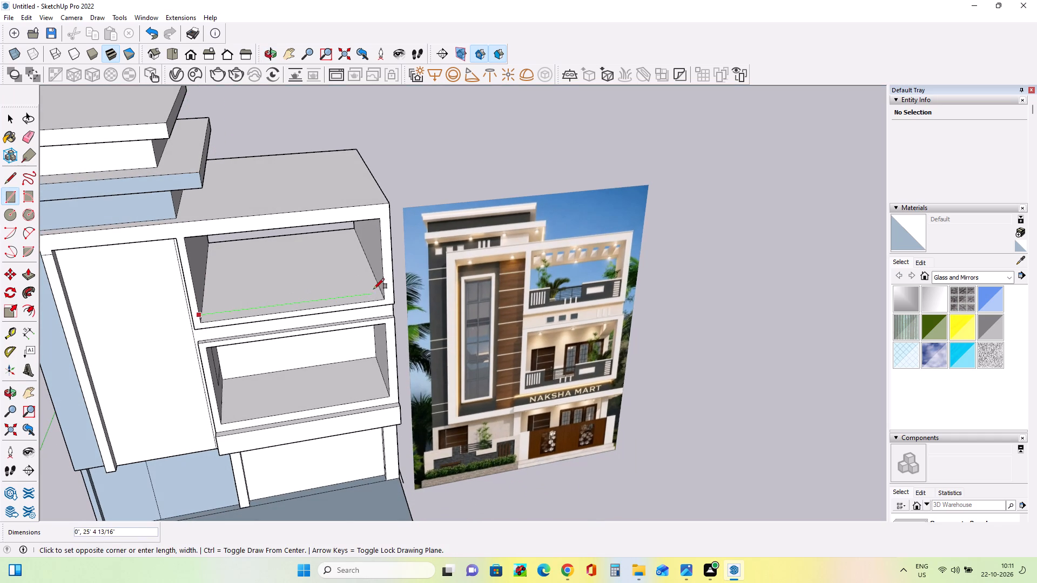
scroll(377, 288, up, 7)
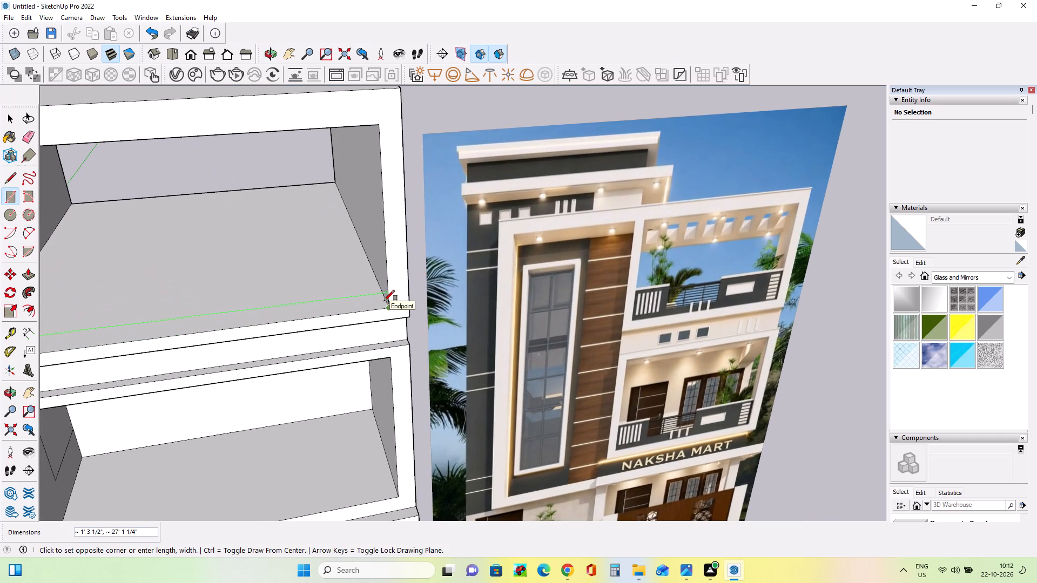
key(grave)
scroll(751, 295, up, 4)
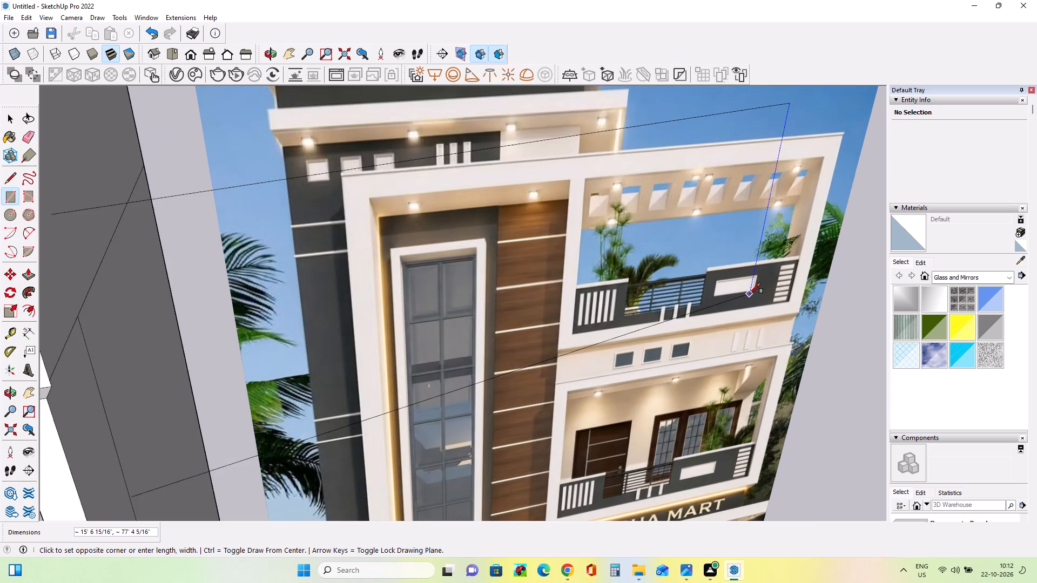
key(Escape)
Examine the upper balcony's parapet and railing in the facade image.
scroll(643, 315, up, 7)
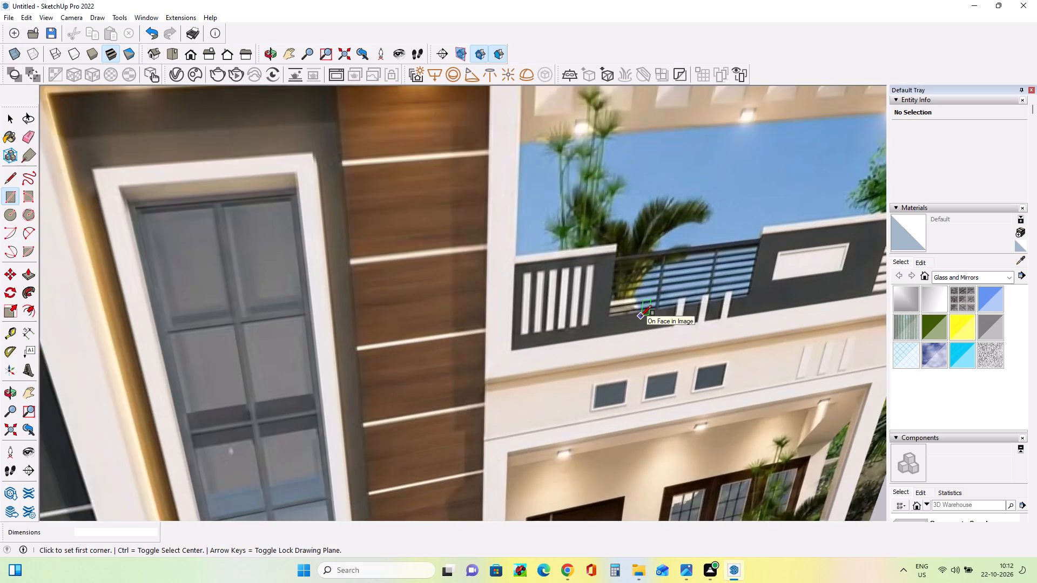
scroll(641, 316, up, 1)
scroll(641, 316, down, 5)
scroll(641, 316, down, 19)
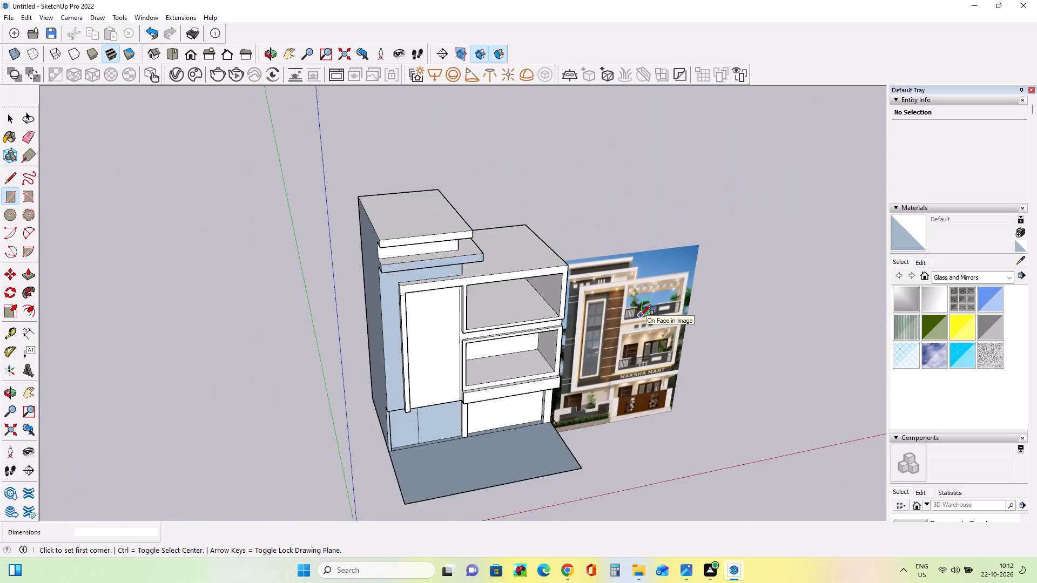
scroll(641, 315, down, 4)
Draw a rectangle about 27' 1 1/4" by 1' 1 3/8" along the front edge of the upper balcony floor.
scroll(535, 314, up, 4)
scroll(595, 329, up, 9)
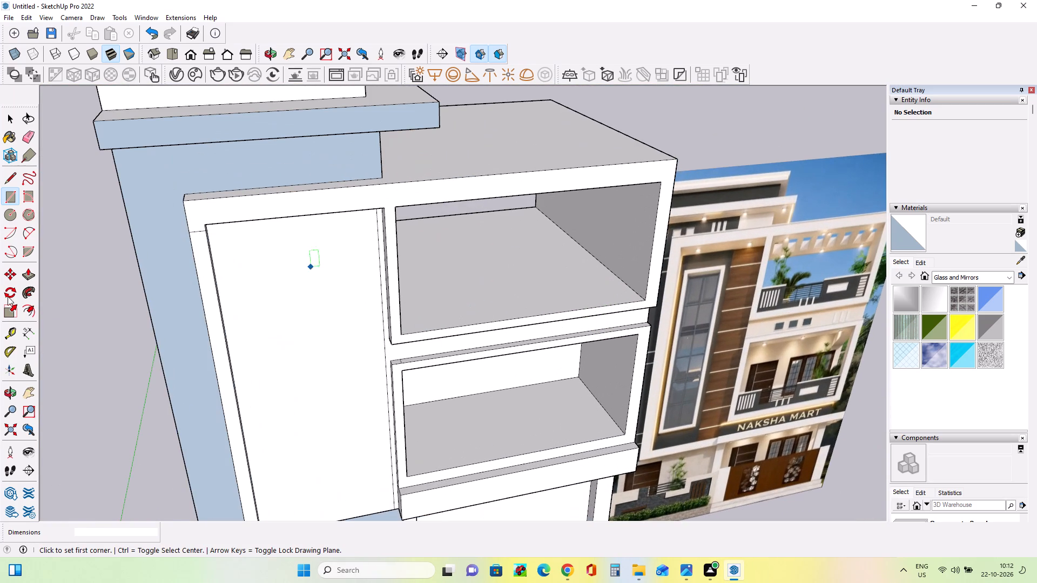
click(24, 386)
drag(210, 402, 70, 385)
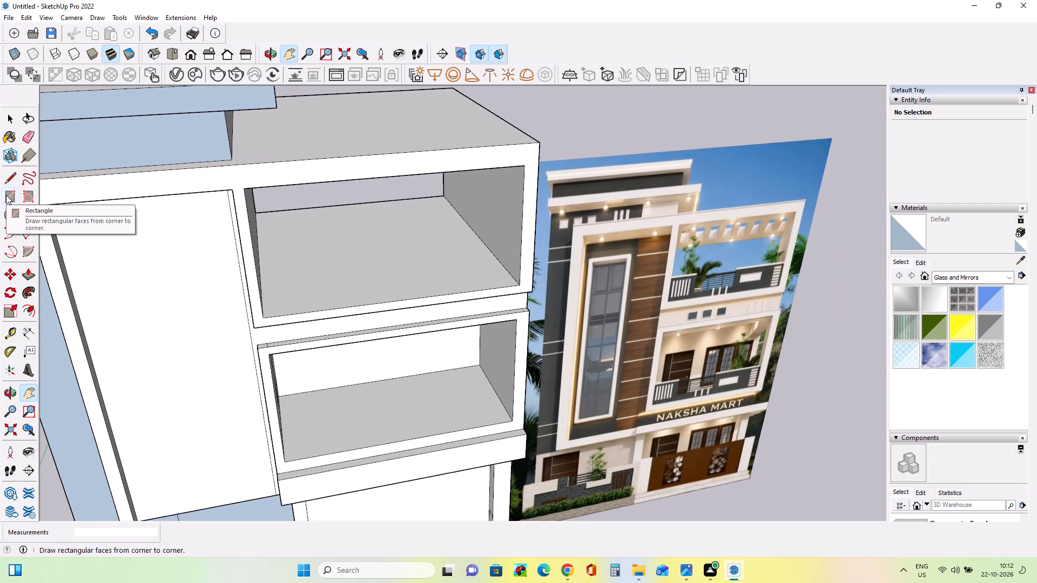
click(6, 195)
middle_drag(379, 282, 327, 304)
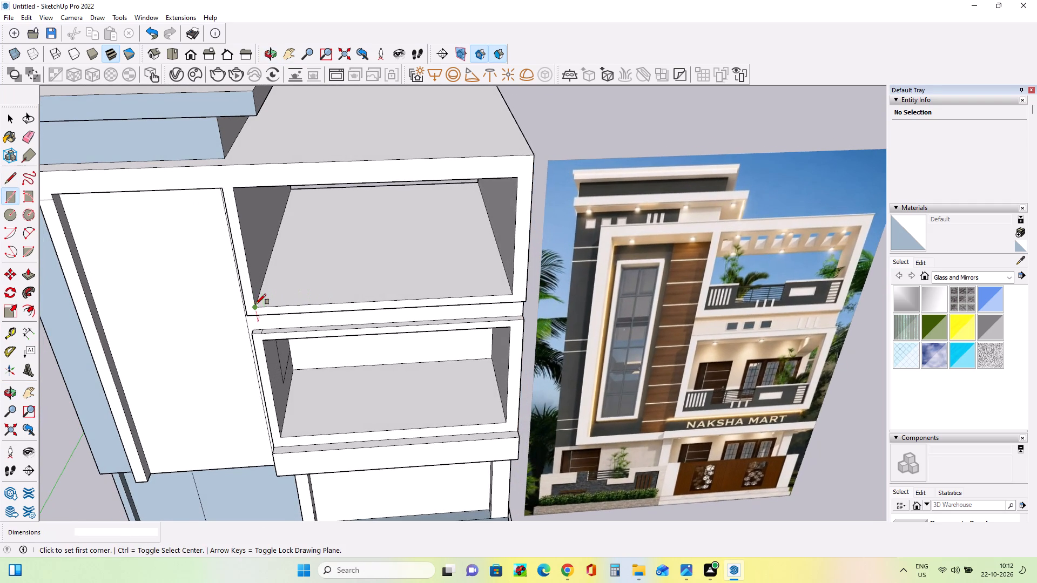
click(255, 304)
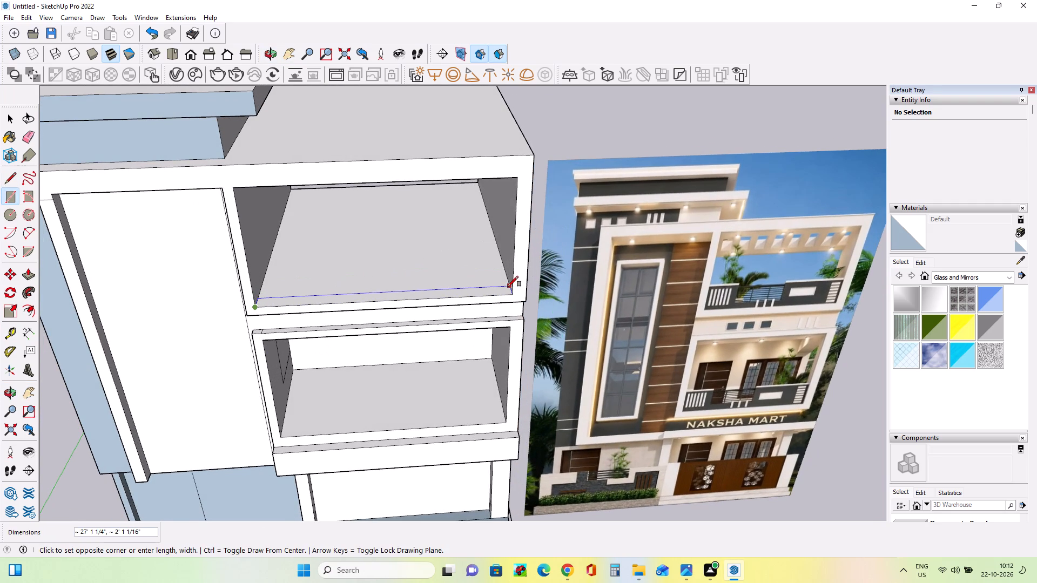
click(509, 289)
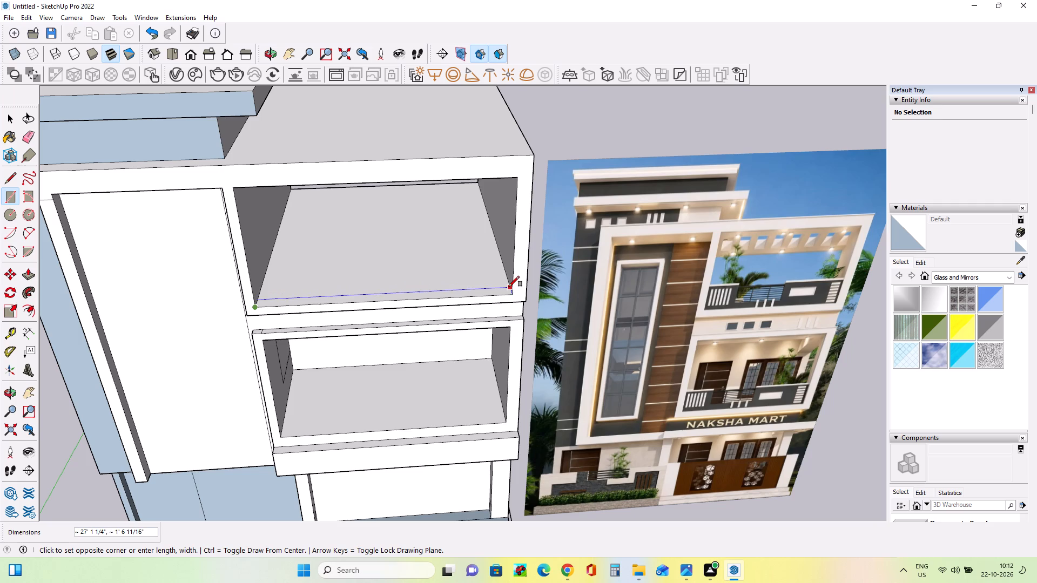
click(510, 288)
middle_drag(423, 300, 467, 336)
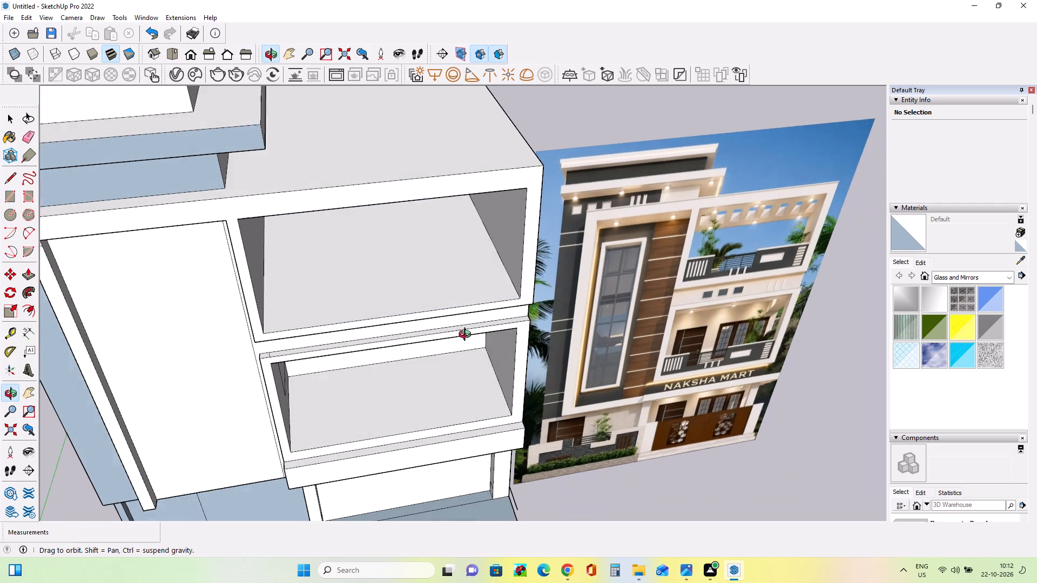
middle_drag(467, 336, 468, 336)
scroll(329, 341, up, 4)
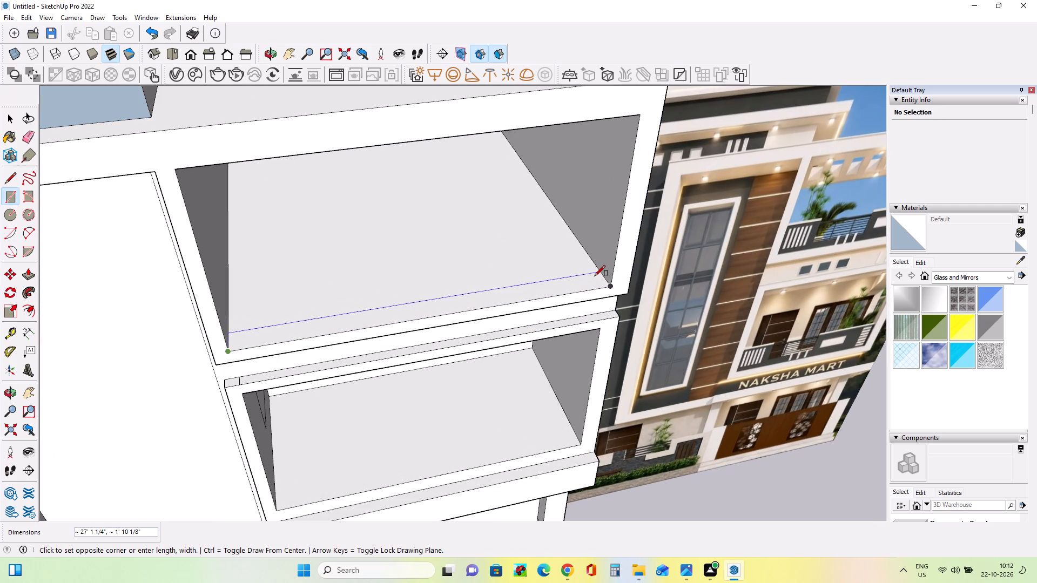
click(603, 279)
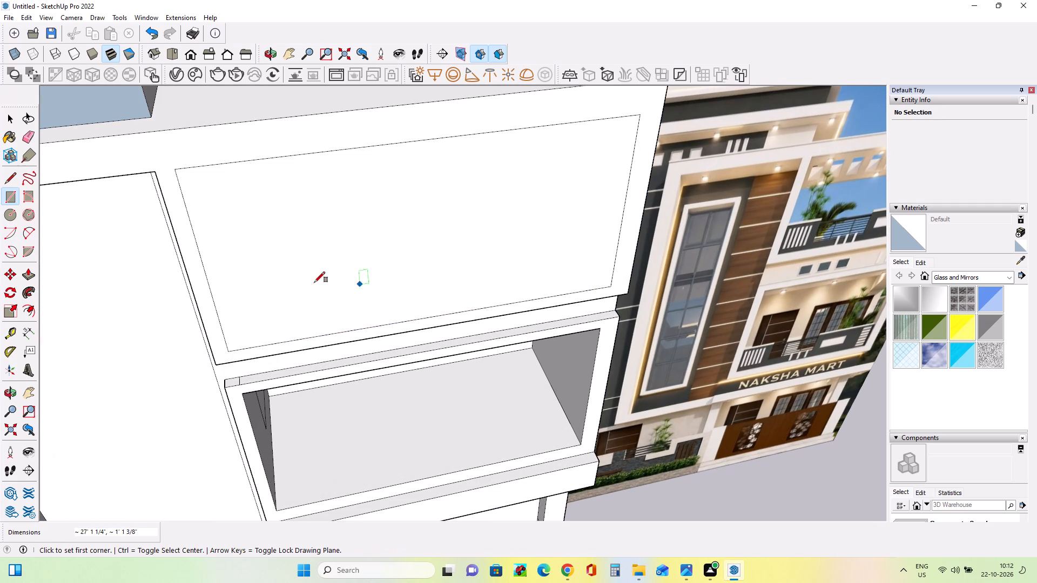
Delete the face covering the front opening of the upper balcony.
middle_drag(314, 281, 317, 223)
click(8, 114)
click(395, 228)
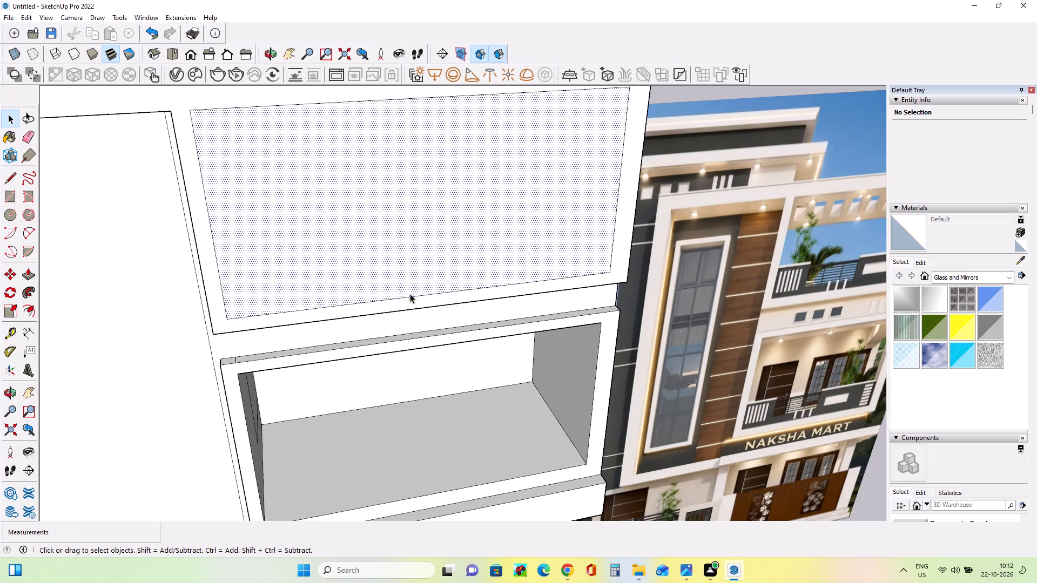
key(Delete)
Pull the strip along the upper balcony floor's front edge up by 4' 3 1/4" as a parapet.
middle_drag(541, 306, 536, 297)
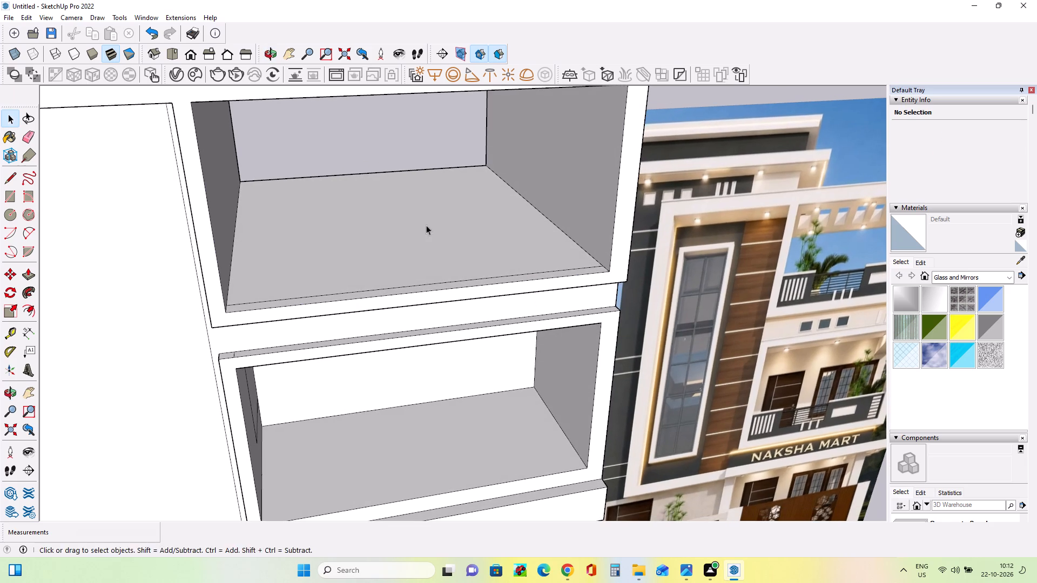
click(31, 269)
middle_drag(382, 315, 391, 381)
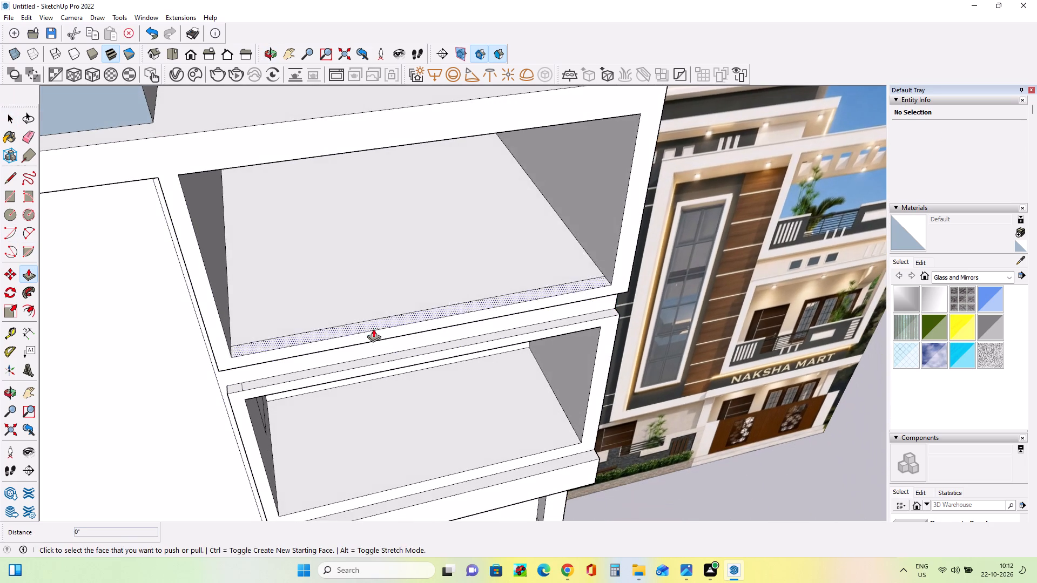
click(376, 328)
click(363, 279)
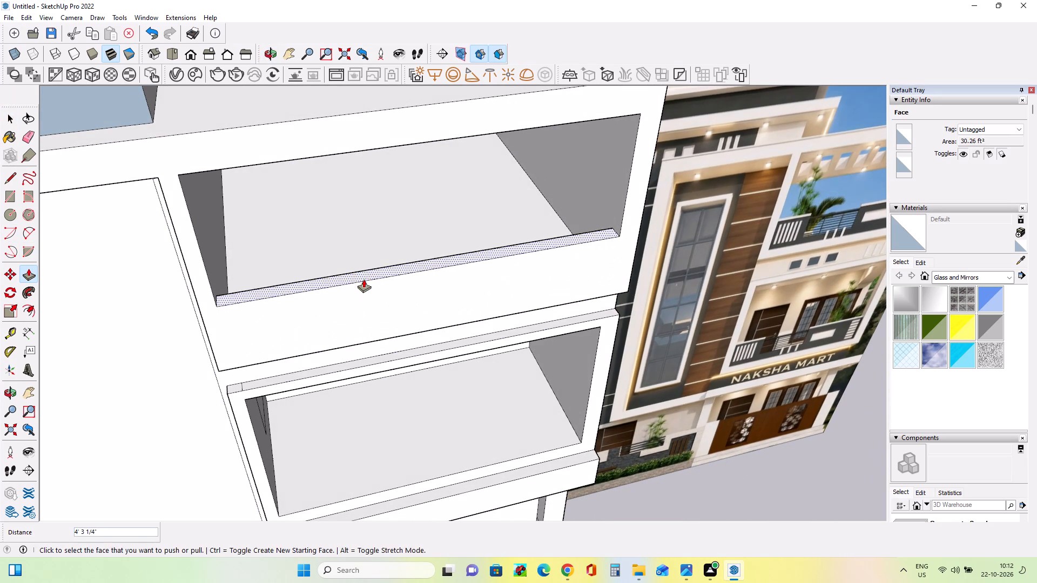
Draw a vertical edge about 5' 2 15/16" long from the parapet's tower-side top corner down to the frame's bottom edge.
middle_drag(381, 331, 376, 240)
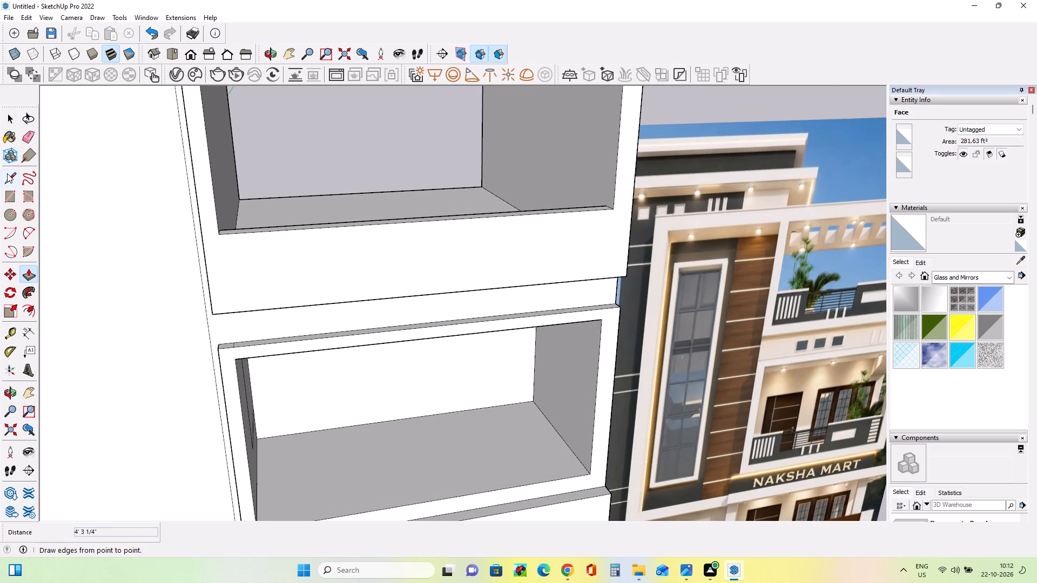
click(7, 173)
click(223, 233)
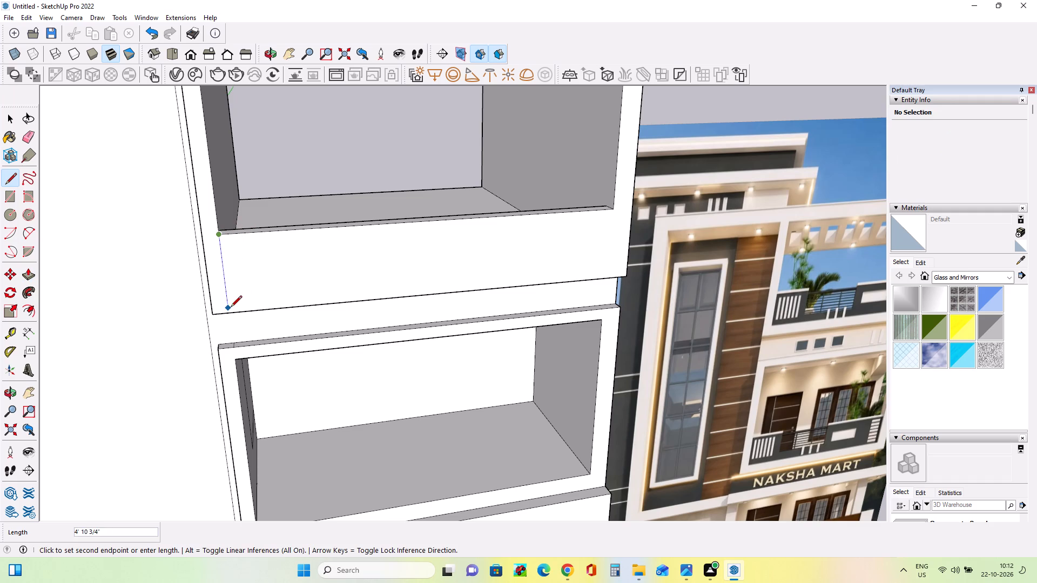
click(230, 312)
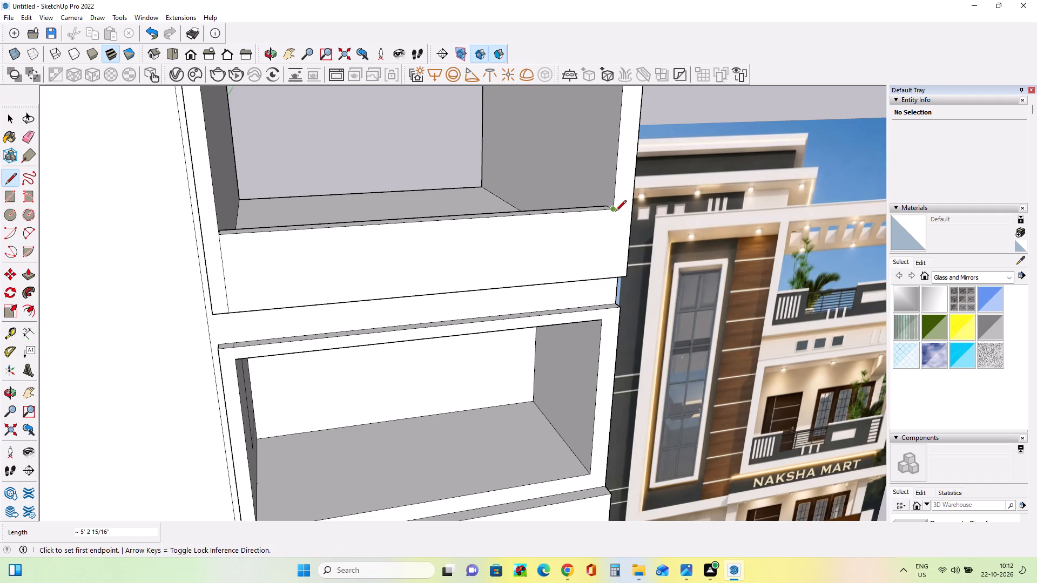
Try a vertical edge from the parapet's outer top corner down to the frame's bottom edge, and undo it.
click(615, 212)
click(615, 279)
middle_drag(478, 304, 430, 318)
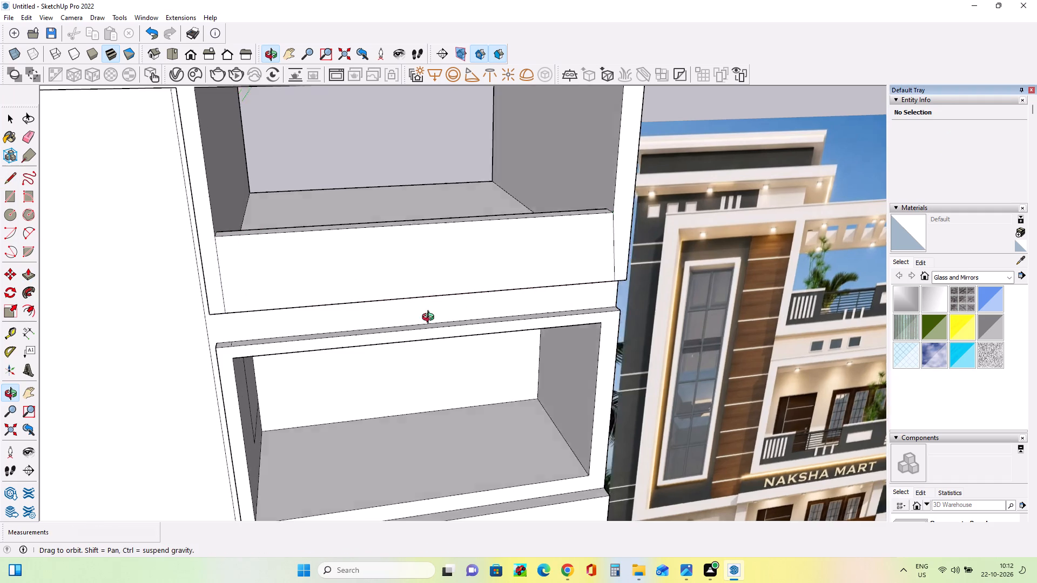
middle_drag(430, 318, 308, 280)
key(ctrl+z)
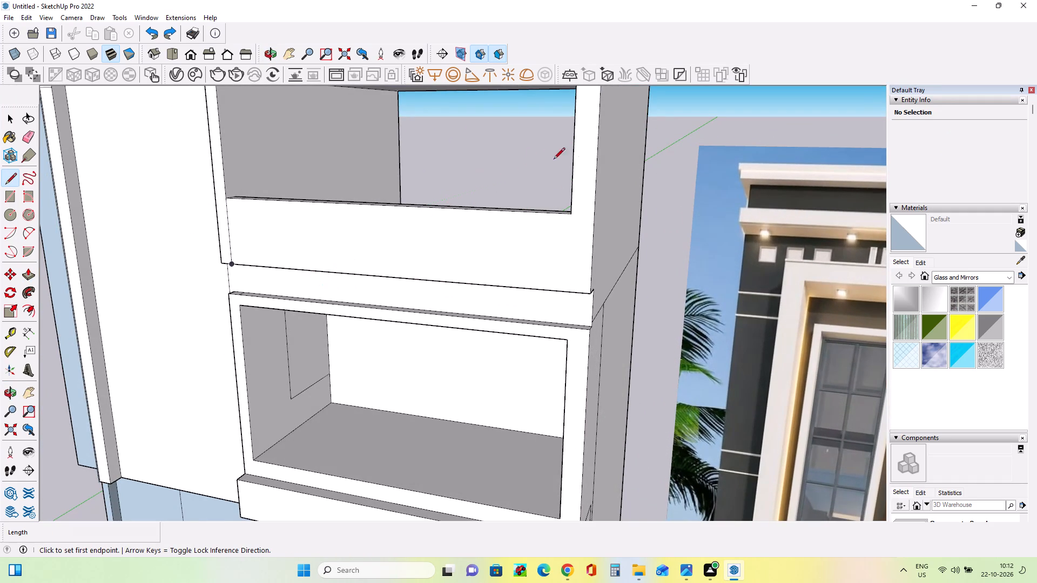
Draw a vertical edge about 5' 2 15/16" long from the parapet's outer top corner down to the frame's bottom edge.
click(572, 214)
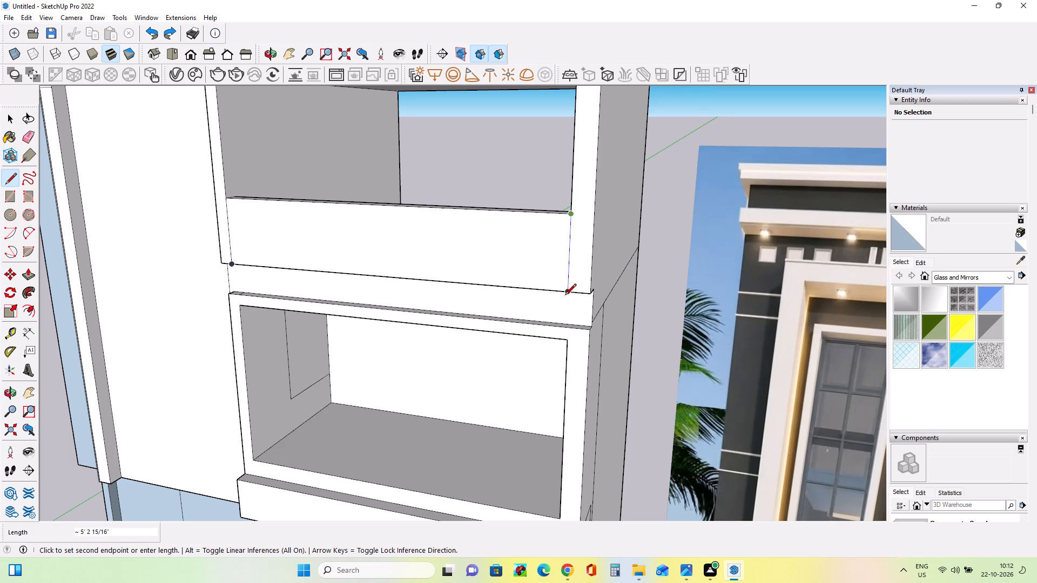
click(565, 296)
middle_drag(565, 301, 652, 308)
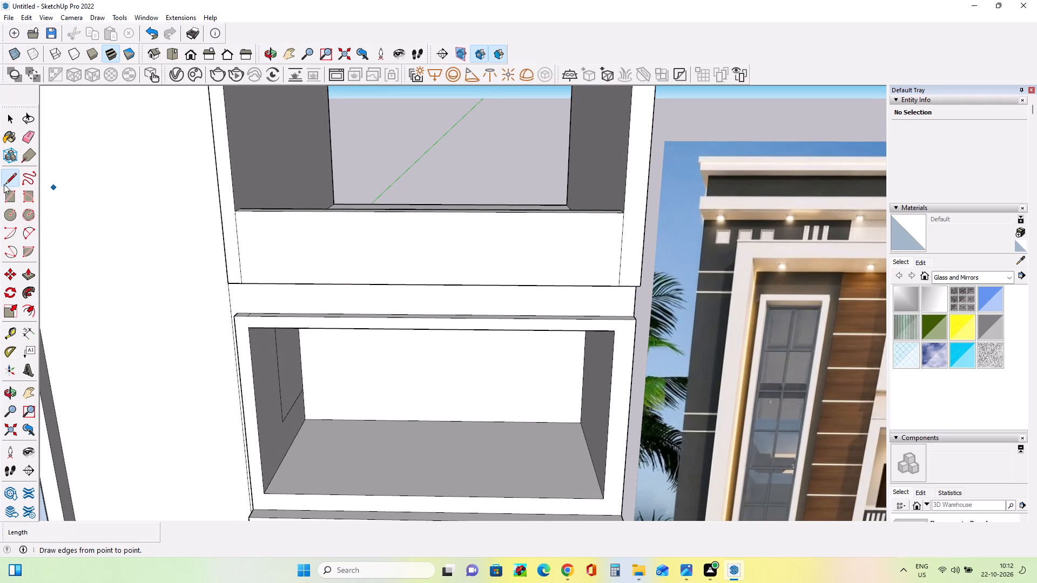
Draw a horizontal edge across the parapet's front face just above the frame's bottom edge, from one frame side to the other.
click(6, 182)
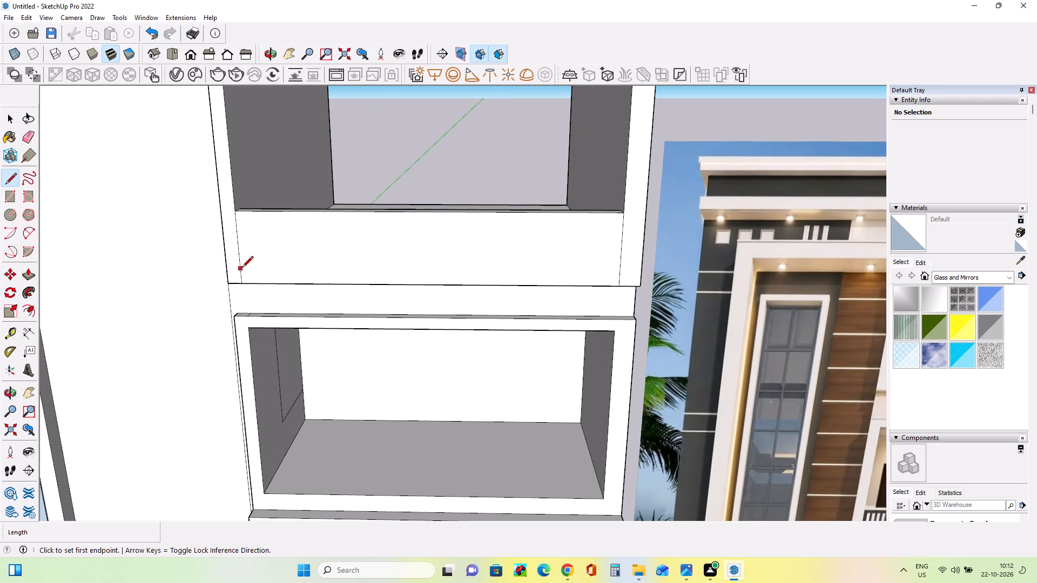
middle_drag(259, 254, 382, 195)
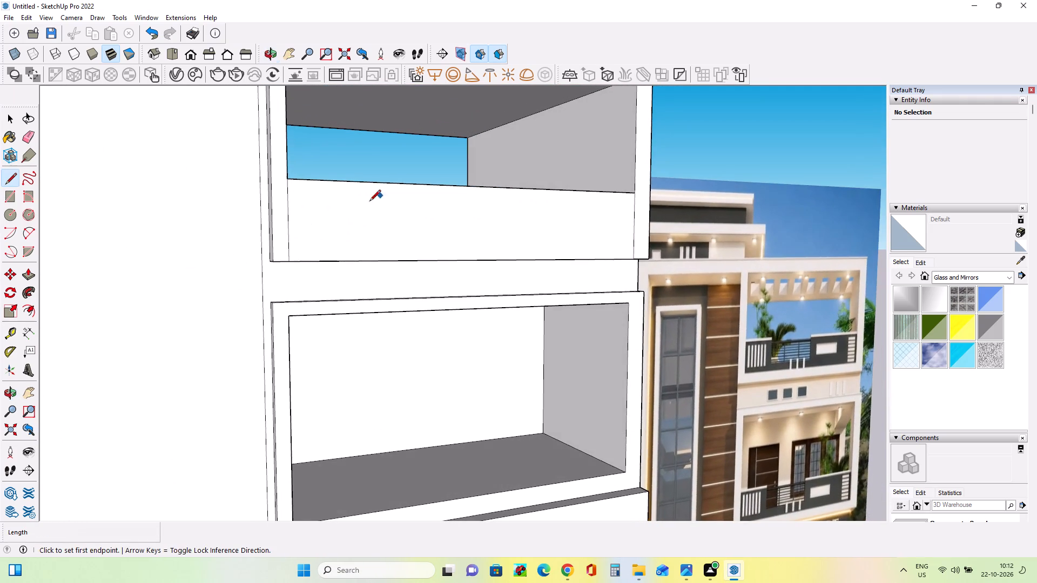
middle_drag(301, 248, 334, 304)
middle_drag(467, 236, 391, 230)
scroll(295, 213, down, 3)
middle_drag(327, 263, 338, 299)
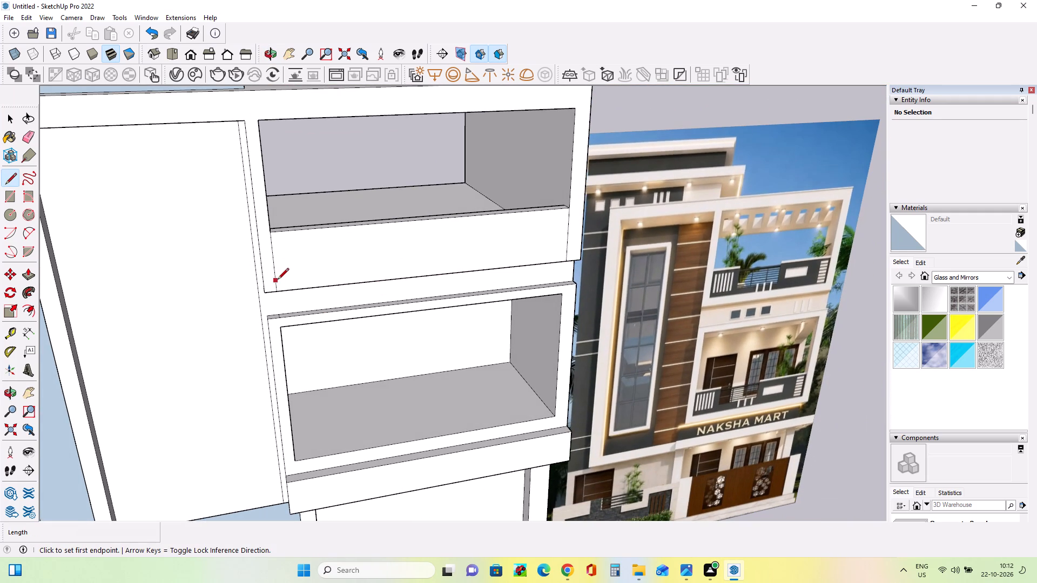
click(265, 281)
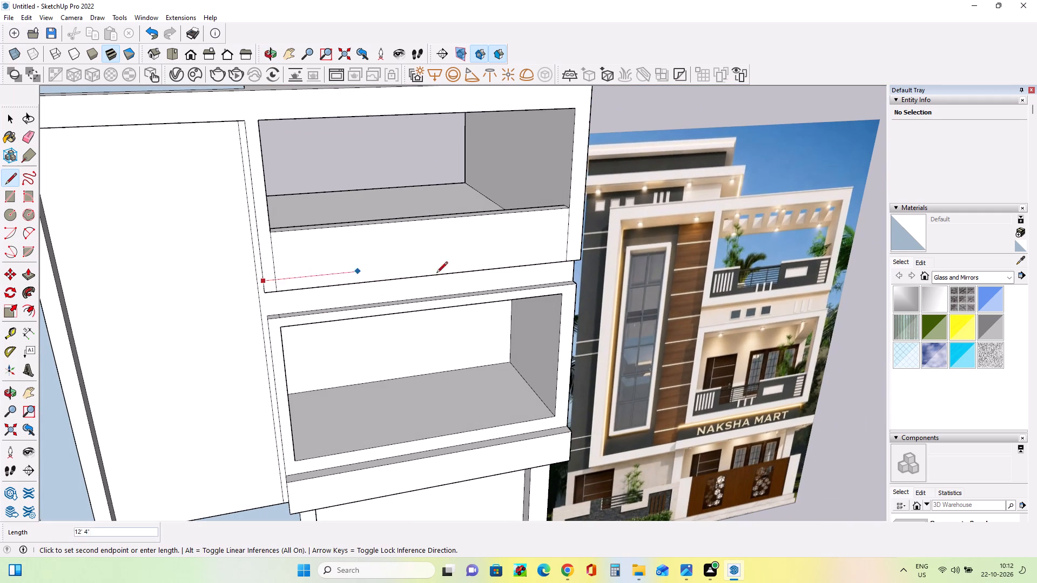
click(582, 245)
middle_drag(479, 276, 488, 299)
Erase the two overrunning line ends at the parapet panel's tower-side lower corner.
click(26, 140)
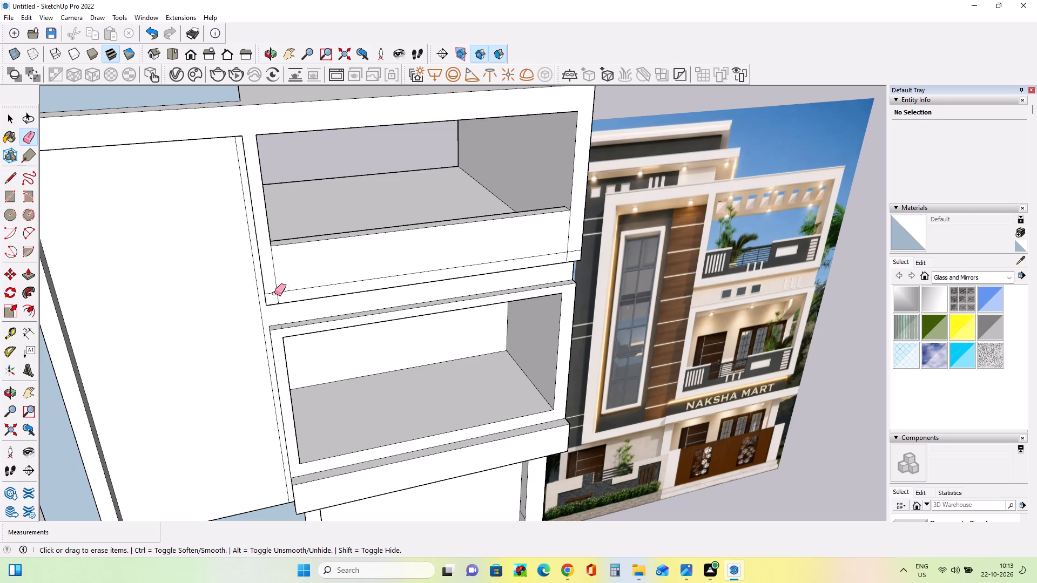
click(278, 299)
click(270, 294)
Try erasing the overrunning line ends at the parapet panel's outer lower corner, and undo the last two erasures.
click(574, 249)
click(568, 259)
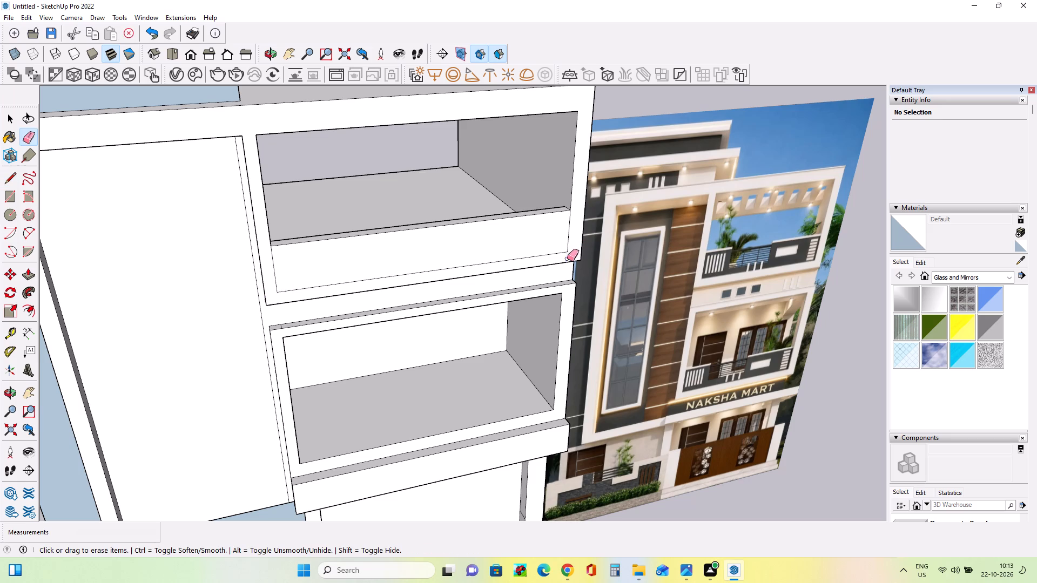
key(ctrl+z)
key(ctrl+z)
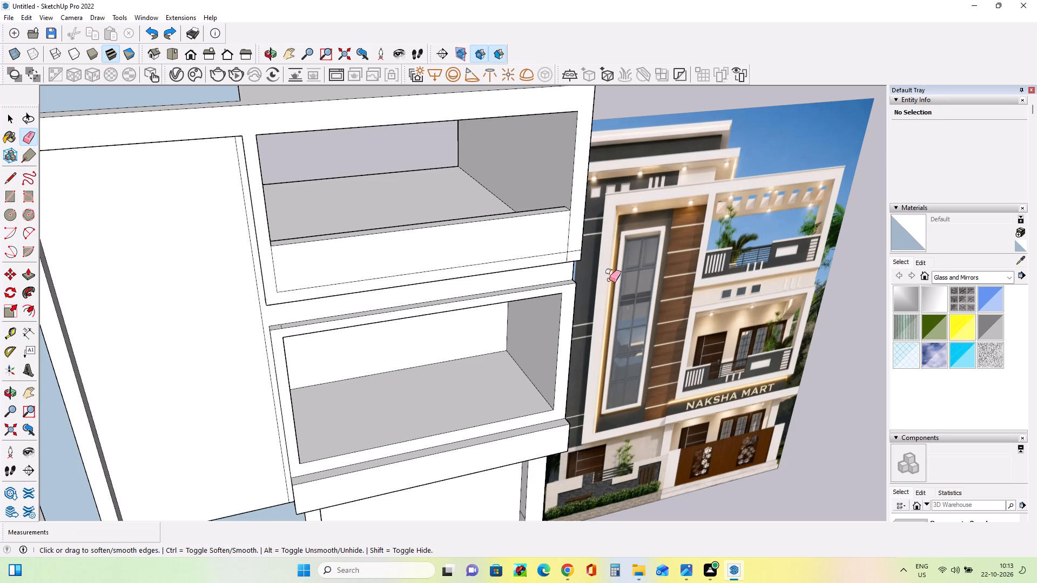
Undo the last erasure, then erase the line end at the parapet panel's outer lower corner and both vertical side edges.
key(ctrl+z)
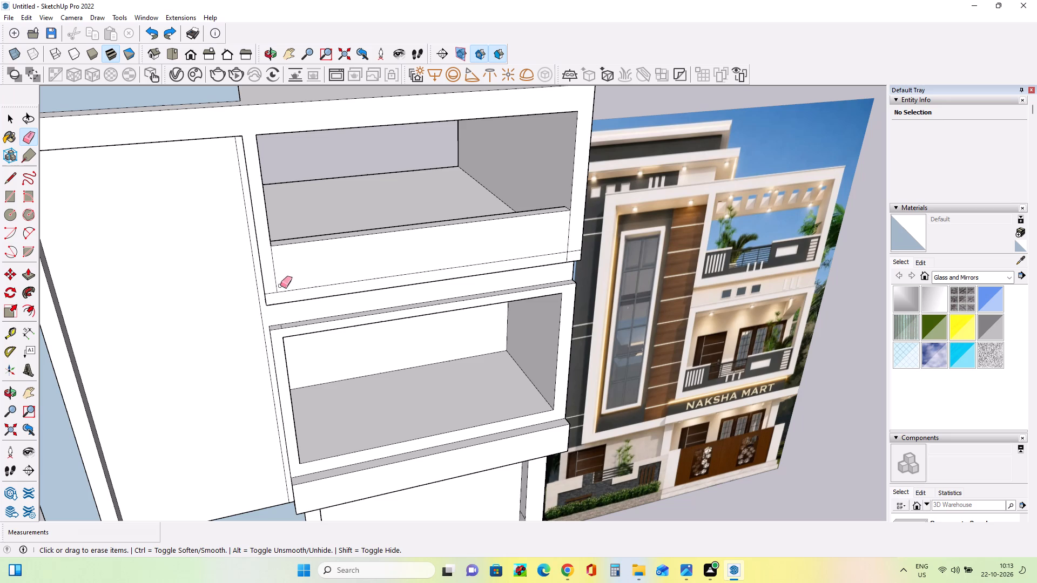
click(566, 257)
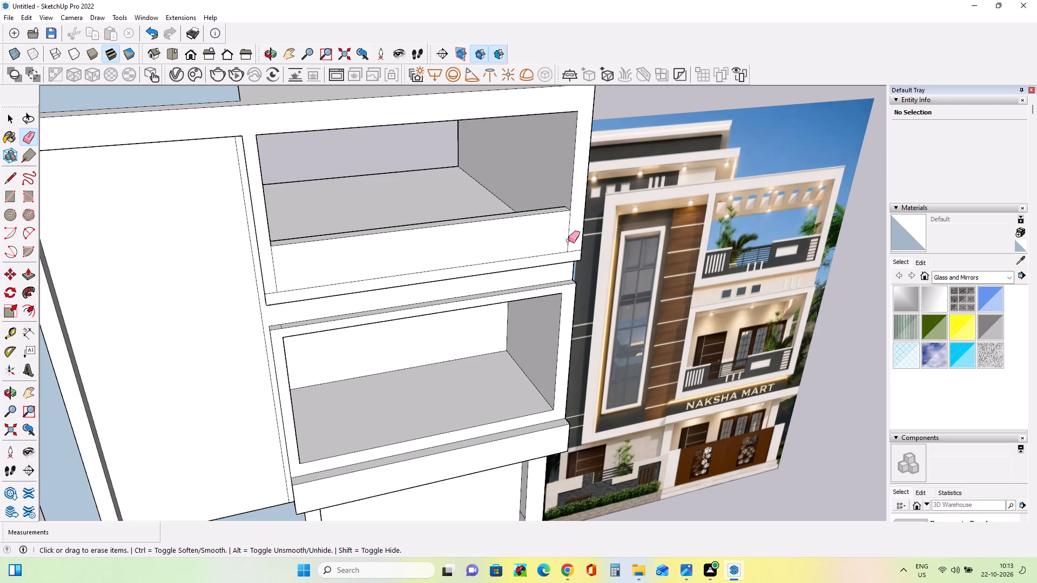
click(568, 240)
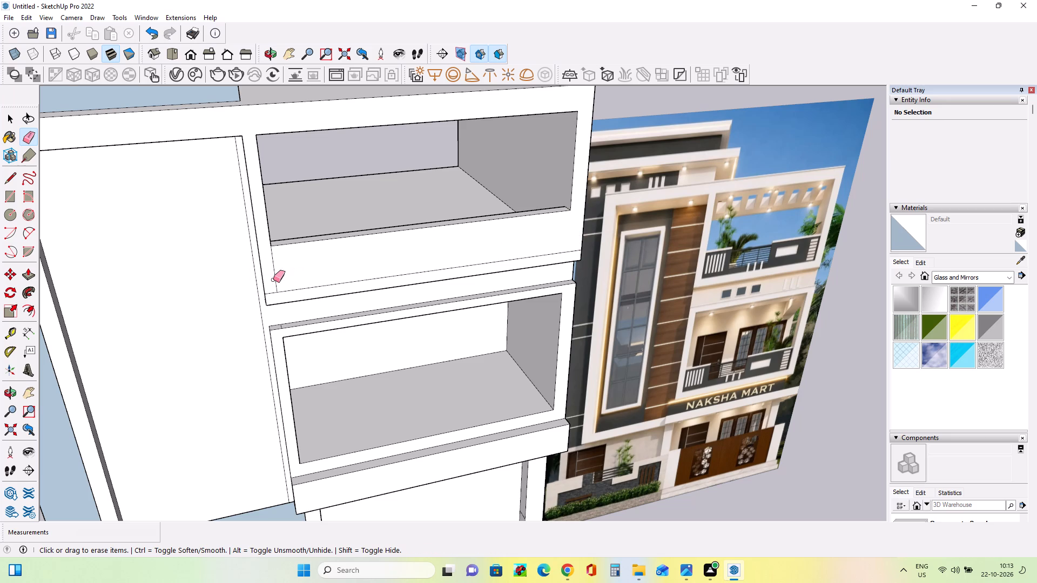
click(273, 280)
click(274, 280)
Draw vertical edges about 4' 2" long from both front top corners of the parapet down to the horizontal edge above the frame's bottom.
middle_drag(293, 288, 293, 274)
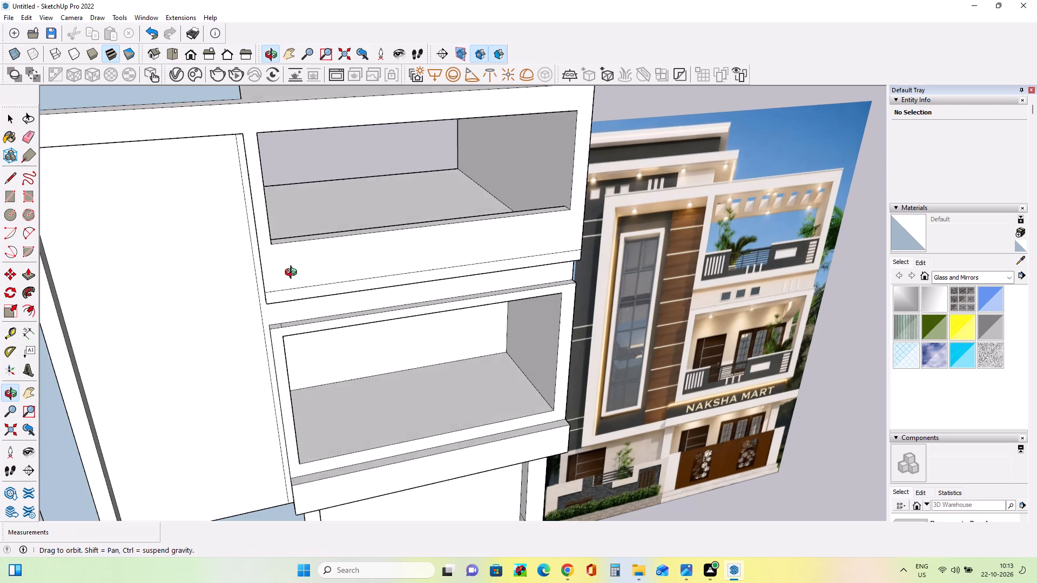
middle_drag(293, 274, 241, 213)
middle_drag(366, 256, 371, 268)
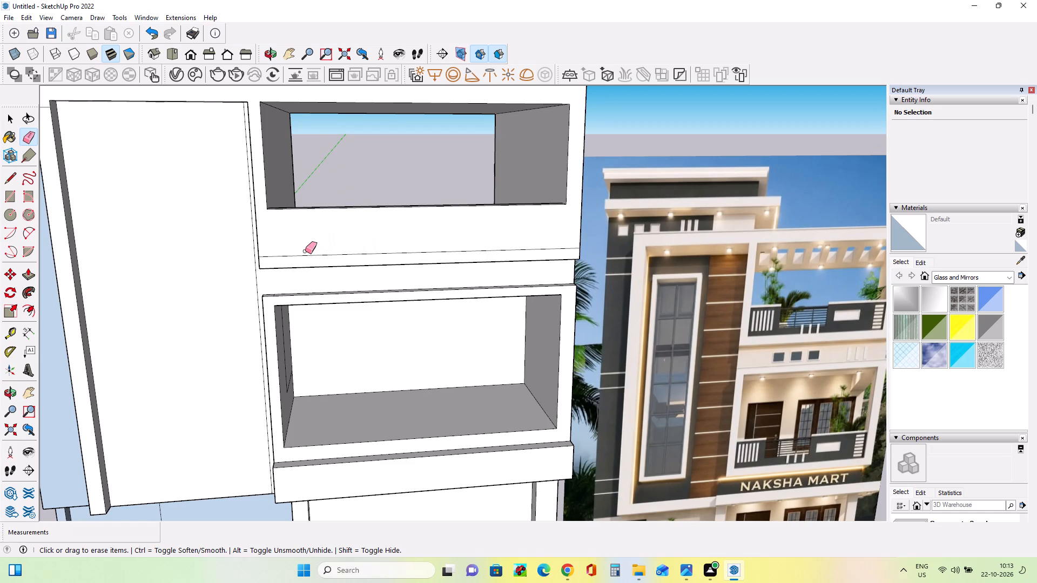
middle_drag(305, 251, 350, 305)
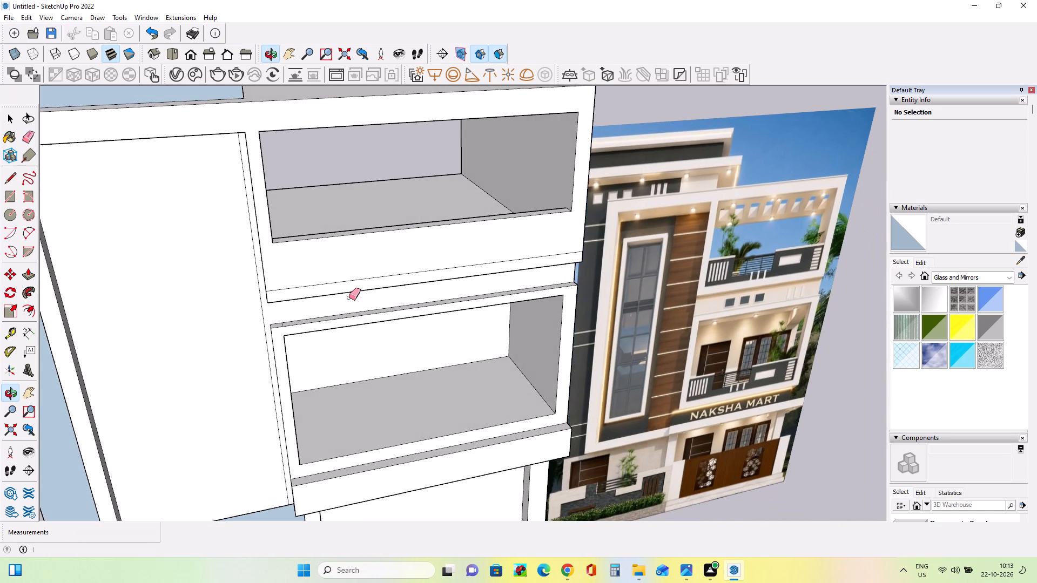
scroll(344, 283, up, 2)
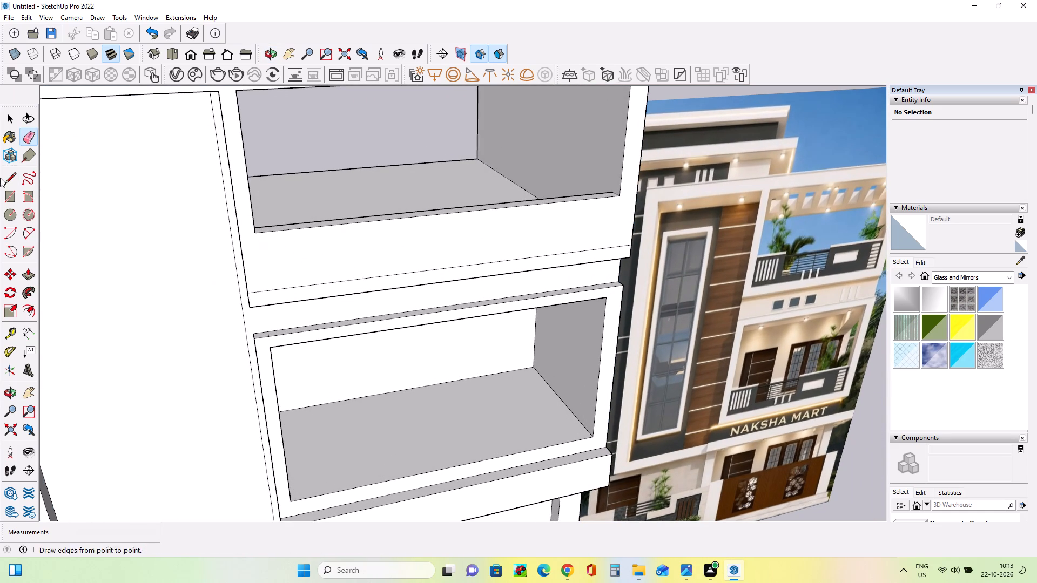
click(9, 174)
click(257, 236)
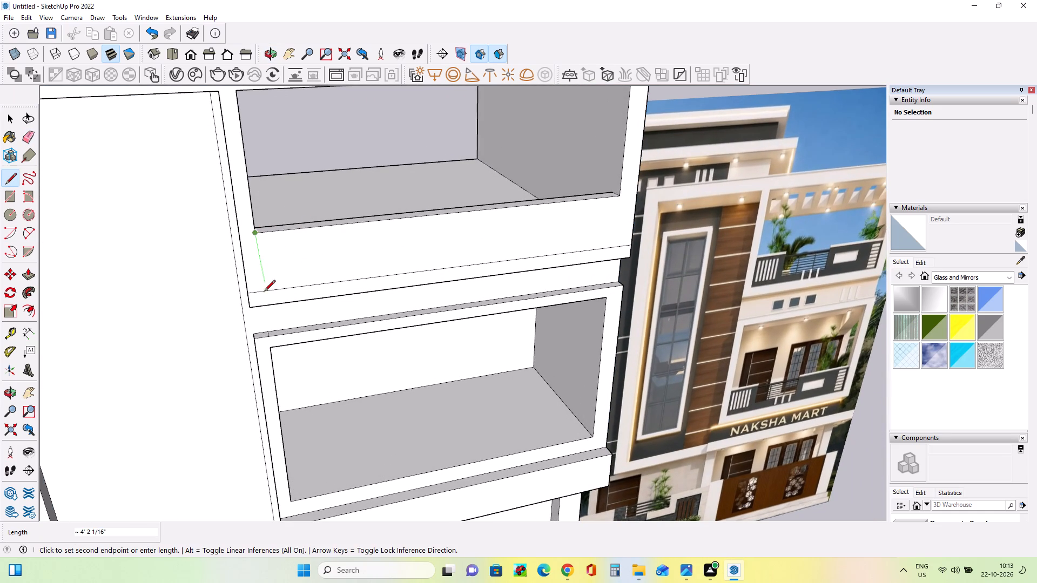
click(264, 293)
click(618, 198)
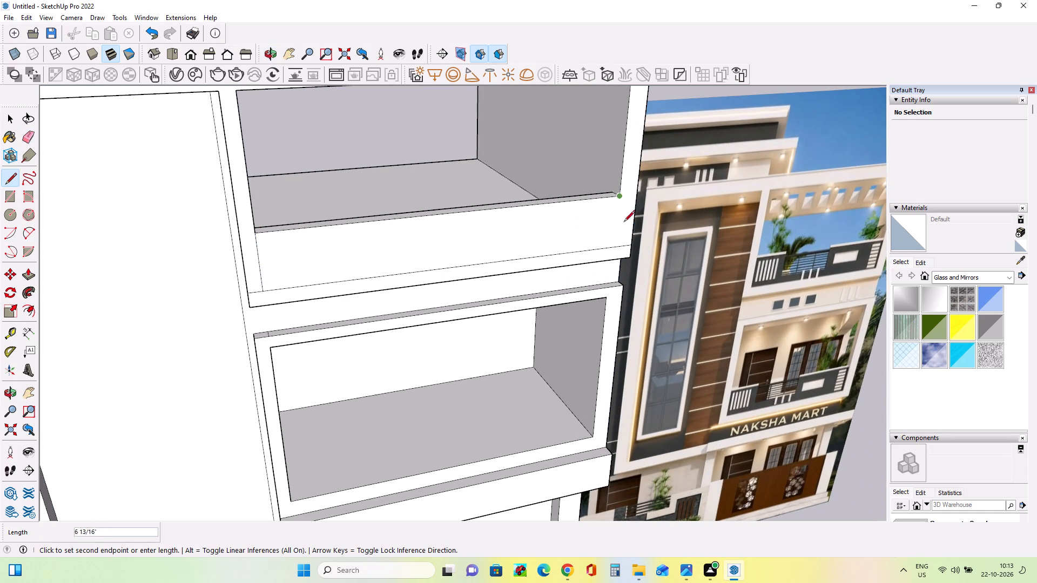
click(621, 249)
Push the parapet's front panel face inward by about 3 1/8" within the upper balcony frame.
middle_drag(487, 282, 498, 286)
click(25, 276)
click(378, 266)
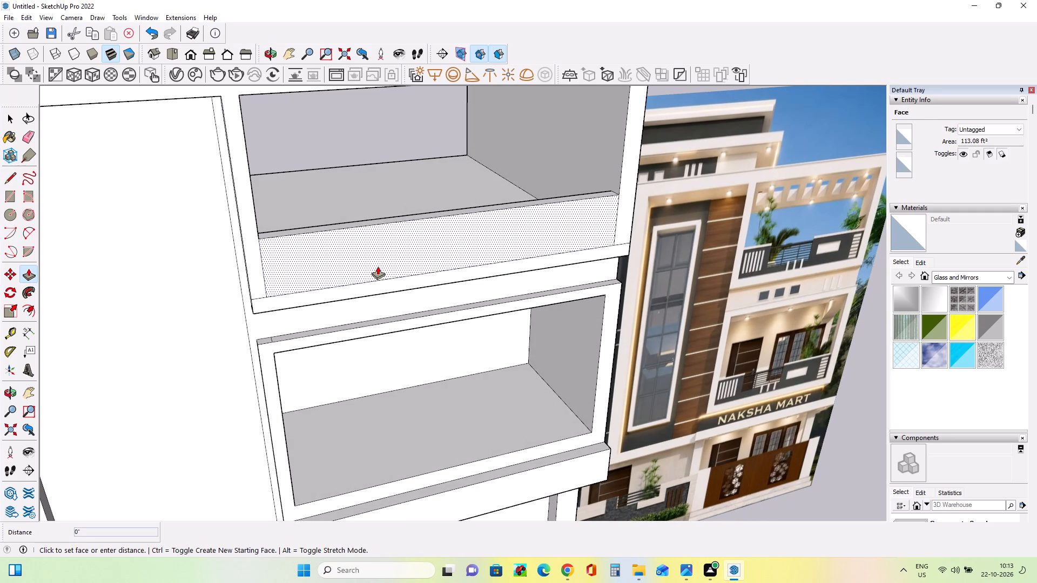
click(377, 265)
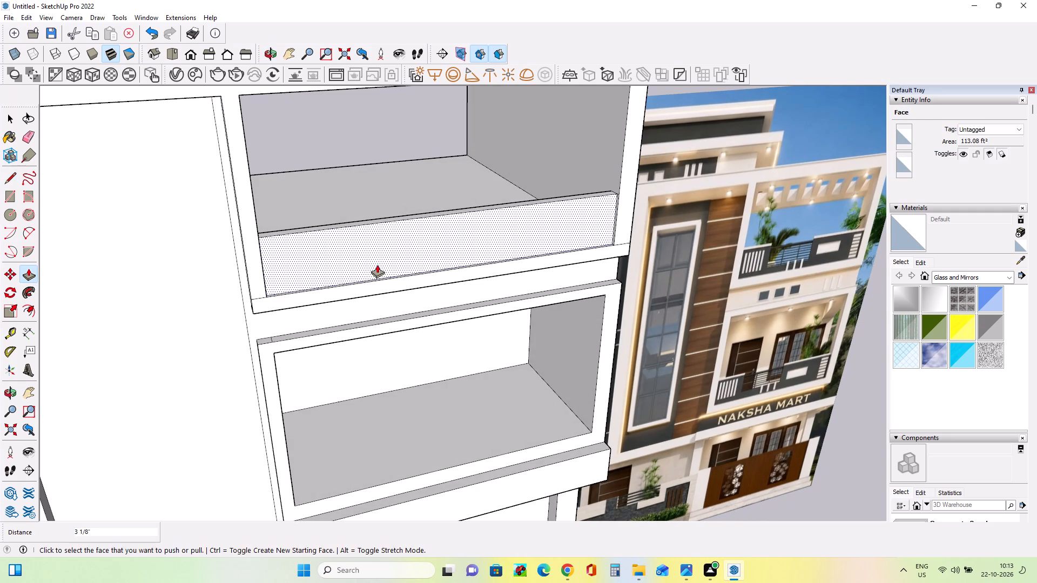
Raise the upper balcony parapet's top face by about 1' 5/8" with Push/Pull.
middle_drag(380, 291, 305, 324)
scroll(328, 236, up, 4)
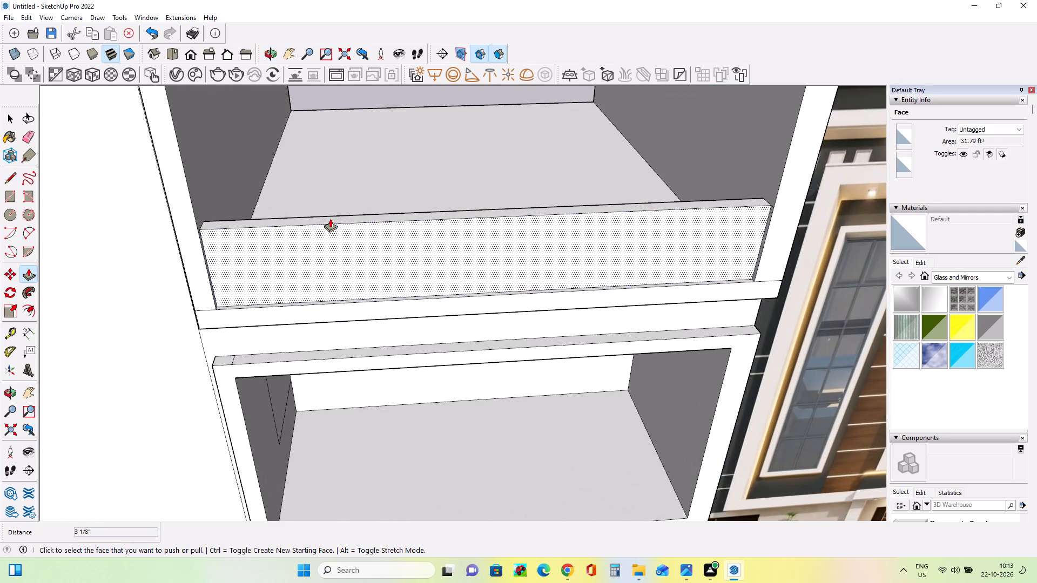
click(330, 219)
click(338, 197)
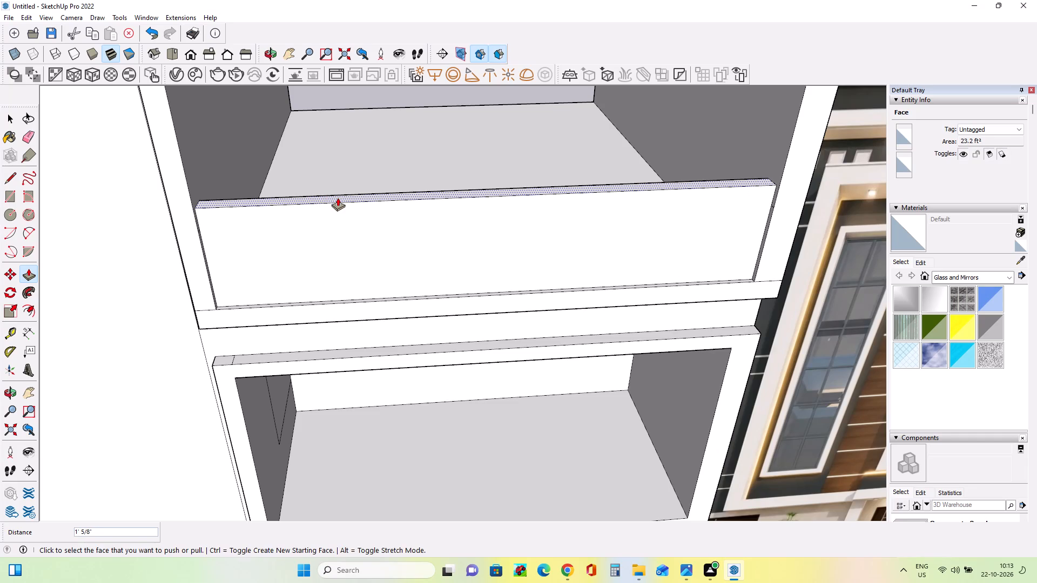
Raise the upper balcony parapet's top face by a further 6" with Push/Pull.
middle_drag(325, 256, 338, 182)
scroll(338, 182, down, 12)
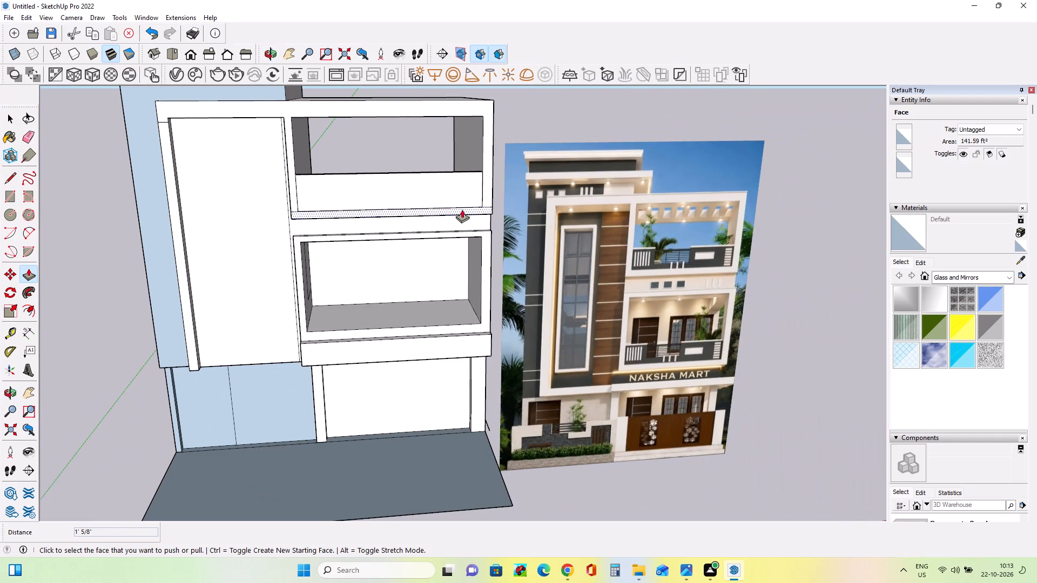
middle_drag(462, 209, 462, 224)
scroll(380, 165, up, 3)
middle_drag(380, 168, 410, 272)
scroll(400, 213, up, 3)
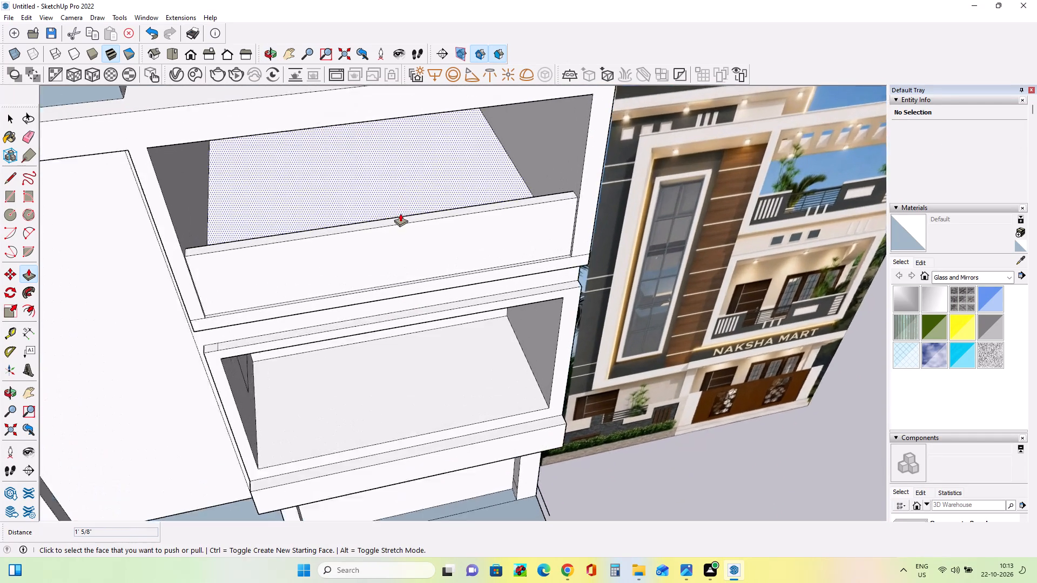
scroll(400, 213, up, 1)
click(401, 221)
click(403, 214)
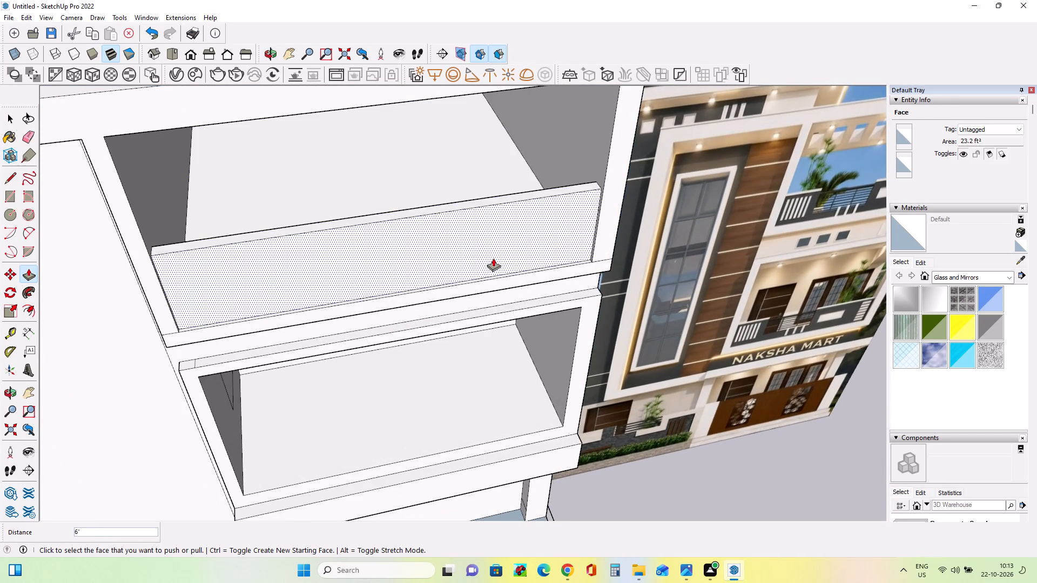
Compare the parapet's height with the facade image and raise its top face by another 6 5/8" or so.
scroll(493, 258, down, 6)
scroll(492, 260, up, 1)
scroll(492, 260, down, 5)
middle_drag(500, 295, 492, 182)
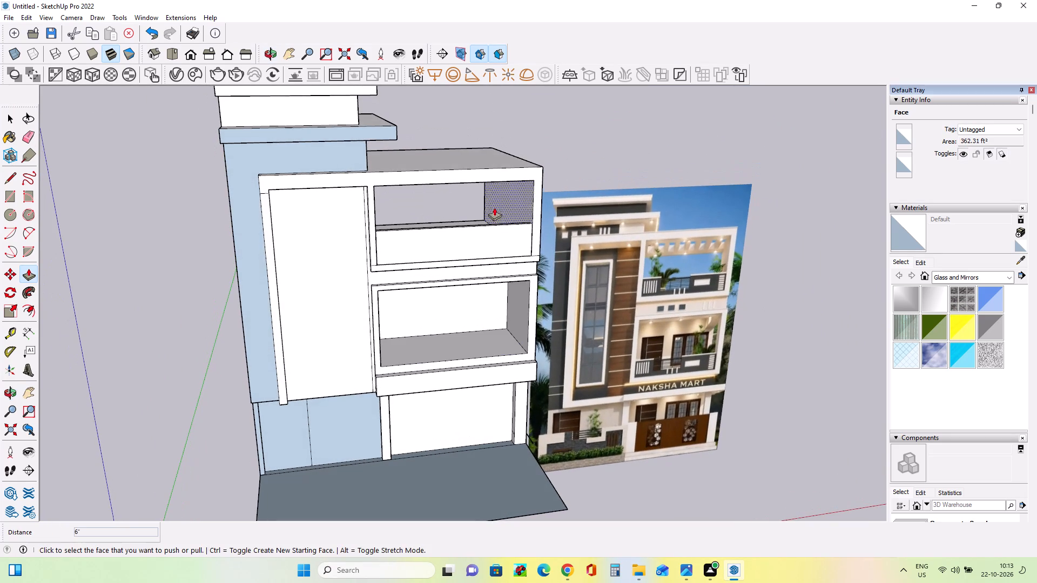
middle_drag(477, 317, 426, 279)
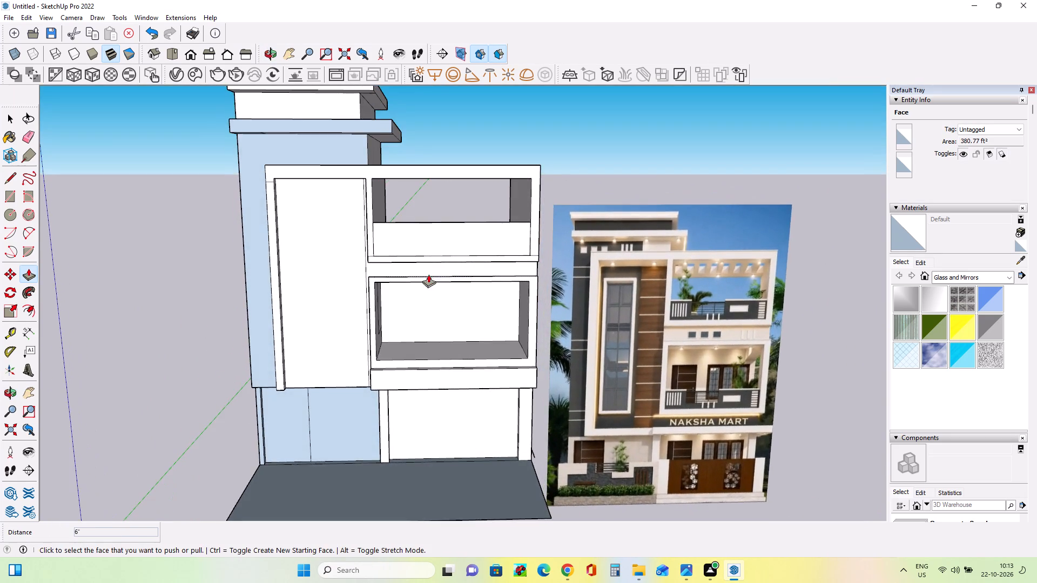
scroll(432, 270, up, 4)
middle_drag(432, 282, 461, 296)
scroll(474, 286, up, 2)
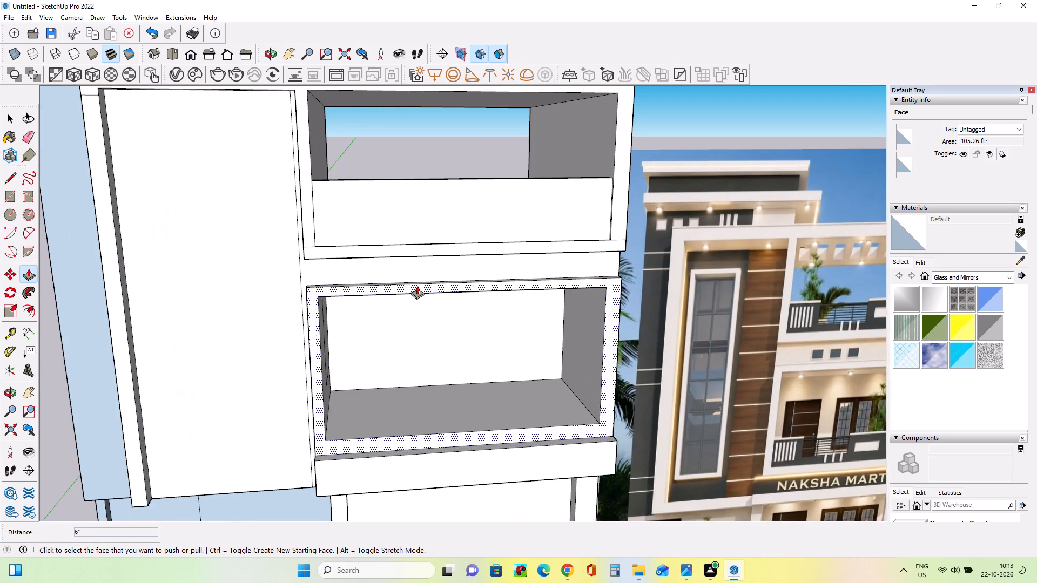
middle_drag(417, 286, 425, 303)
scroll(328, 264, down, 2)
middle_drag(439, 231, 468, 323)
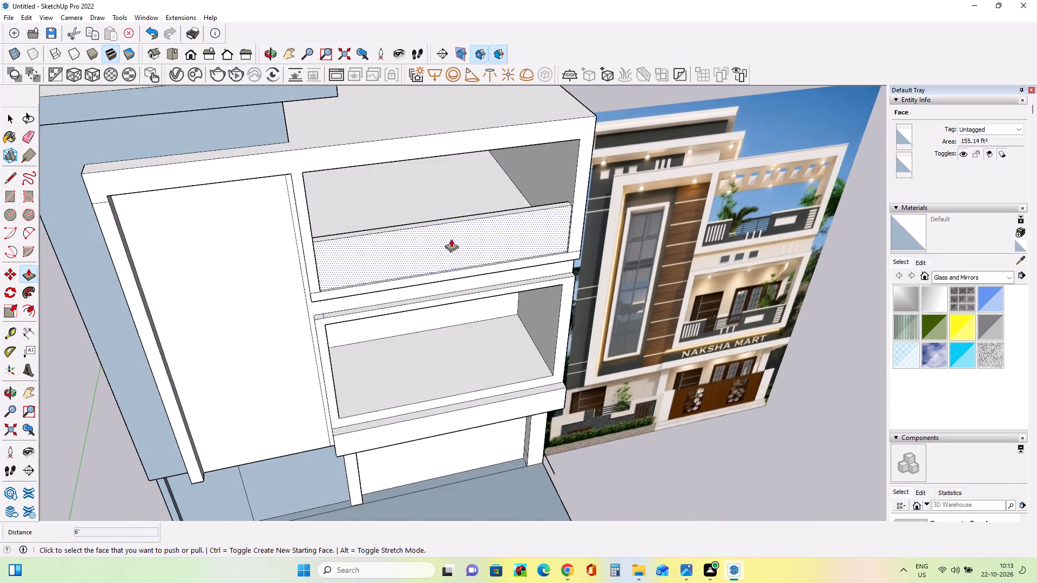
scroll(449, 205, up, 3)
click(454, 226)
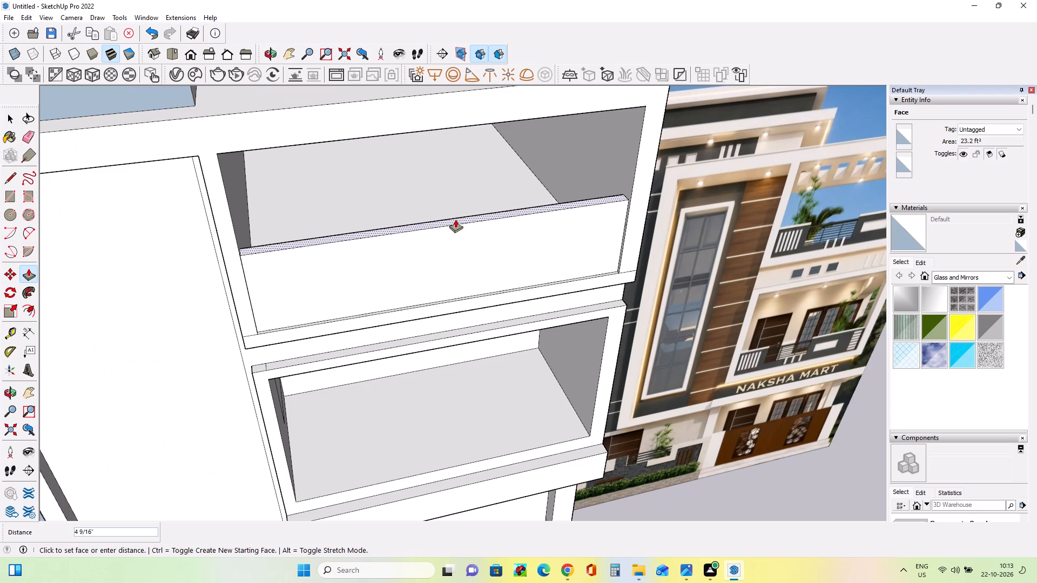
click(455, 219)
Examine the raised parapet and the surrounding balcony frames from several angles against the facade image.
scroll(403, 257, down, 12)
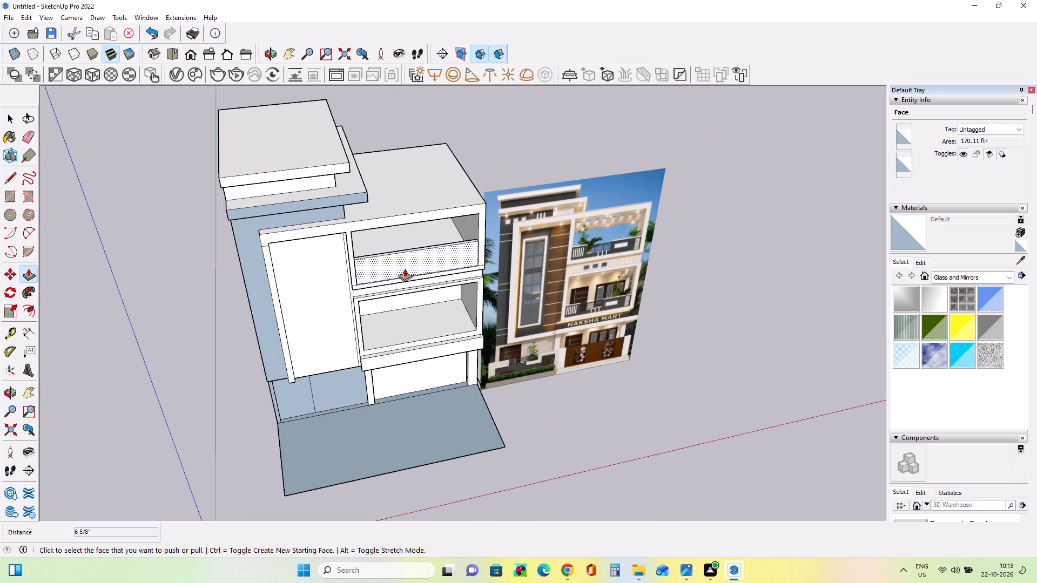
middle_drag(430, 275, 442, 167)
scroll(400, 263, up, 6)
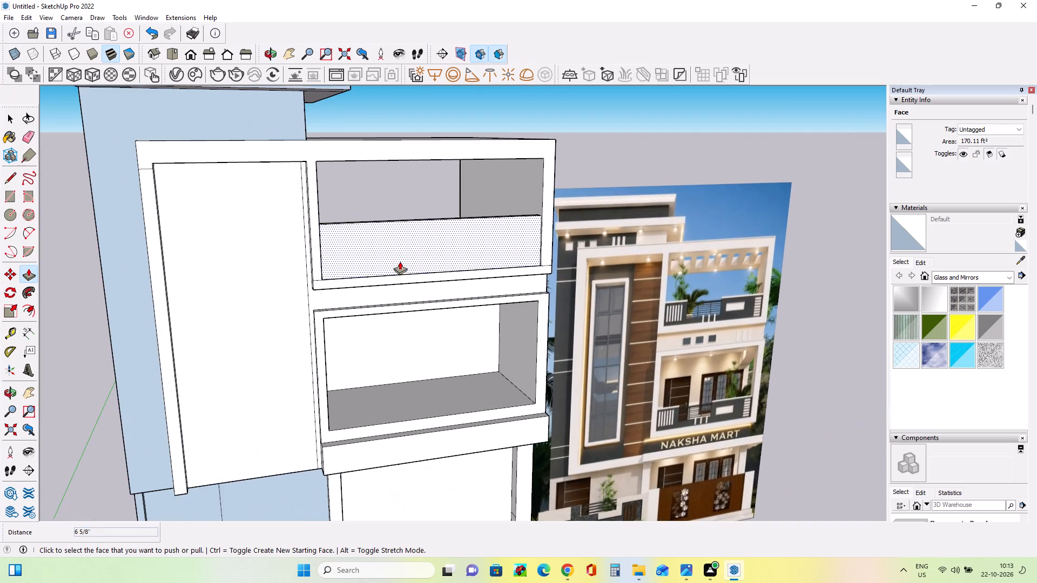
middle_drag(408, 266, 378, 262)
middle_drag(302, 253, 305, 266)
scroll(312, 252, up, 2)
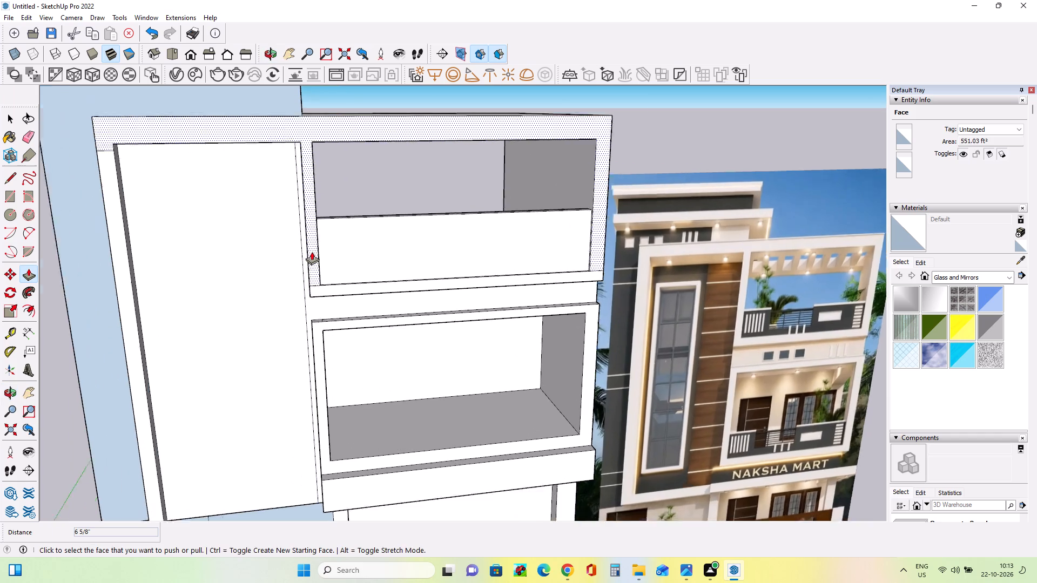
scroll(312, 252, up, 1)
middle_drag(320, 266, 328, 282)
middle_drag(437, 262, 389, 256)
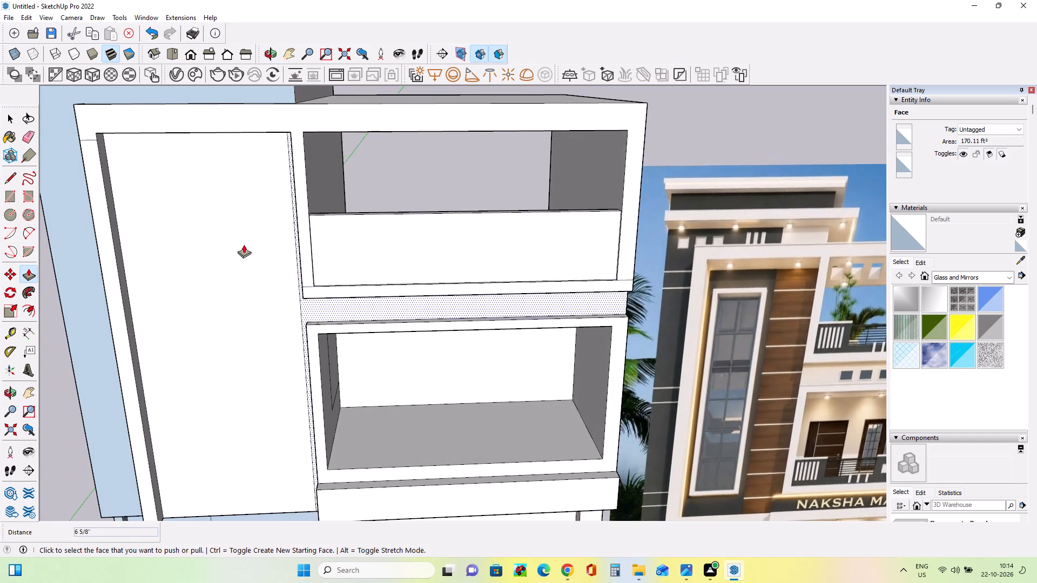
scroll(244, 245, down, 8)
middle_drag(407, 245, 428, 277)
scroll(323, 274, up, 7)
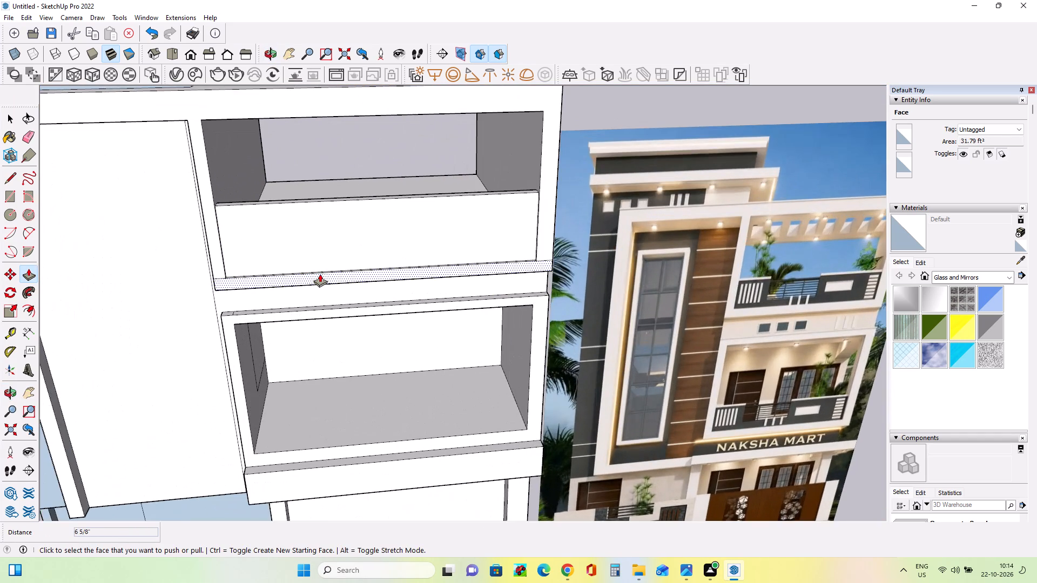
middle_drag(312, 278, 349, 266)
scroll(297, 253, up, 1)
middle_drag(297, 253, 302, 263)
middle_drag(245, 250, 225, 245)
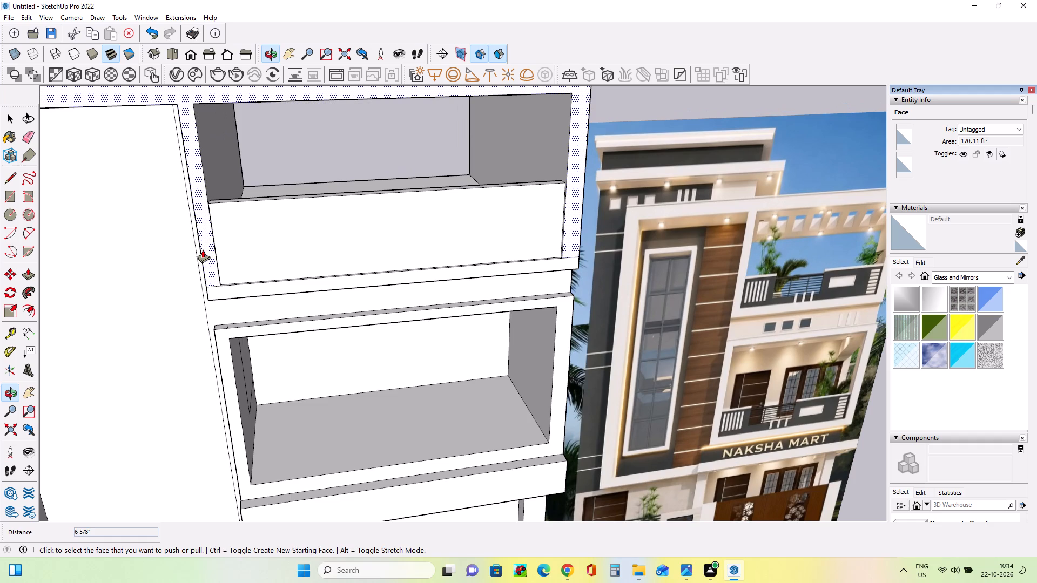
middle_click(214, 263)
Examine the upper balcony's parapet, railing and slot details in the facade reference image.
scroll(716, 288, up, 3)
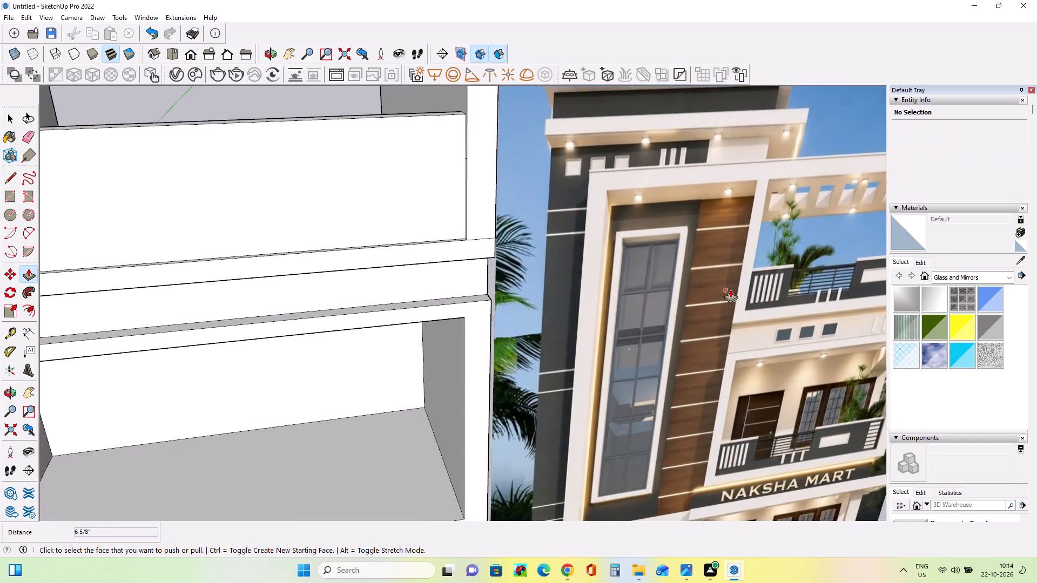
scroll(796, 308, up, 11)
scroll(670, 284, down, 4)
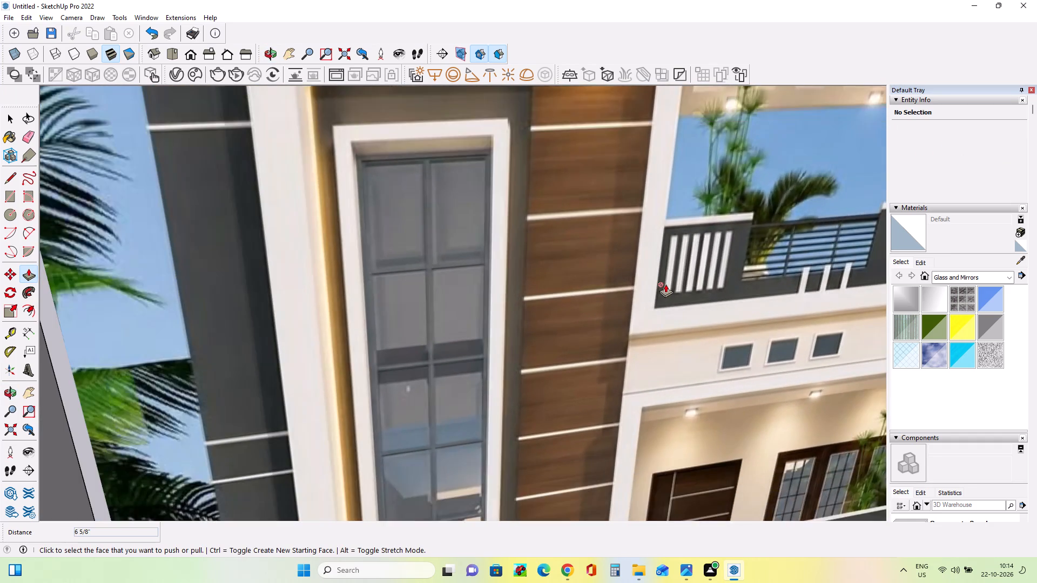
scroll(665, 284, down, 12)
scroll(776, 273, up, 4)
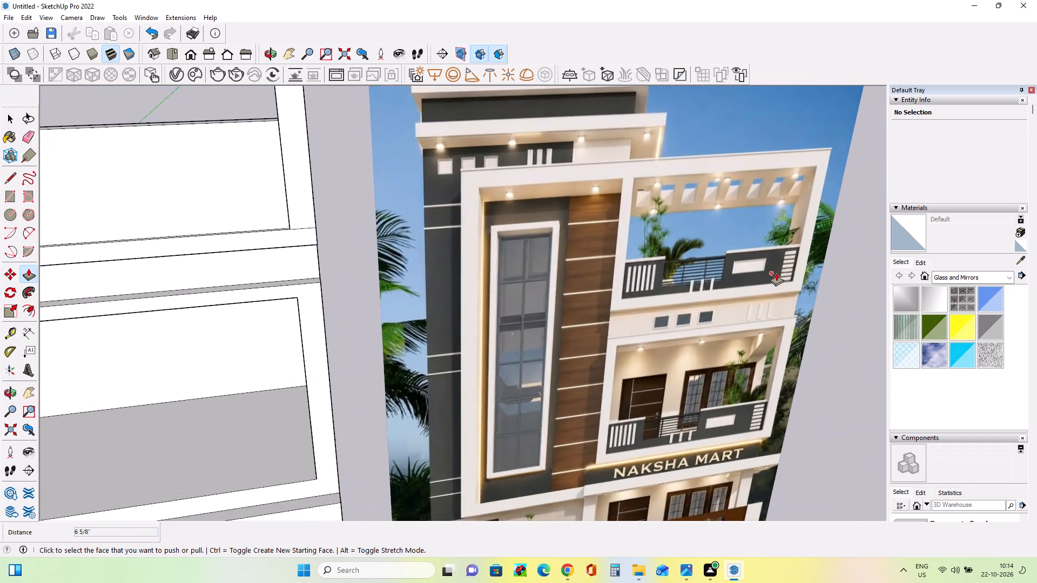
scroll(818, 265, up, 6)
scroll(814, 266, down, 1)
scroll(814, 265, up, 9)
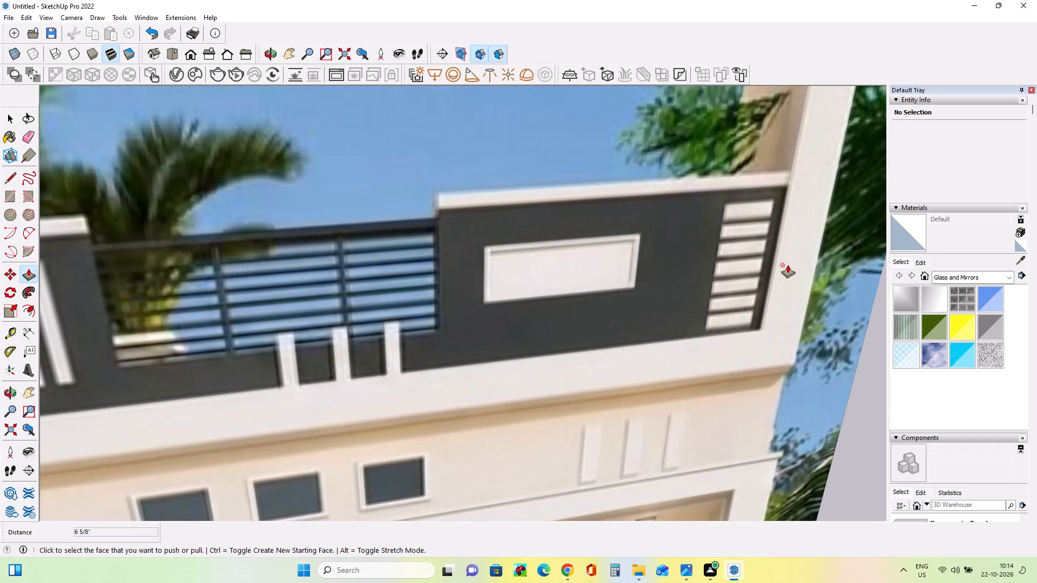
scroll(787, 265, down, 8)
scroll(718, 264, down, 4)
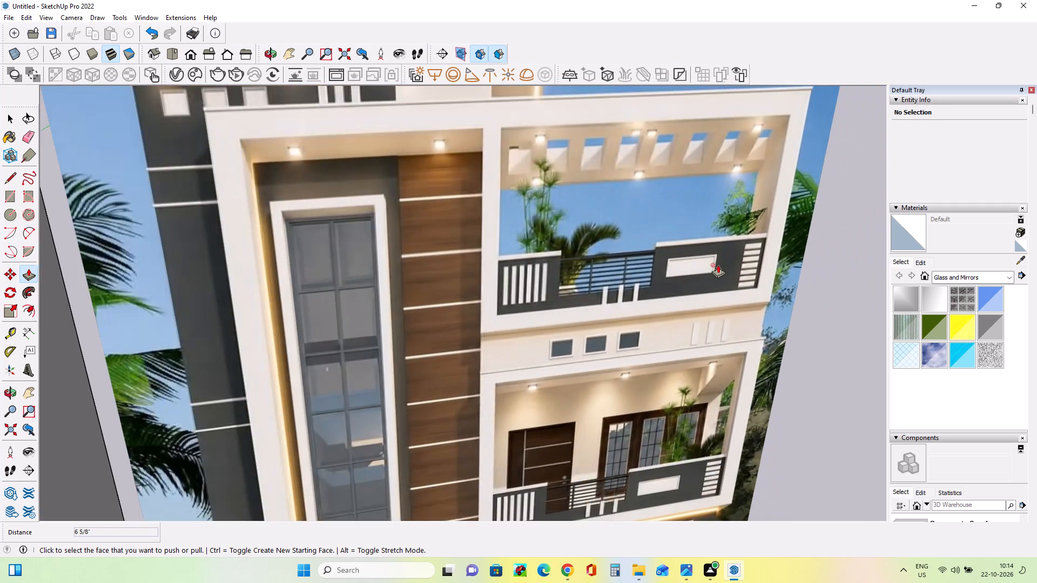
scroll(718, 265, down, 8)
scroll(644, 293, up, 4)
scroll(647, 292, down, 4)
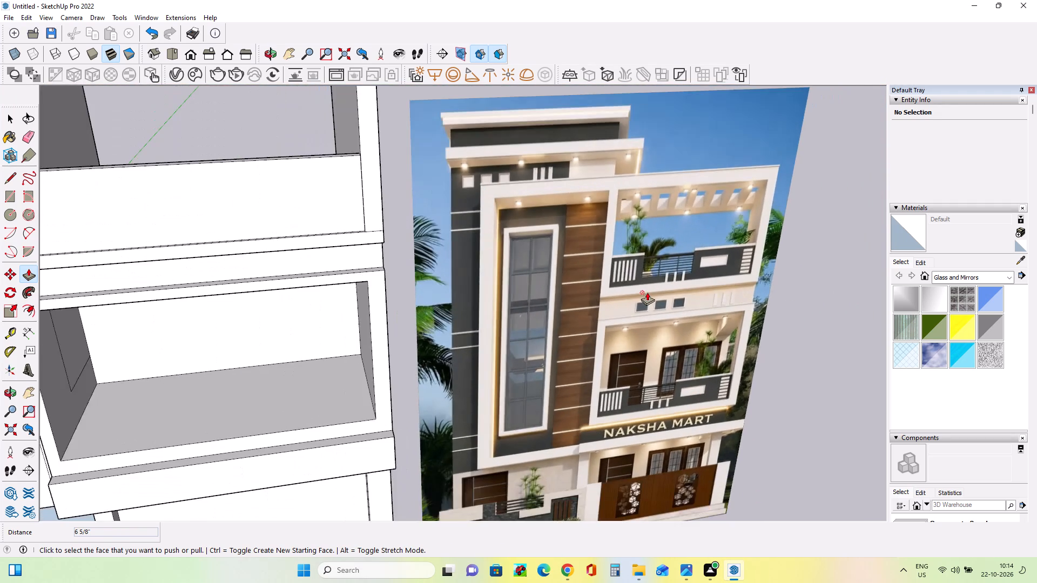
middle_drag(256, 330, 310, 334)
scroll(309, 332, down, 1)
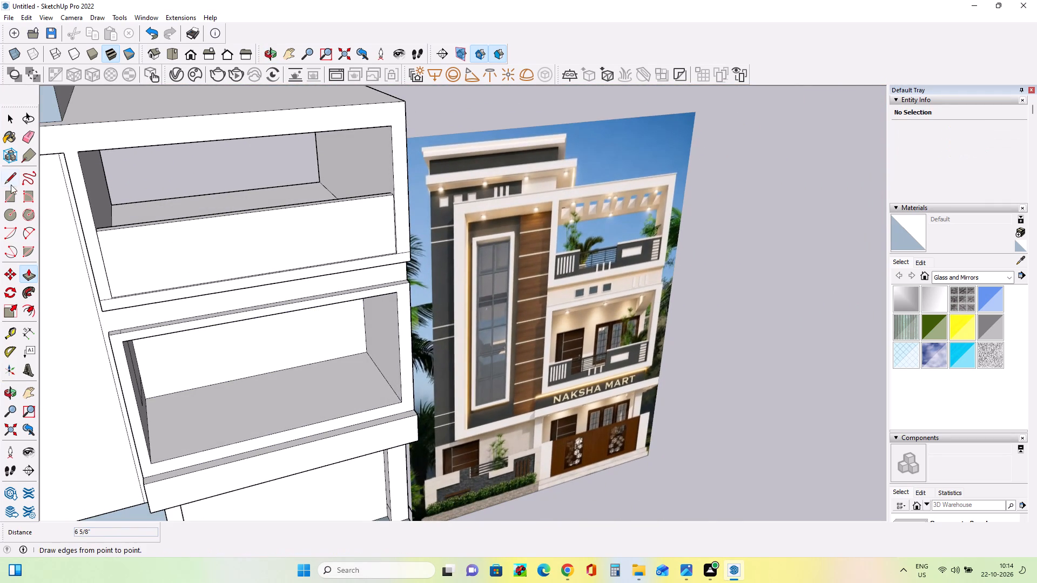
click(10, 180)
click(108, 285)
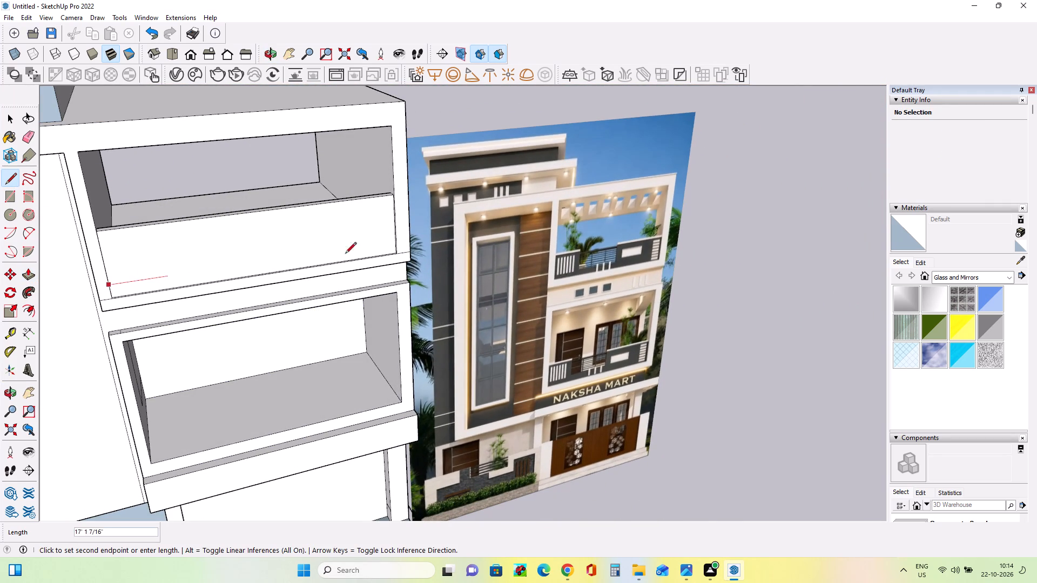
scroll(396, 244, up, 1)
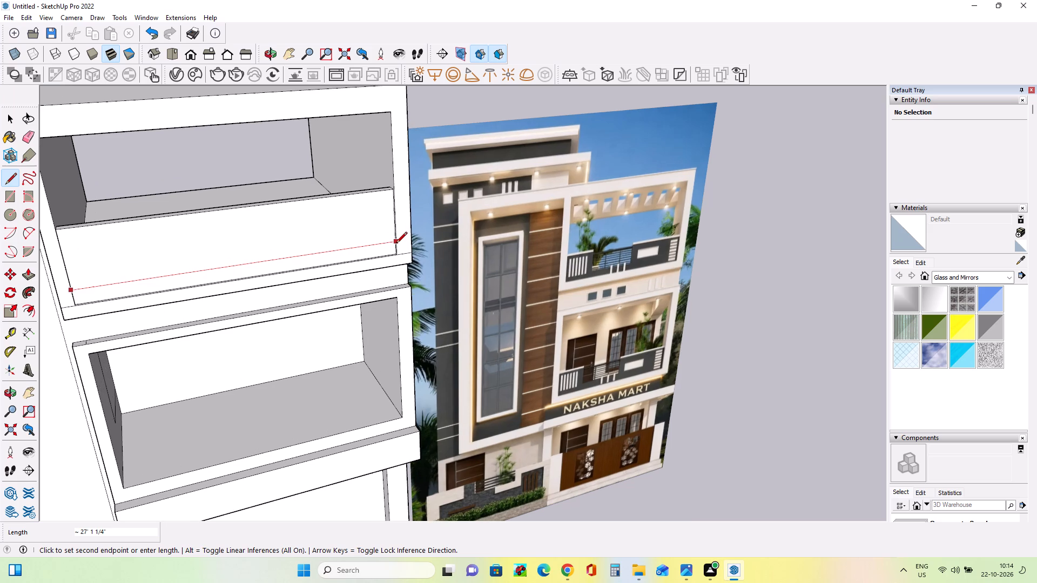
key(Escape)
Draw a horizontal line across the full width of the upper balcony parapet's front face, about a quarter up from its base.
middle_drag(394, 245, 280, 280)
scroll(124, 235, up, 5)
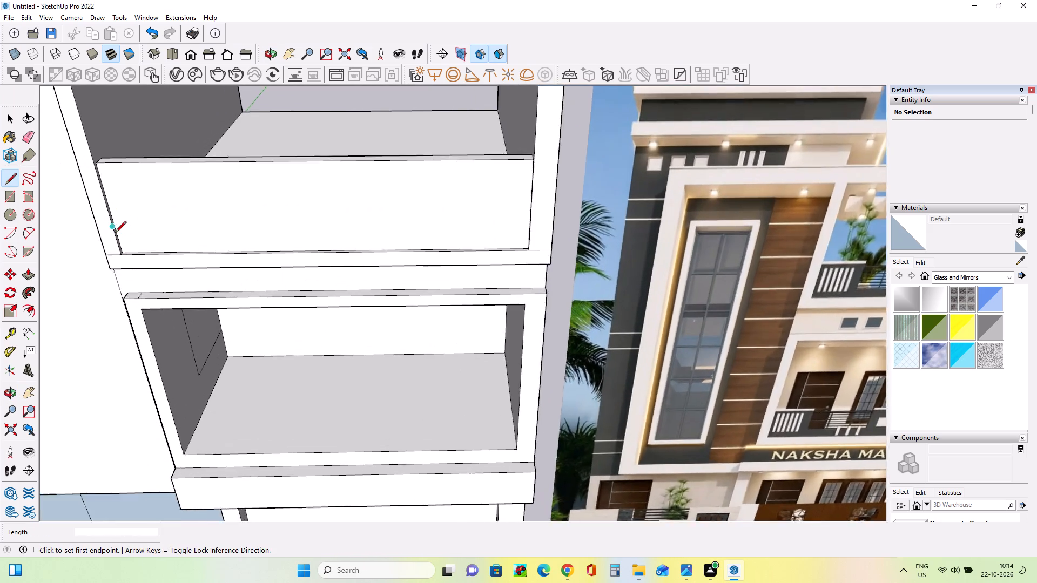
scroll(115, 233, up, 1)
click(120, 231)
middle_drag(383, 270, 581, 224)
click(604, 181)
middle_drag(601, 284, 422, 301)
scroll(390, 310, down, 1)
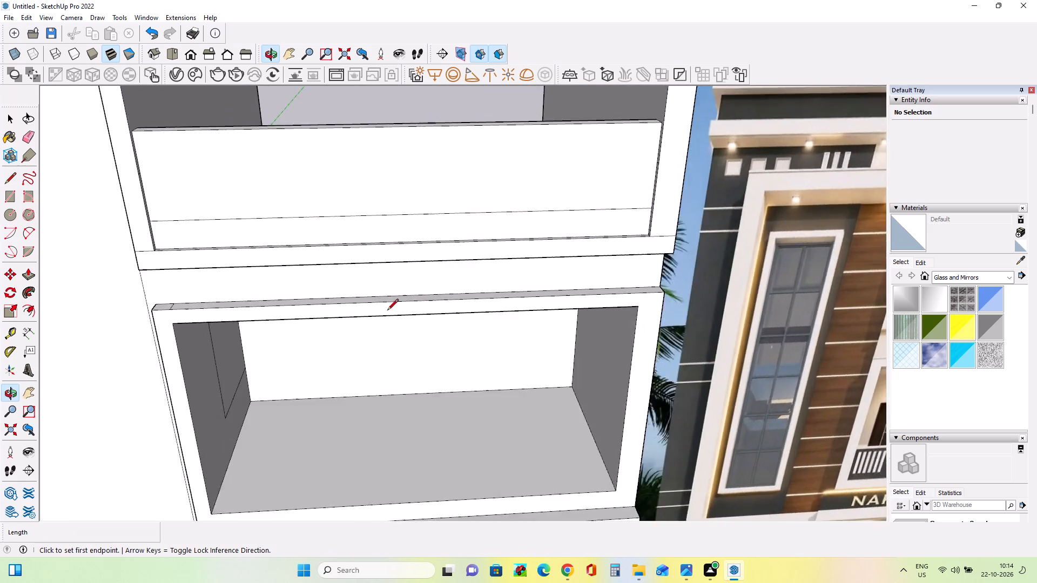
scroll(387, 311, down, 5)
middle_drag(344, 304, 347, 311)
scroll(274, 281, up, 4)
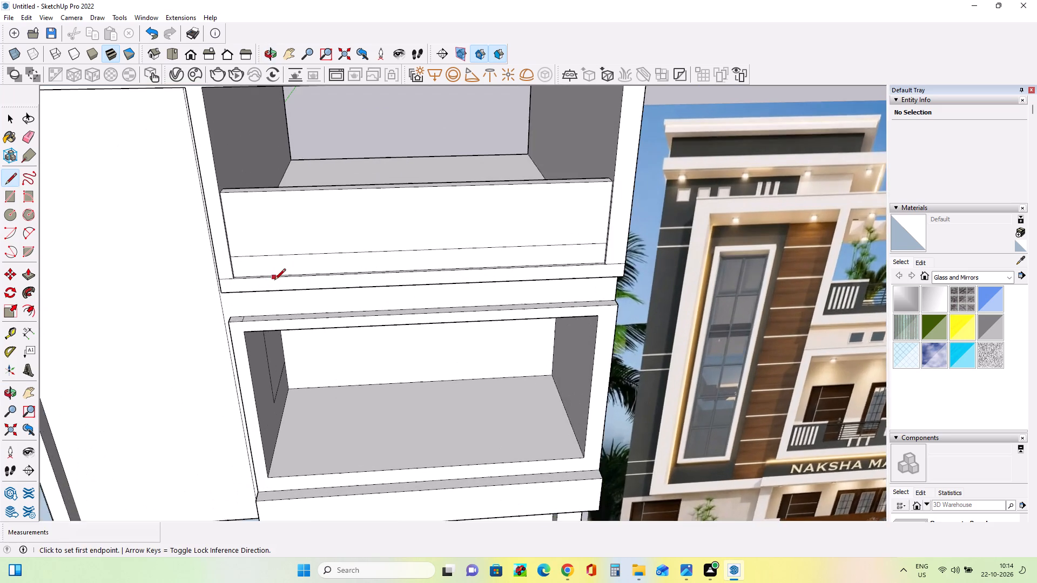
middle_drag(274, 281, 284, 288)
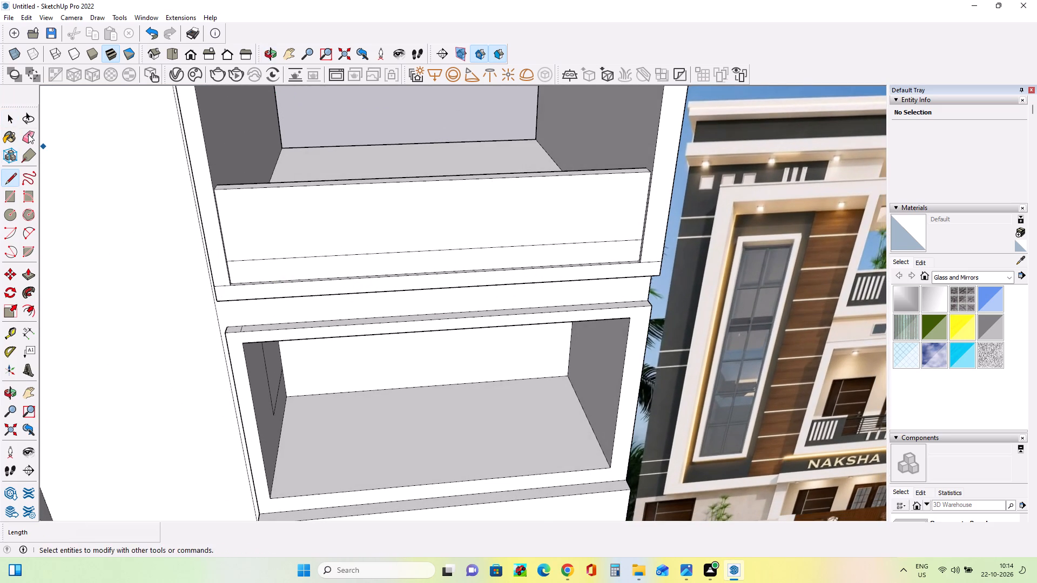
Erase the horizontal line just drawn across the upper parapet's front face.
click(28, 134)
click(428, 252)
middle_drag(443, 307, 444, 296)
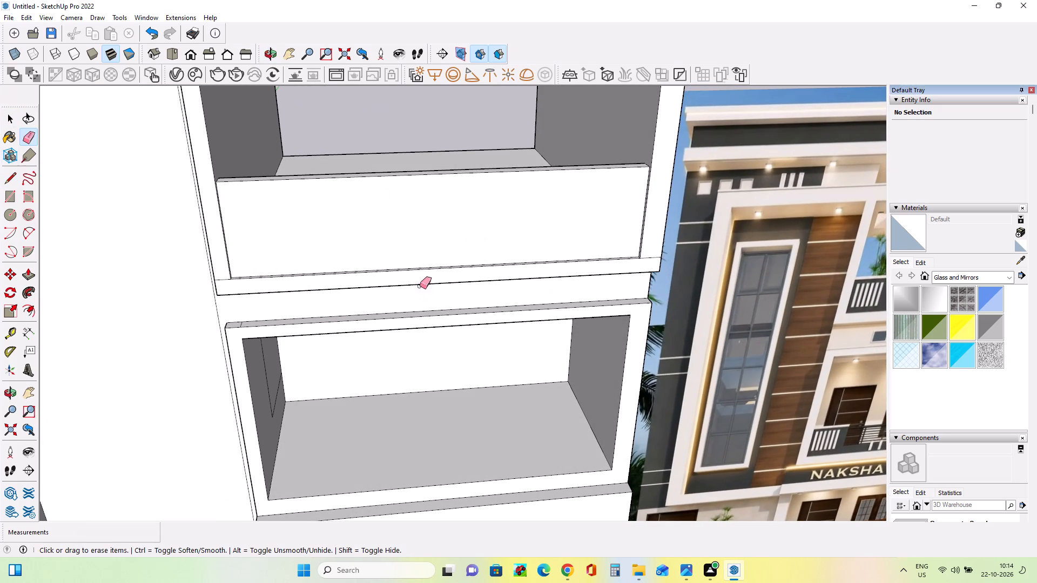
Draw a horizontal line about 27' 1 1/4" long across the upper parapet's front face, close above its bottom edge.
click(15, 175)
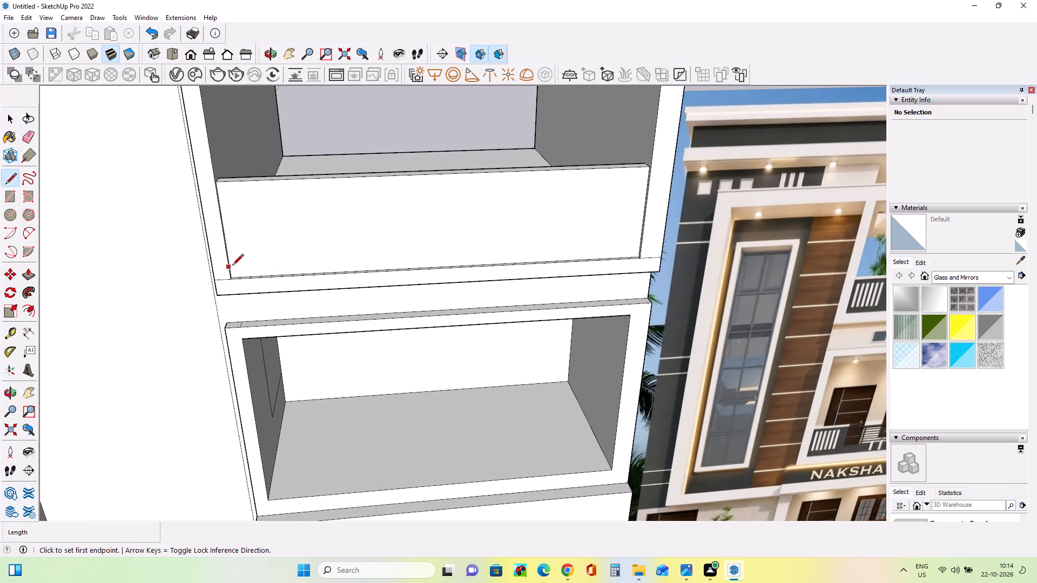
scroll(232, 266, up, 6)
middle_drag(262, 264, 231, 275)
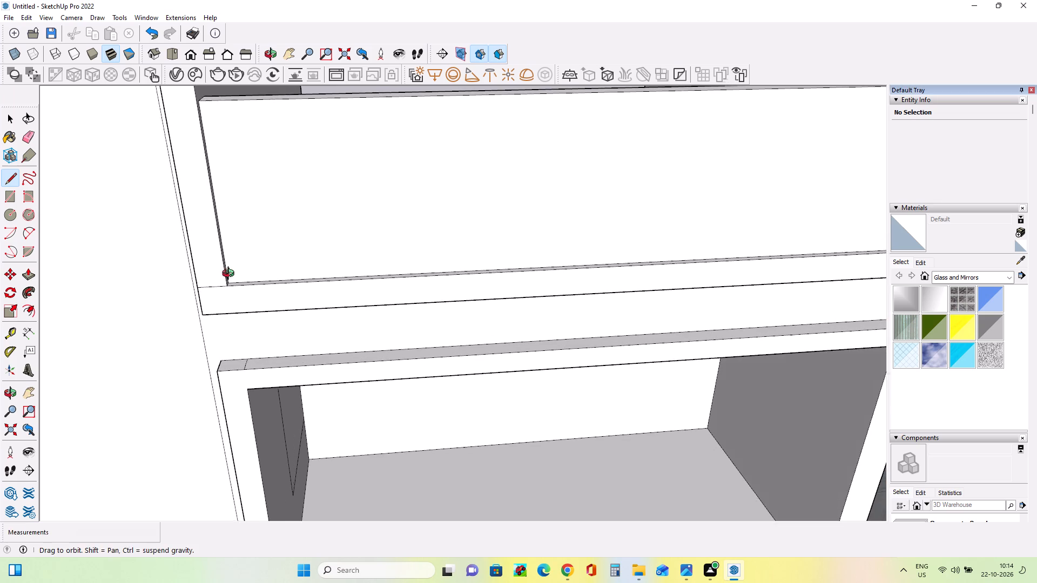
middle_drag(231, 275, 185, 283)
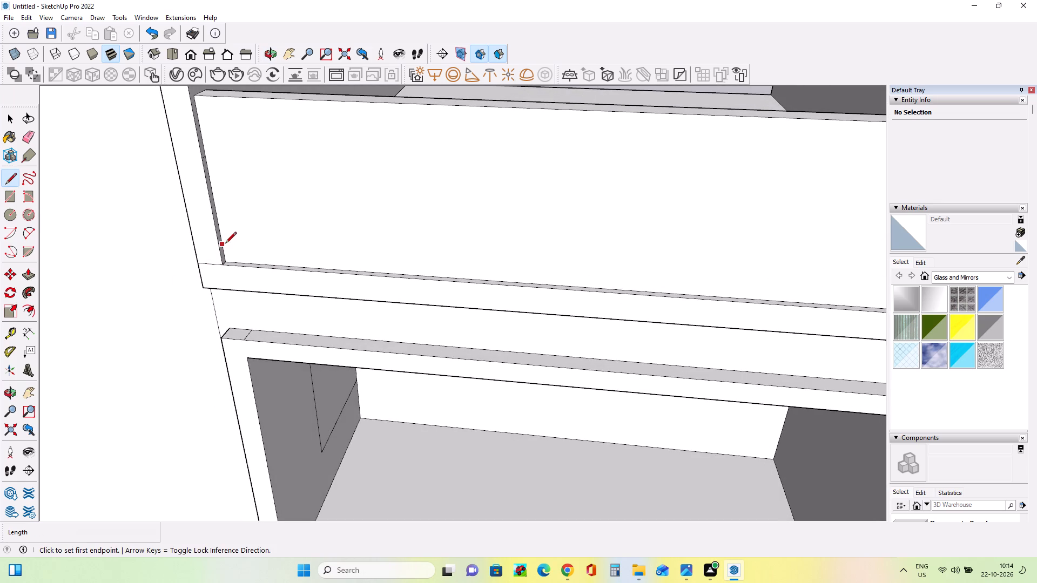
click(225, 244)
middle_drag(326, 336, 508, 303)
scroll(554, 223, down, 2)
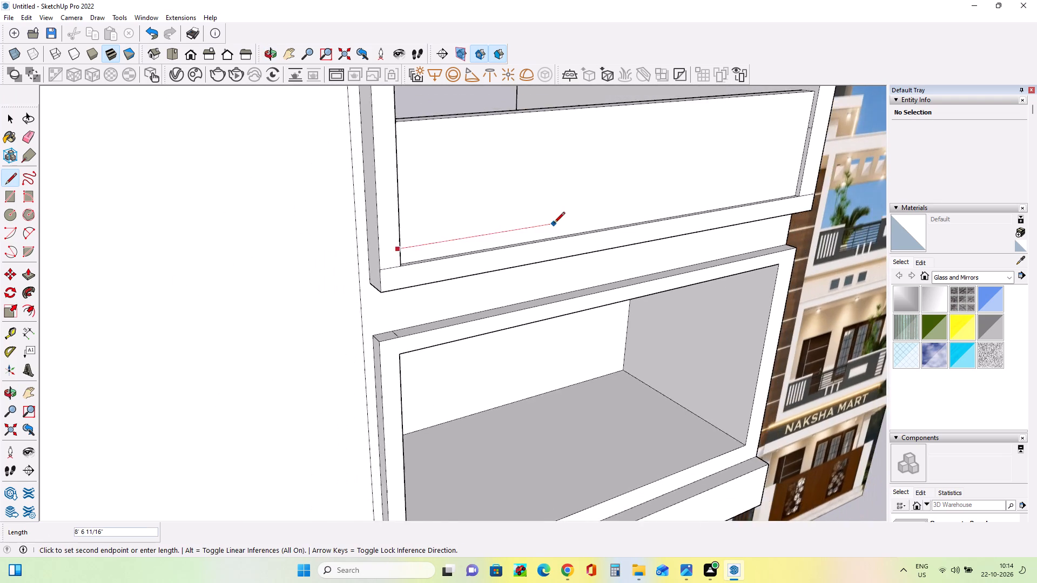
scroll(554, 224, down, 5)
scroll(736, 188, up, 5)
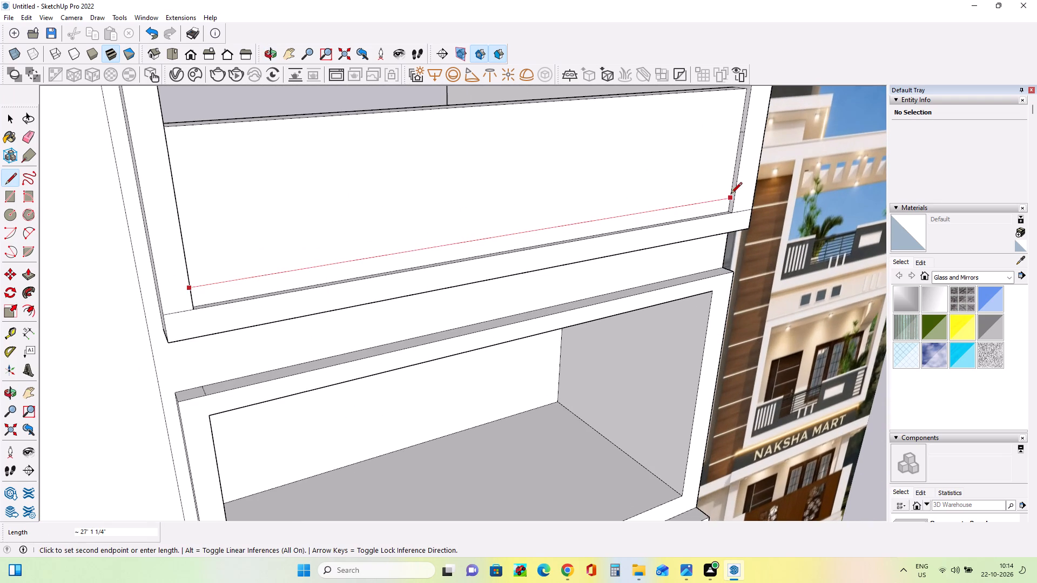
click(731, 194)
middle_drag(546, 297, 451, 278)
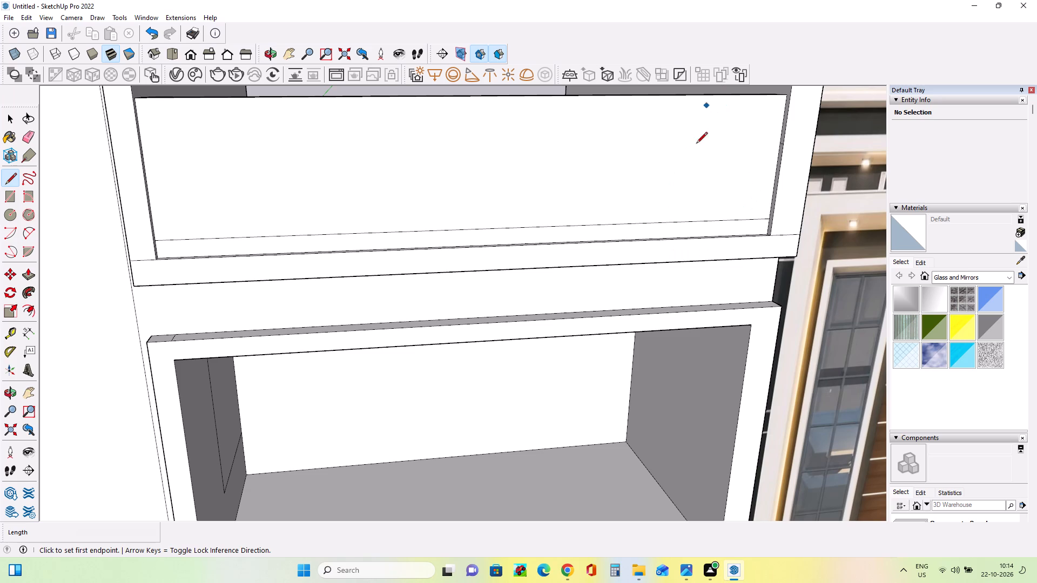
Draw a rectangle about 8' 5 13/16" by 5' 6 1/2" from the line's left end up to the parapet's top edge.
middle_drag(495, 200, 483, 232)
scroll(489, 225, down, 4)
scroll(413, 226, down, 8)
middle_drag(616, 213, 630, 167)
scroll(433, 213, up, 3)
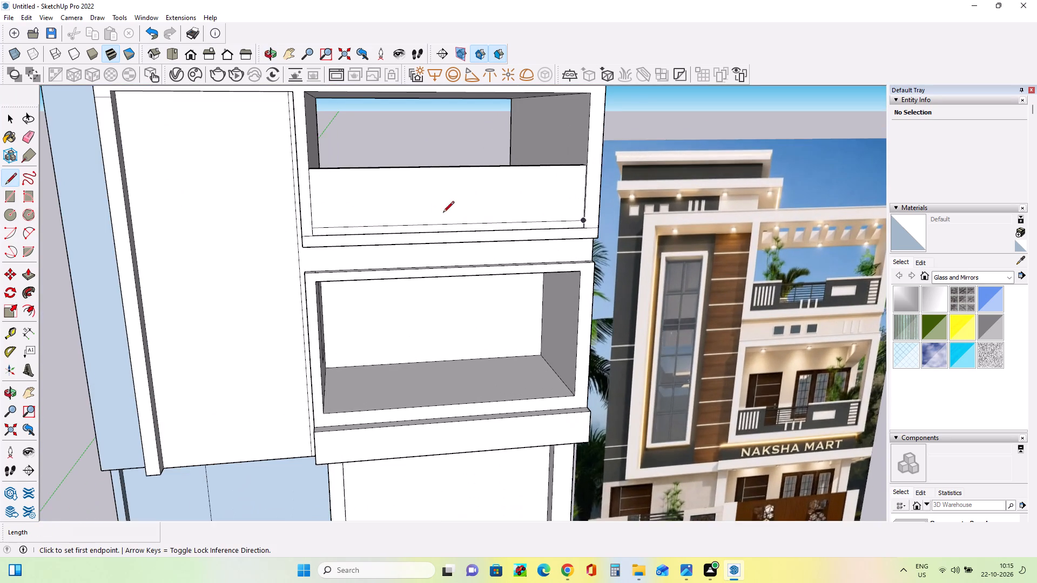
scroll(560, 111, up, 1)
drag(0, 186, 13, 214)
click(11, 196)
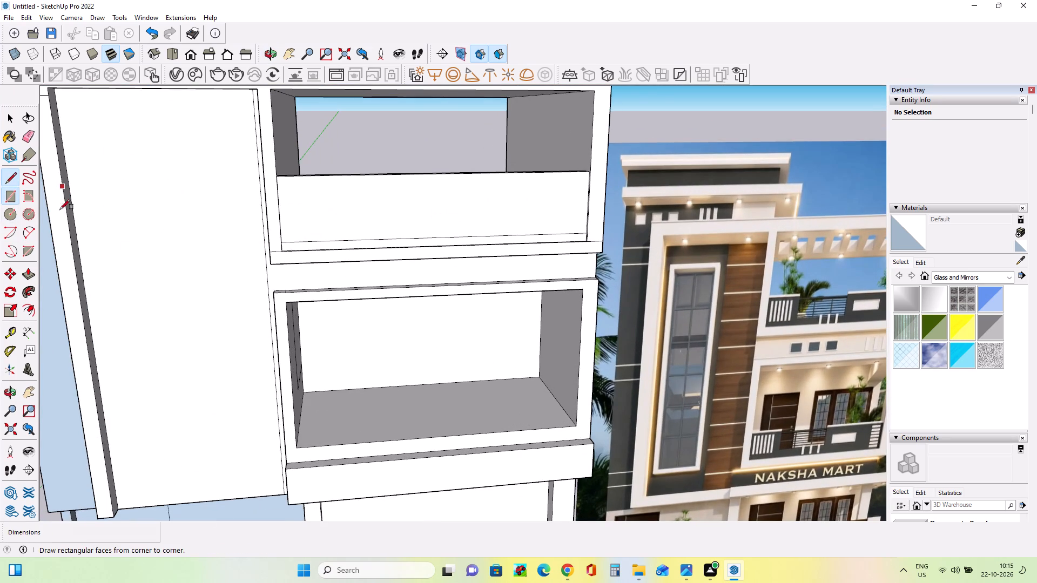
middle_drag(210, 268, 212, 284)
scroll(366, 263, up, 4)
scroll(300, 265, down, 4)
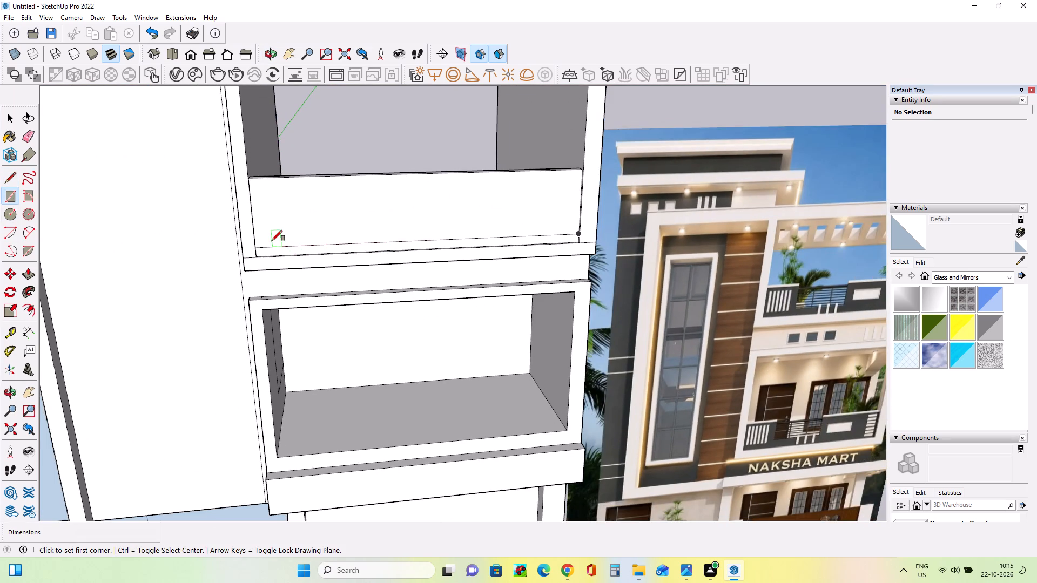
middle_drag(306, 248, 182, 287)
scroll(261, 227, up, 11)
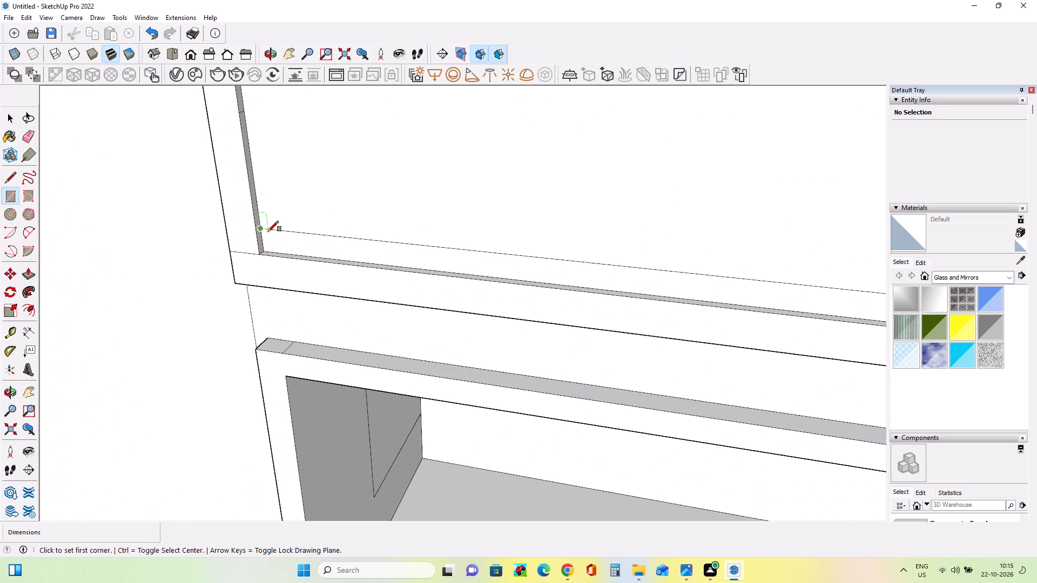
click(264, 227)
scroll(341, 188, down, 12)
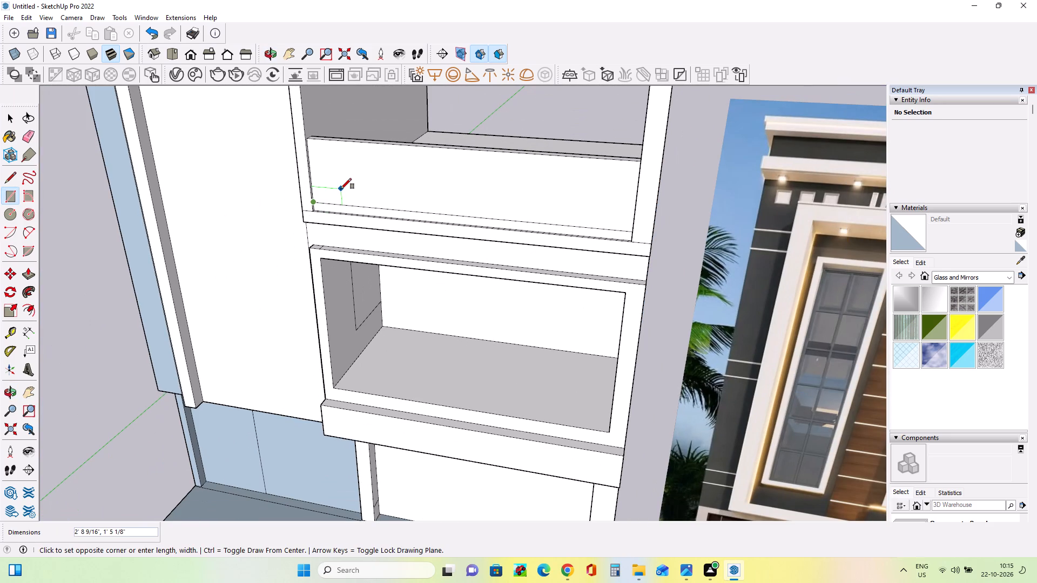
middle_drag(437, 236, 360, 245)
scroll(359, 243, down, 6)
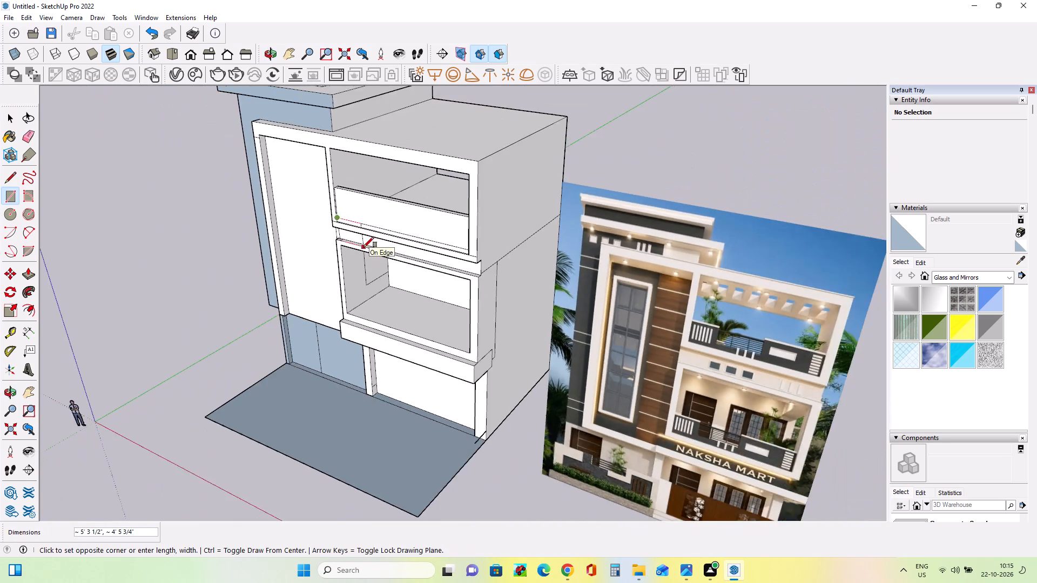
scroll(363, 247, down, 4)
middle_drag(383, 255, 500, 263)
scroll(363, 245, up, 1)
scroll(363, 245, down, 1)
scroll(363, 245, up, 7)
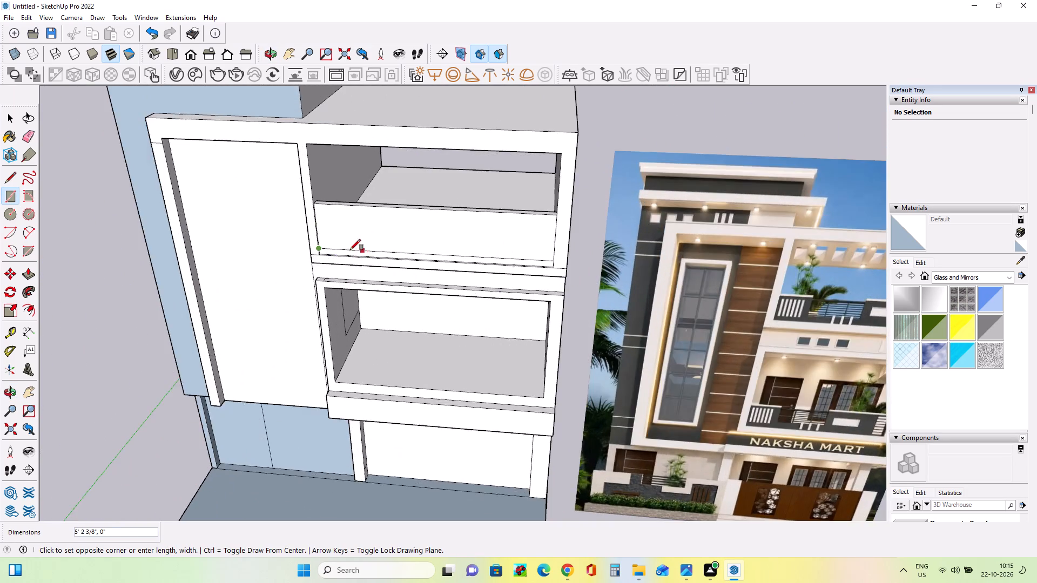
scroll(350, 250, up, 3)
scroll(292, 265, up, 2)
middle_drag(334, 245, 289, 260)
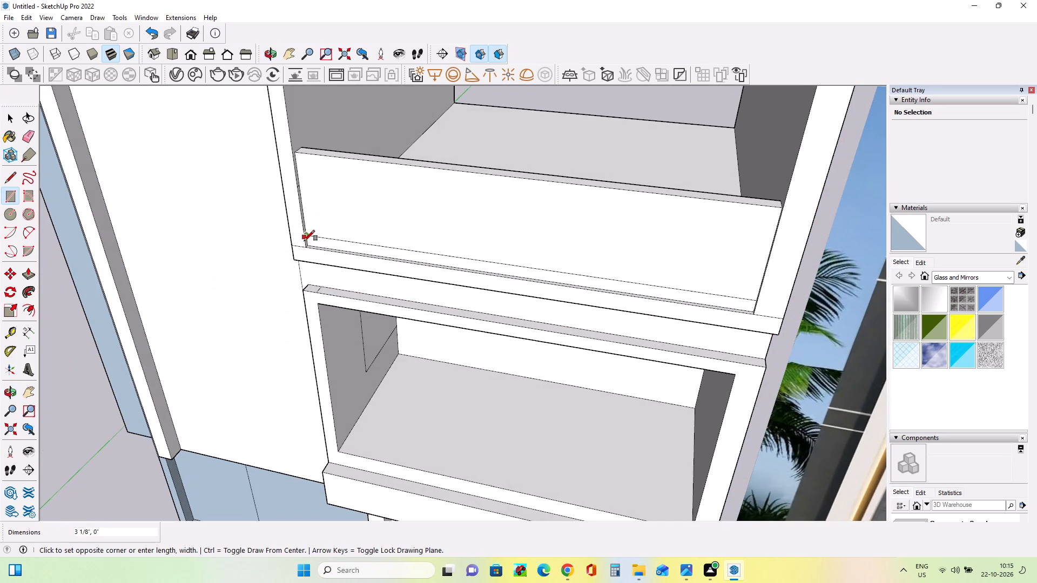
scroll(304, 241, up, 3)
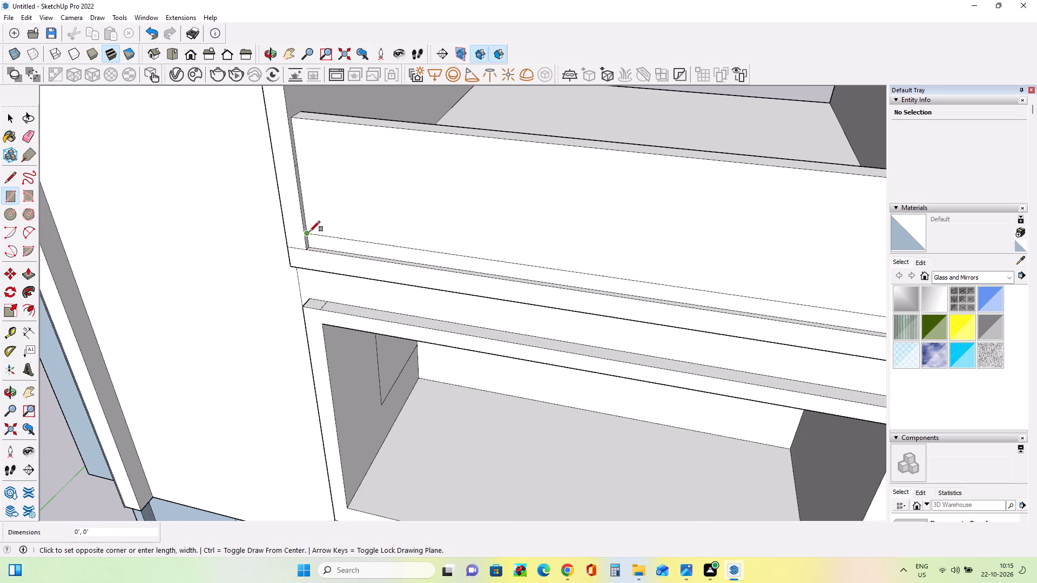
click(307, 236)
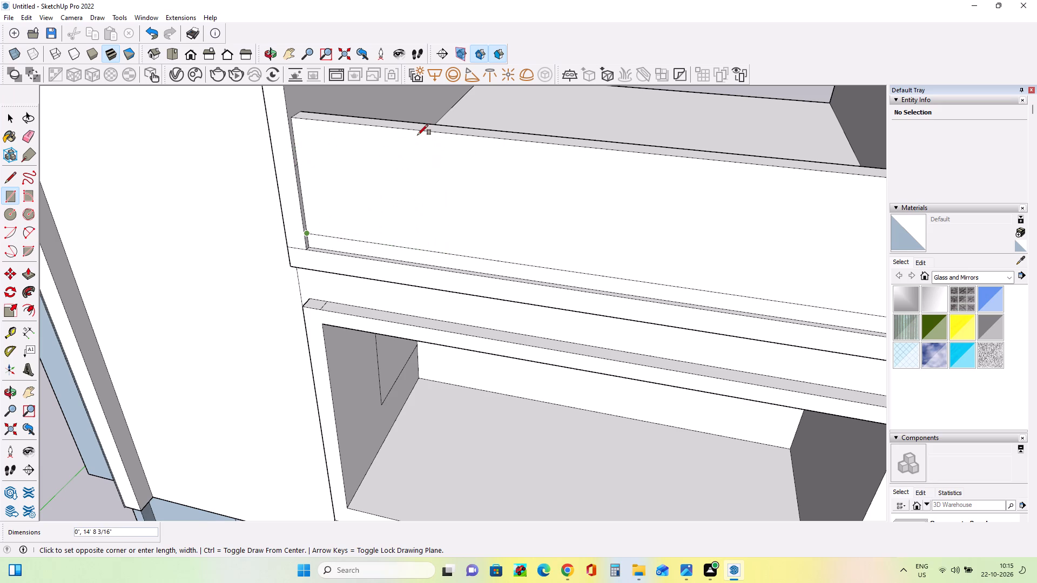
scroll(418, 135, down, 2)
scroll(418, 135, up, 1)
scroll(418, 135, down, 9)
scroll(421, 148, up, 1)
scroll(421, 148, down, 6)
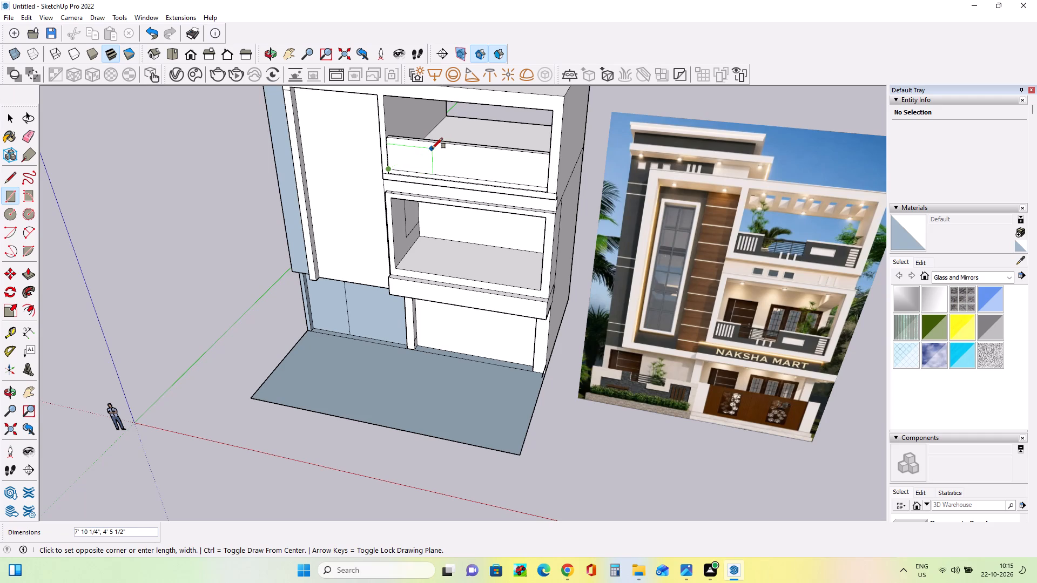
scroll(432, 148, up, 5)
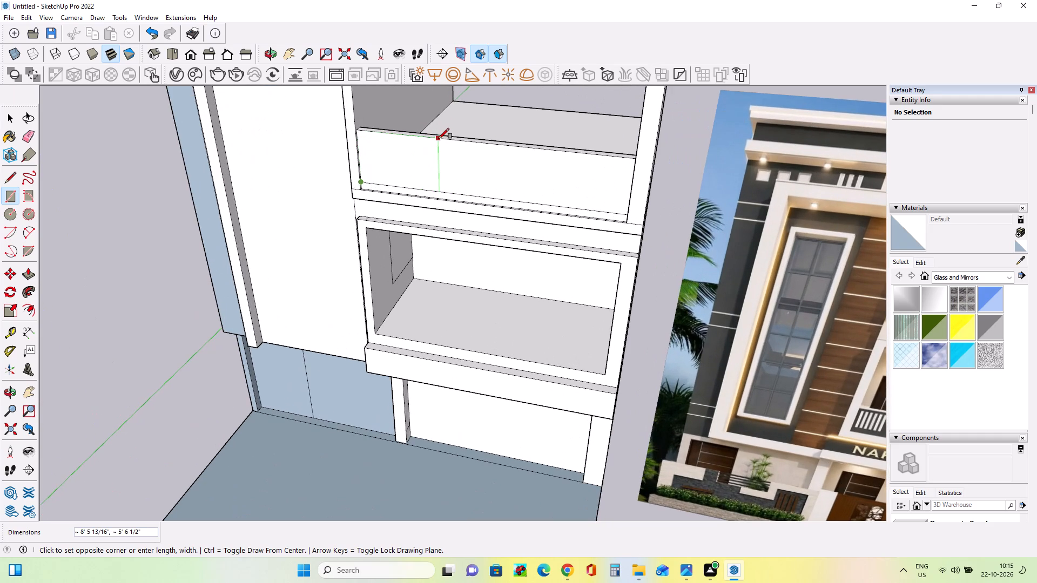
click(435, 138)
Draw a rectangle about 11' wide and 5' 6 1/2" high from the line's right end up to the parapet's top edge.
scroll(384, 194, down, 7)
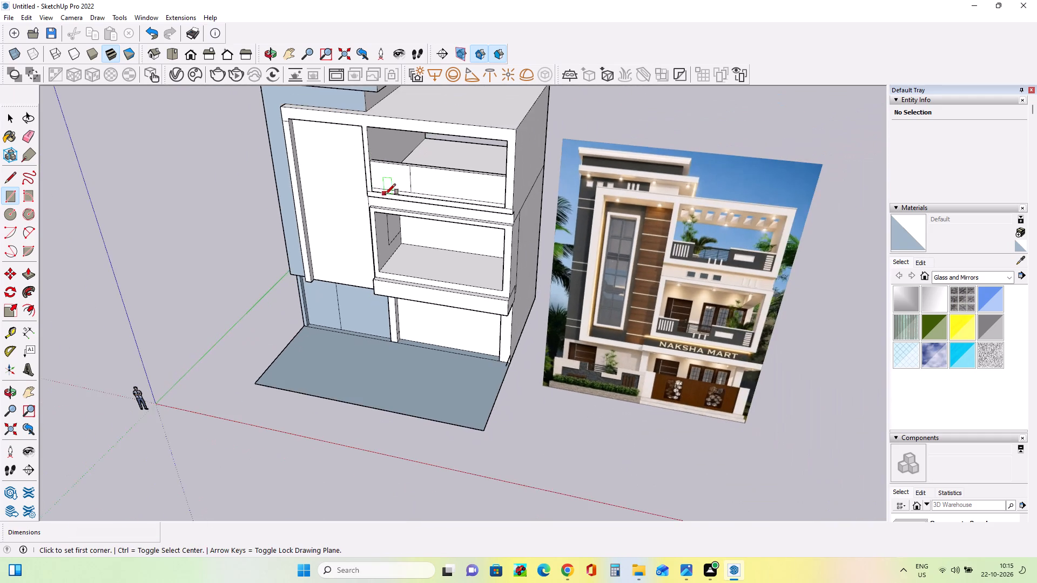
middle_drag(386, 195, 426, 191)
scroll(454, 161, up, 7)
middle_drag(425, 202, 421, 175)
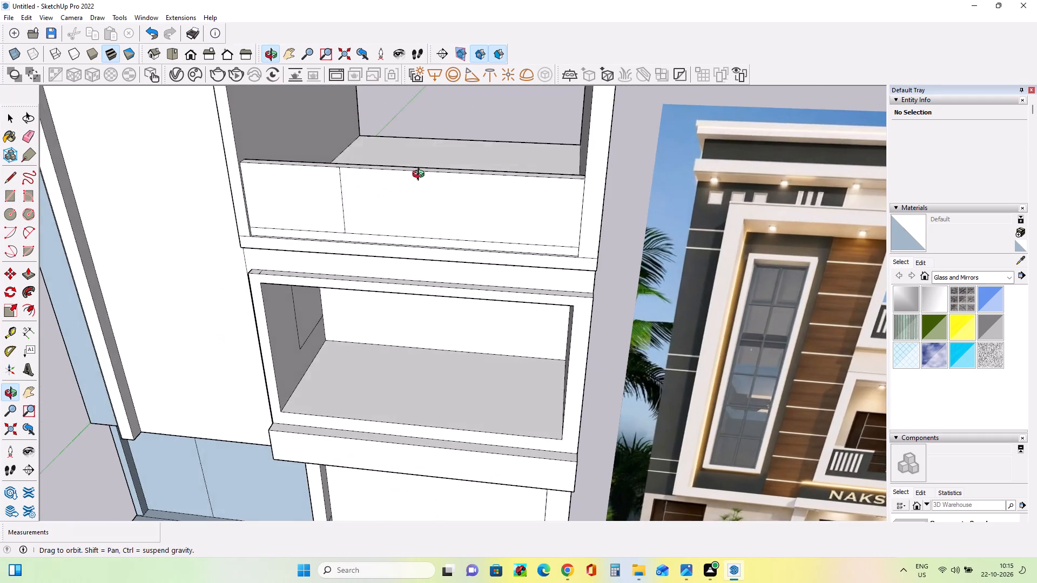
middle_drag(421, 175, 409, 176)
scroll(408, 177, down, 7)
middle_drag(538, 221, 539, 229)
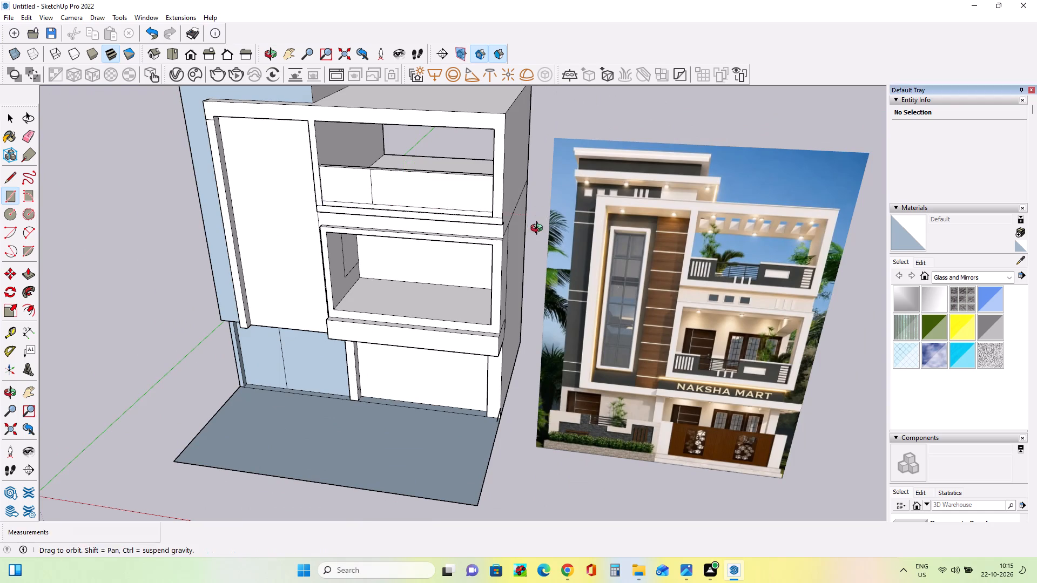
middle_drag(539, 229, 542, 237)
scroll(542, 237, down, 1)
scroll(488, 257, up, 3)
middle_drag(490, 257, 582, 251)
scroll(582, 251, up, 1)
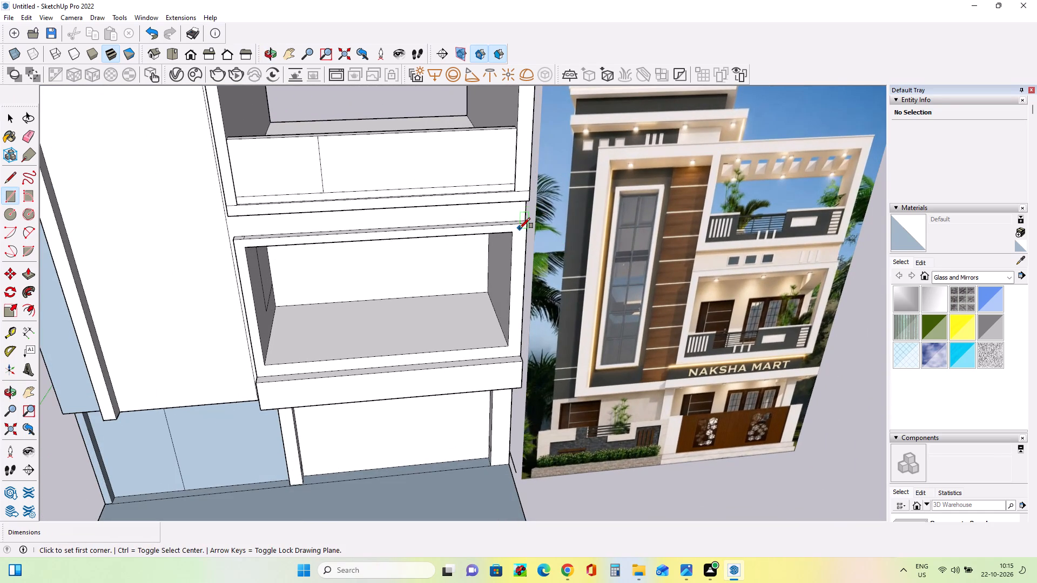
middle_drag(528, 270, 562, 279)
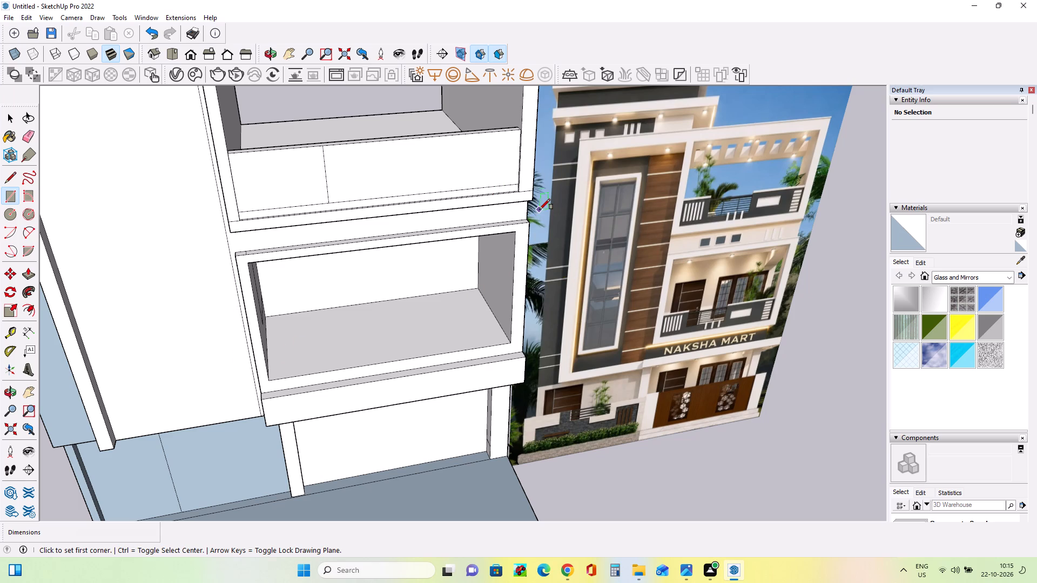
middle_drag(448, 226, 558, 230)
scroll(481, 146, up, 4)
scroll(495, 173, down, 1)
scroll(495, 173, up, 1)
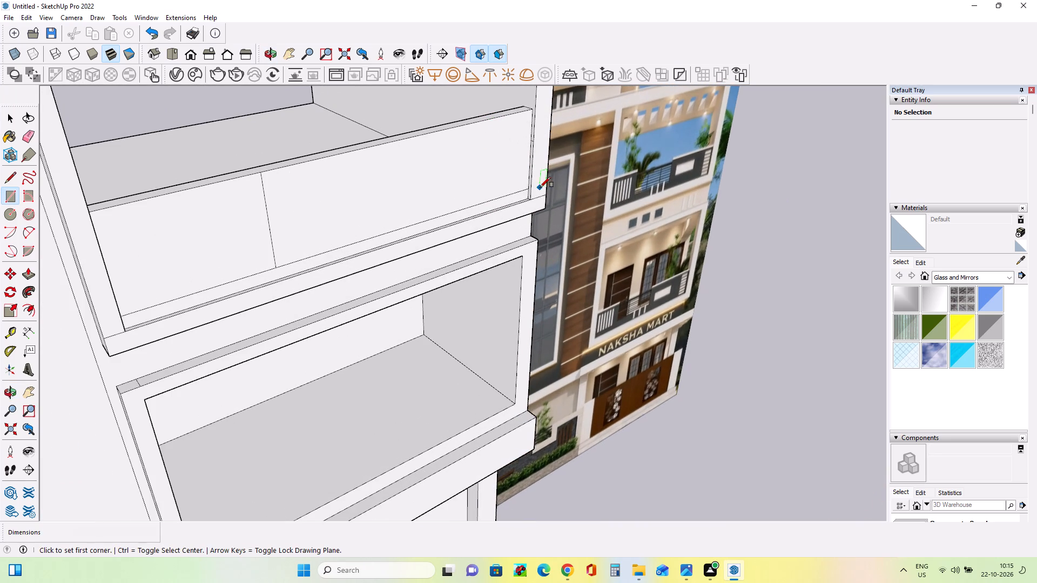
click(527, 187)
click(381, 147)
middle_drag(410, 311, 318, 285)
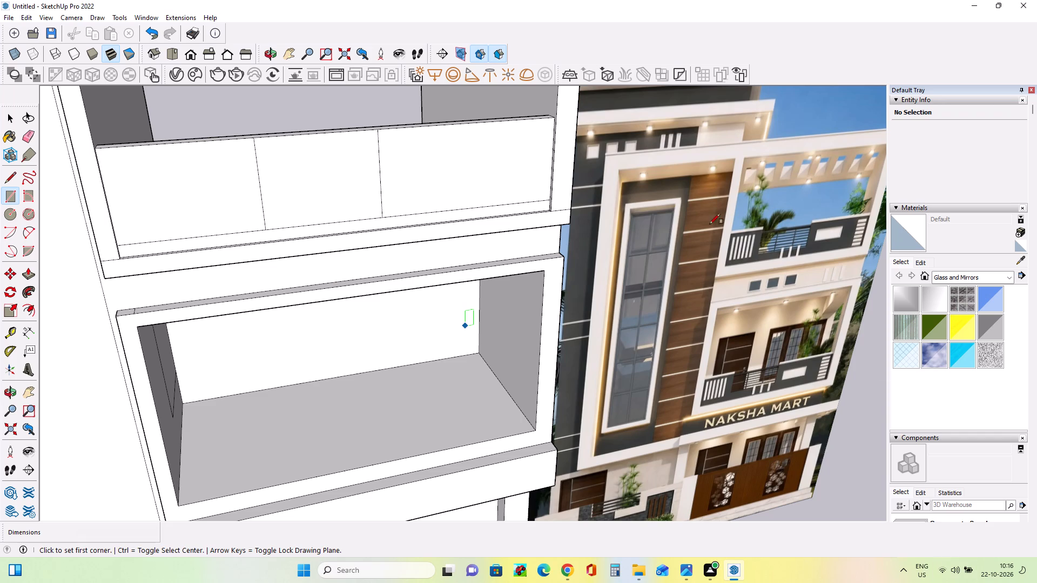
middle_drag(466, 264, 490, 266)
scroll(330, 155, up, 3)
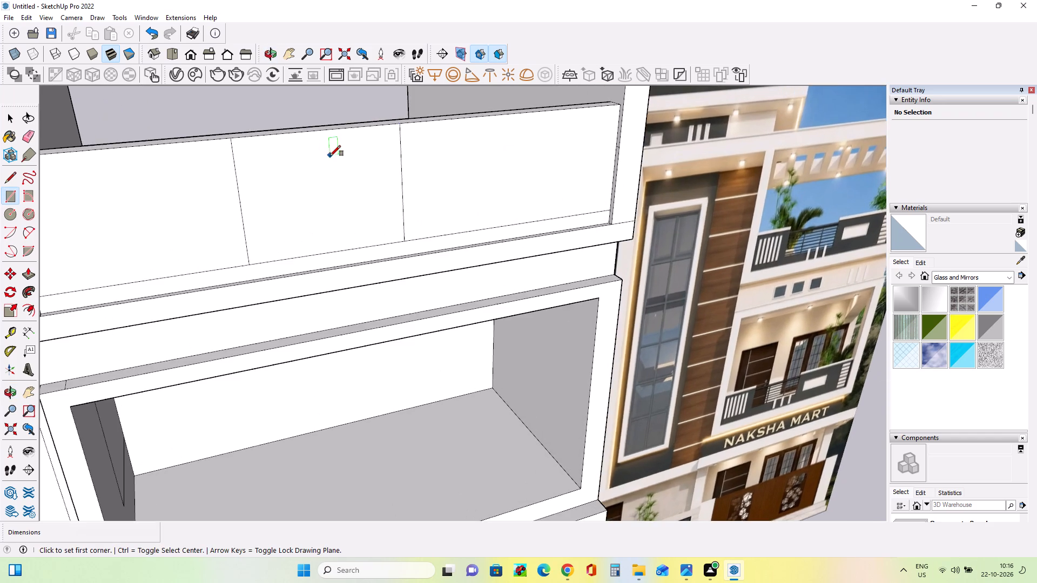
Examine the upper balcony's parapet panels and railing in the reference facade image and compare them with the model.
middle_drag(345, 184, 354, 180)
scroll(354, 180, down, 11)
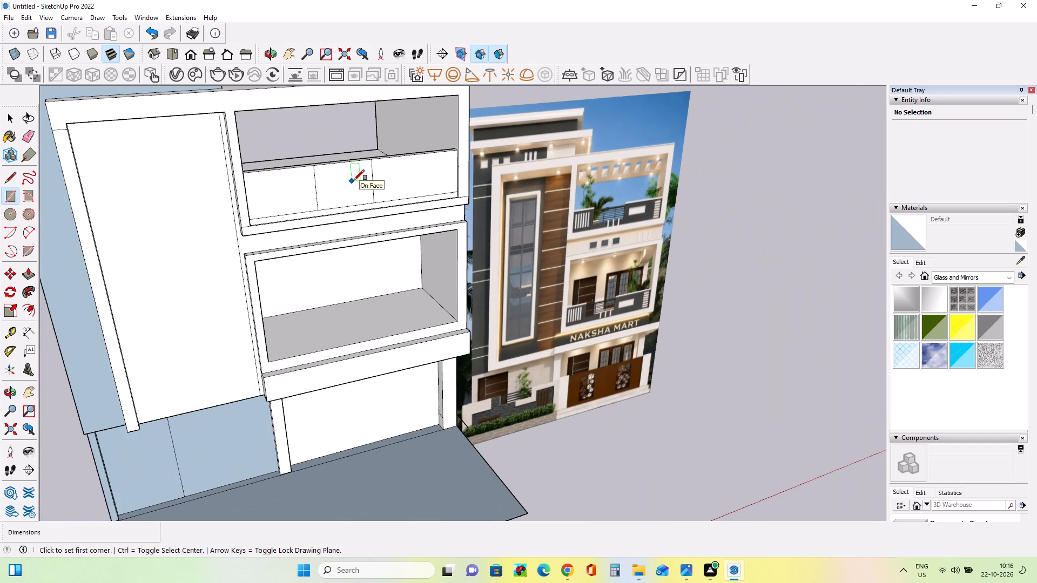
middle_drag(510, 263, 415, 278)
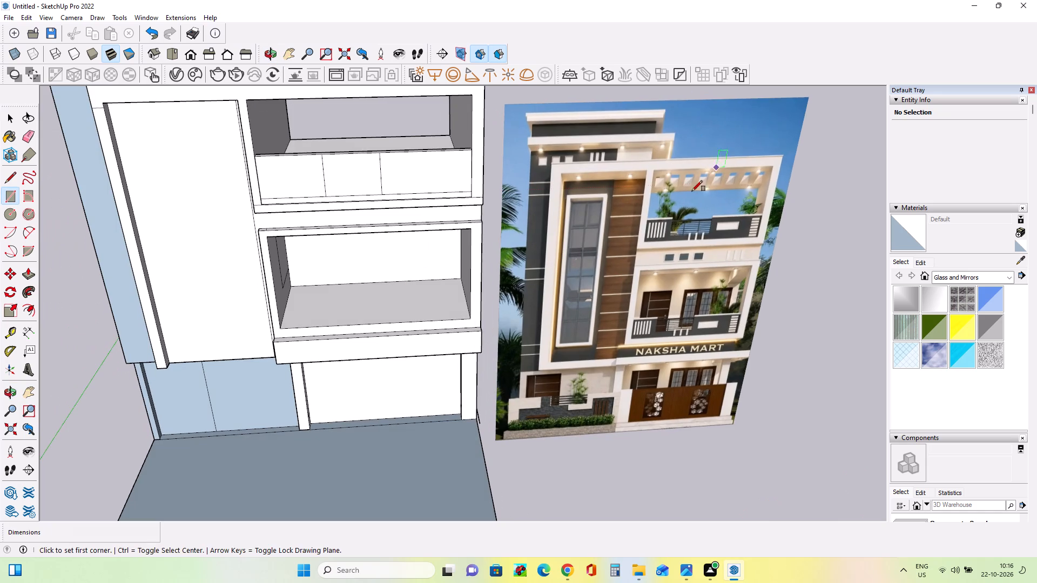
scroll(693, 215, up, 14)
scroll(704, 238, down, 1)
scroll(704, 238, up, 2)
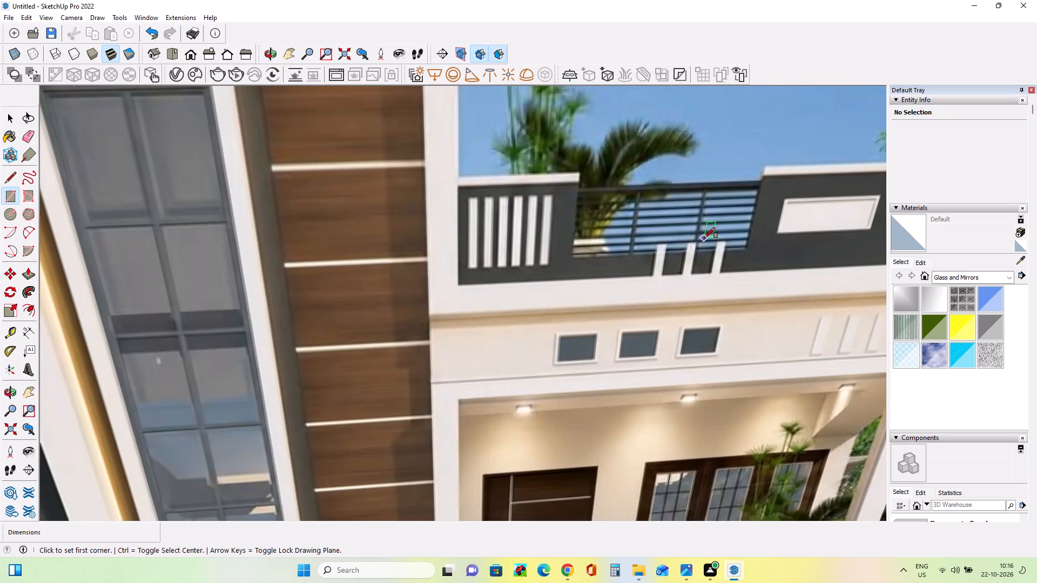
scroll(704, 238, down, 17)
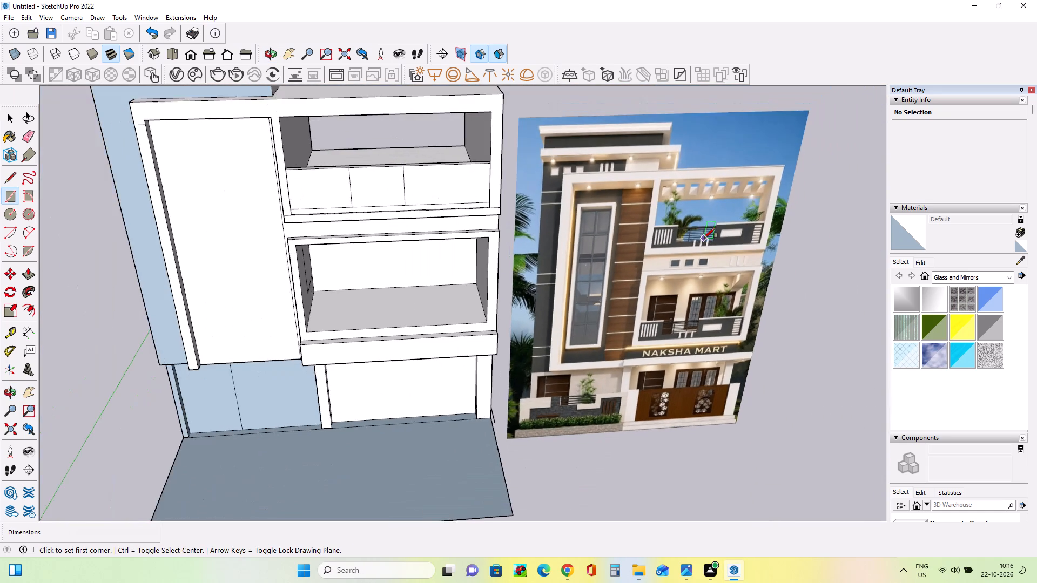
middle_drag(704, 238, 716, 246)
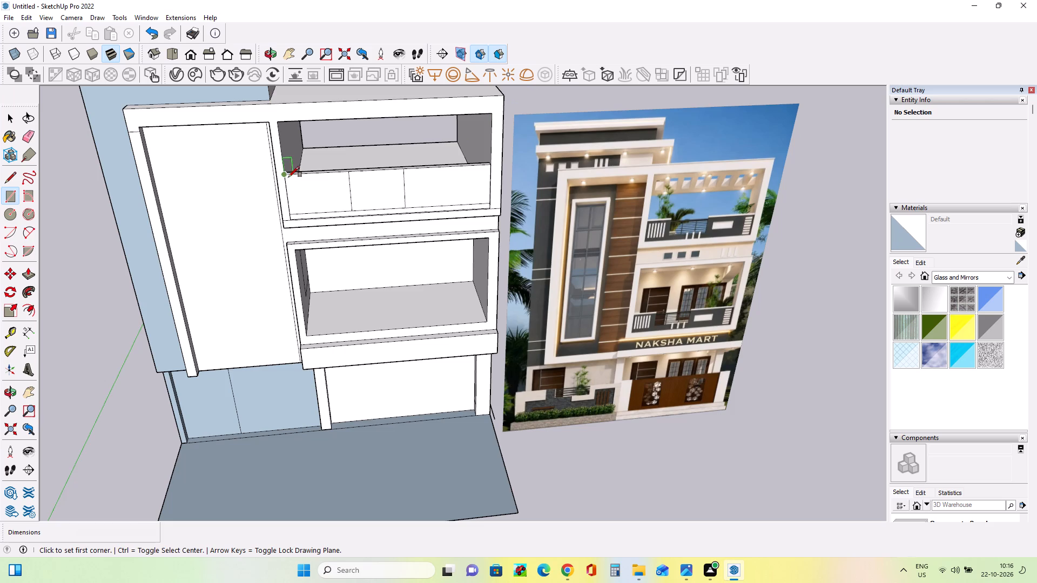
Mark two cross lines over the upper parapet's top face, continuing the middle section's two vertical dividing lines to the back edge.
scroll(312, 201, up, 3)
middle_drag(315, 205, 324, 208)
scroll(292, 185, up, 7)
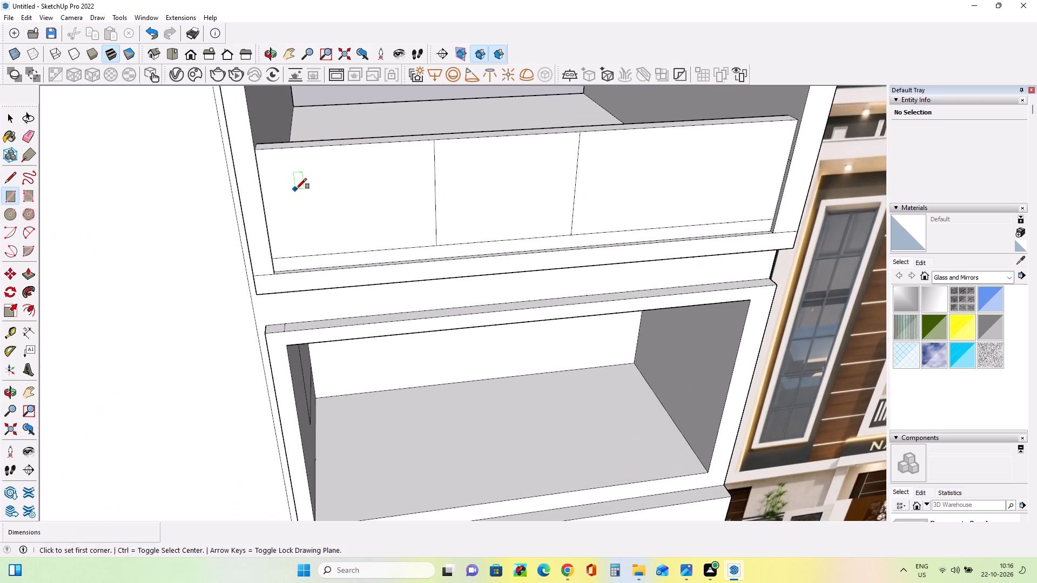
scroll(298, 190, down, 3)
middle_drag(400, 172, 409, 213)
scroll(413, 167, up, 6)
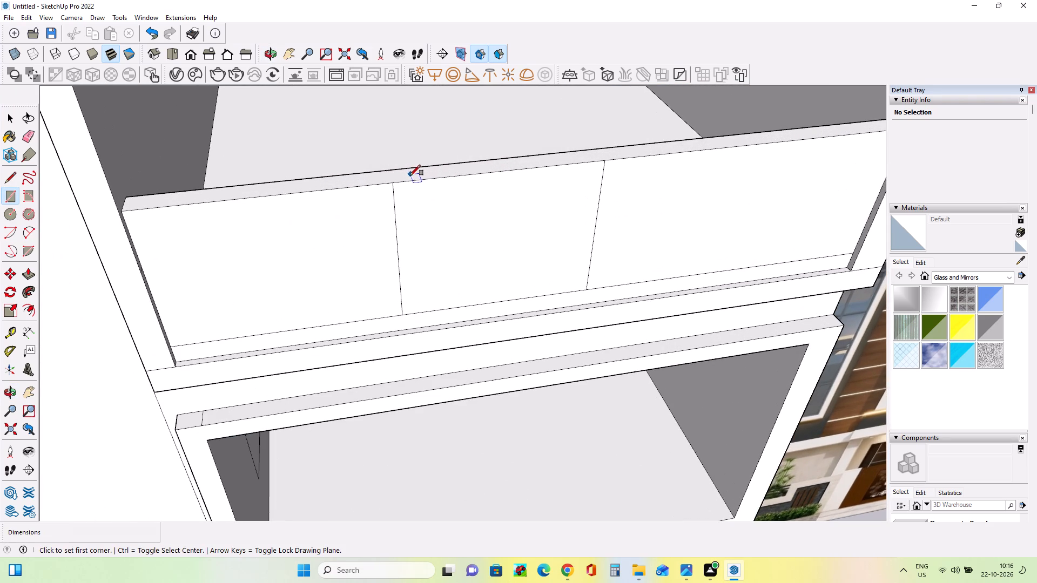
middle_drag(418, 185, 420, 191)
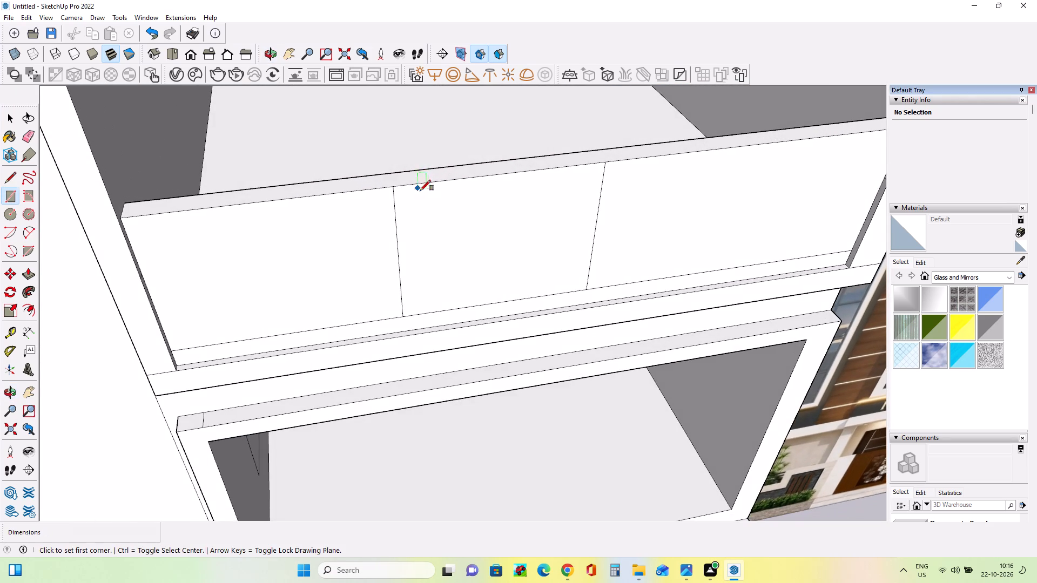
middle_drag(386, 191, 382, 175)
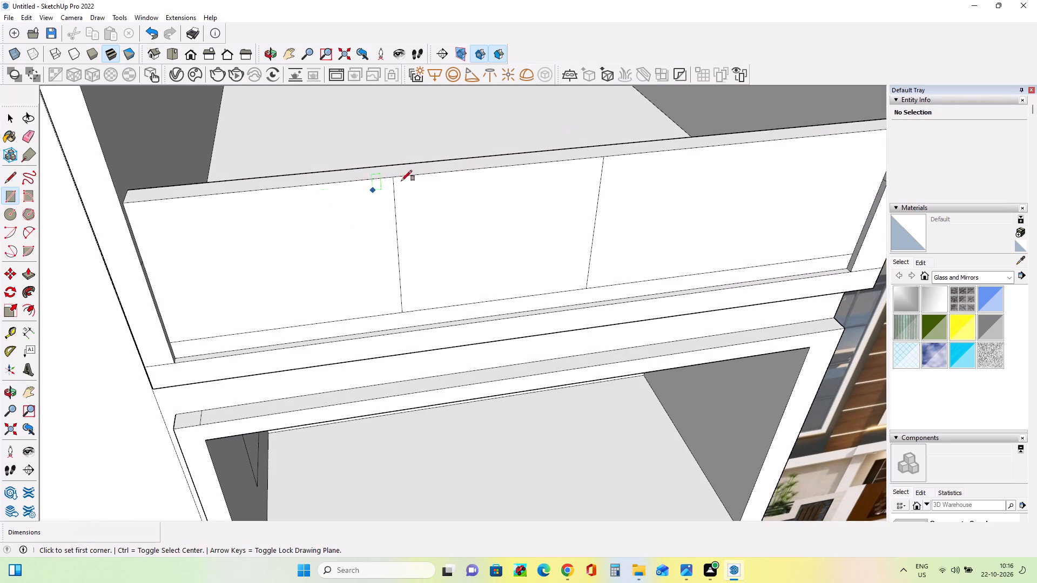
click(397, 179)
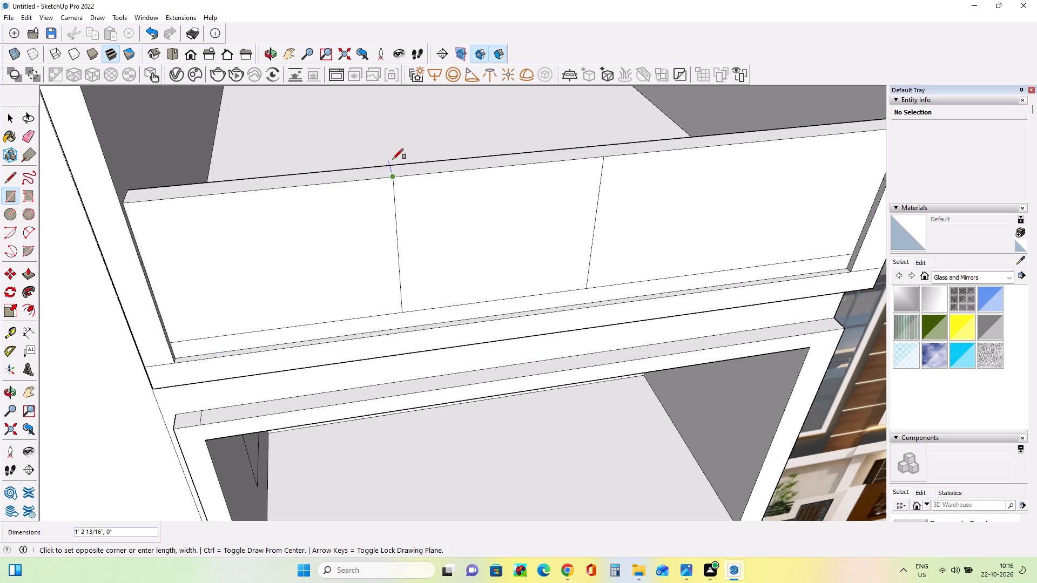
click(392, 165)
click(603, 158)
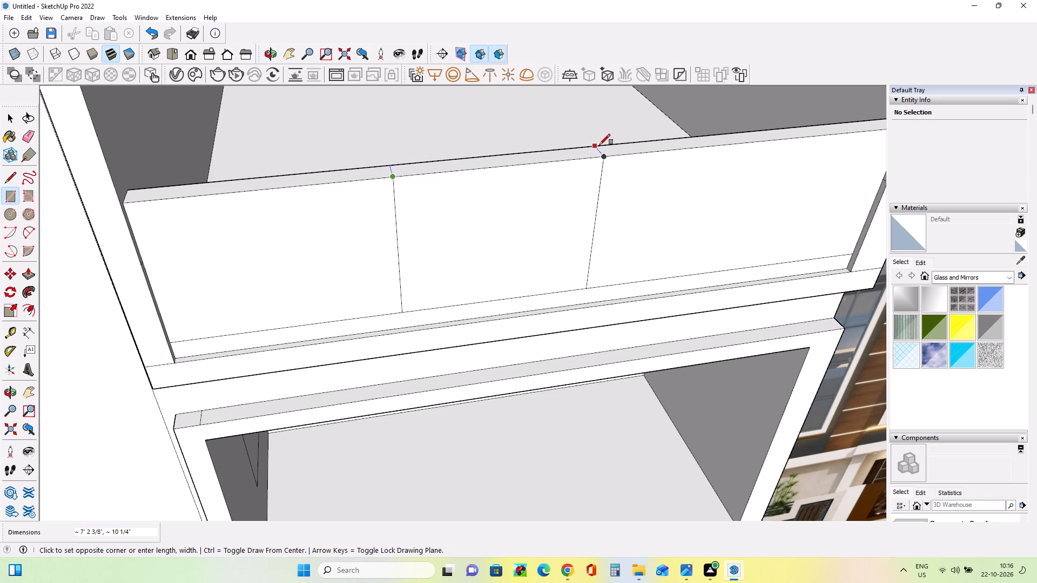
click(600, 145)
Push the middle section of the parapet's top face down about 5' 6 1/2" to the horizontal line, opening a gap between the side panels.
middle_drag(617, 225, 637, 272)
middle_drag(637, 273, 604, 232)
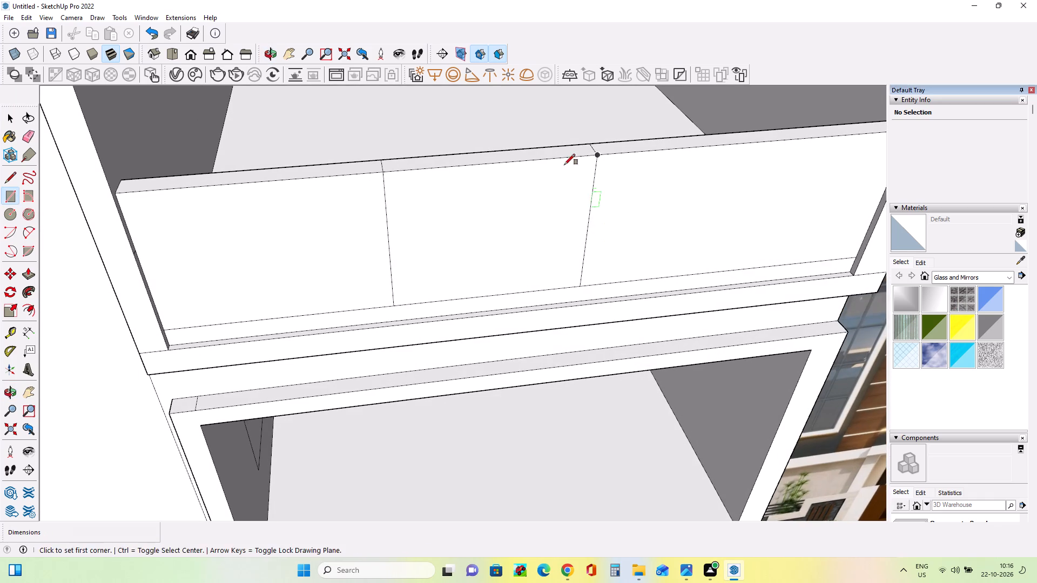
click(32, 276)
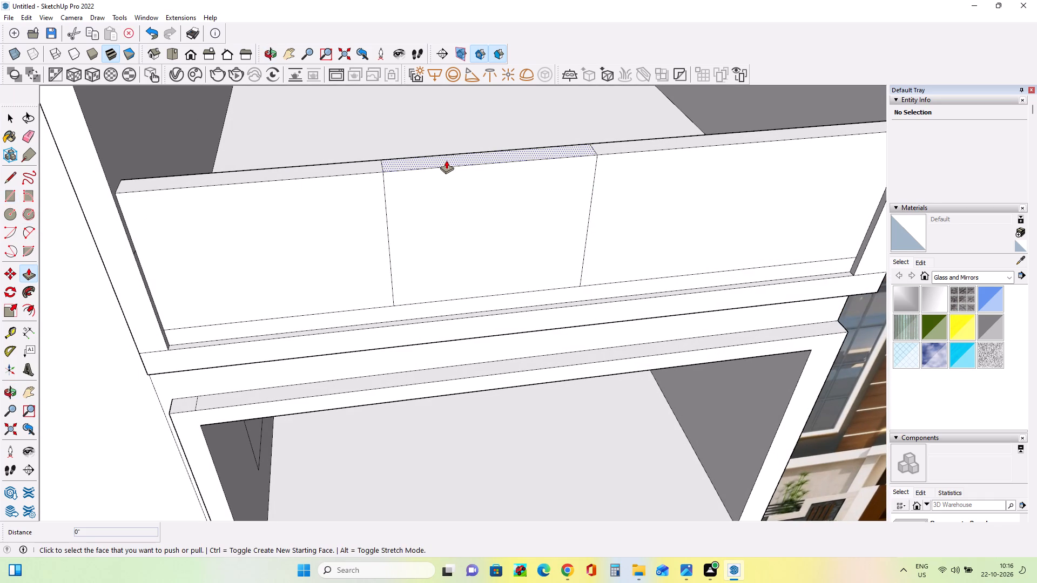
click(446, 161)
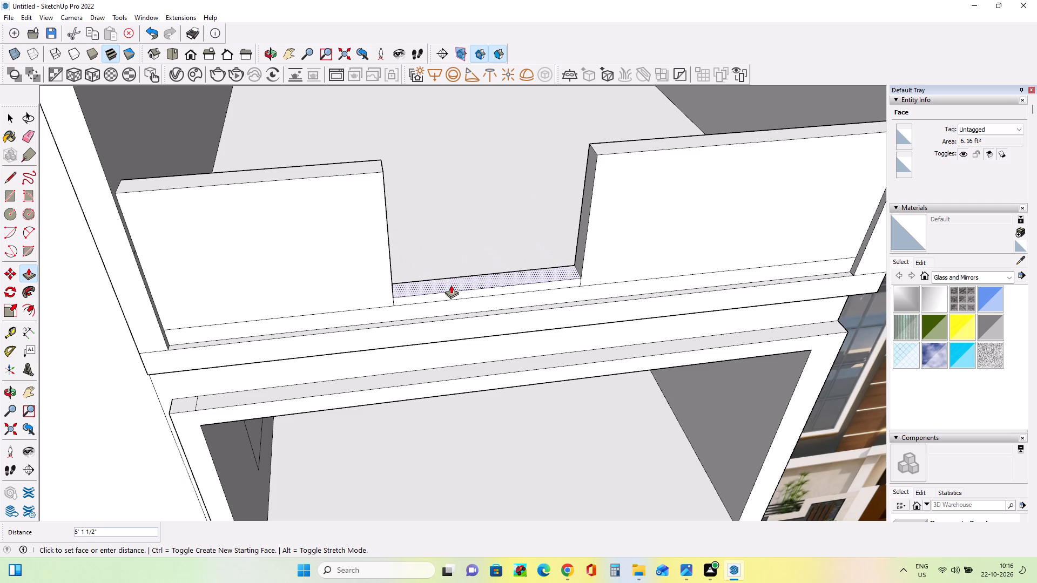
click(448, 307)
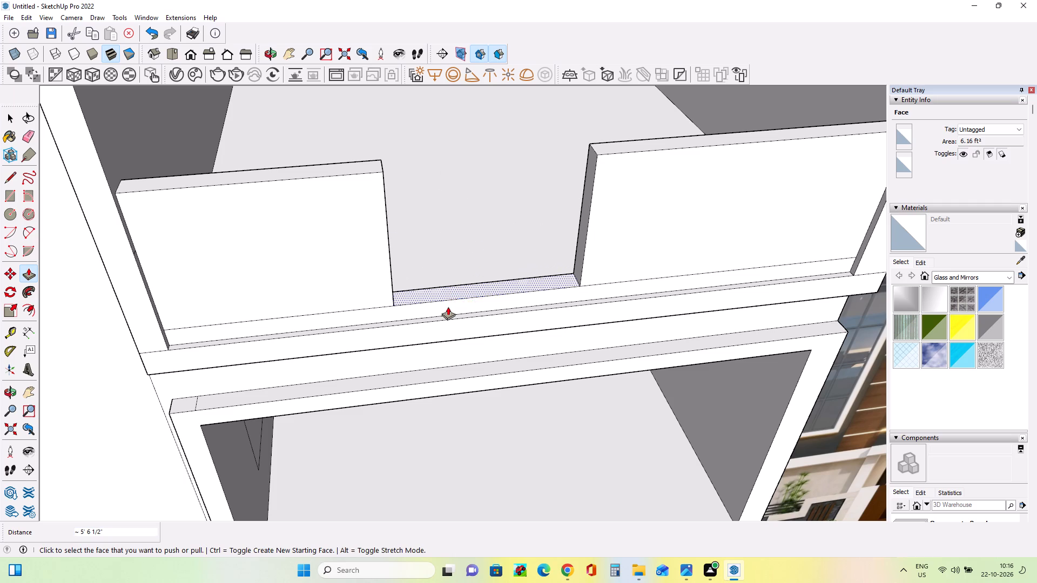
Push the left parapet panel's end face back about 8 1/8" to widen the gap.
scroll(235, 286, down, 13)
middle_drag(382, 304, 399, 190)
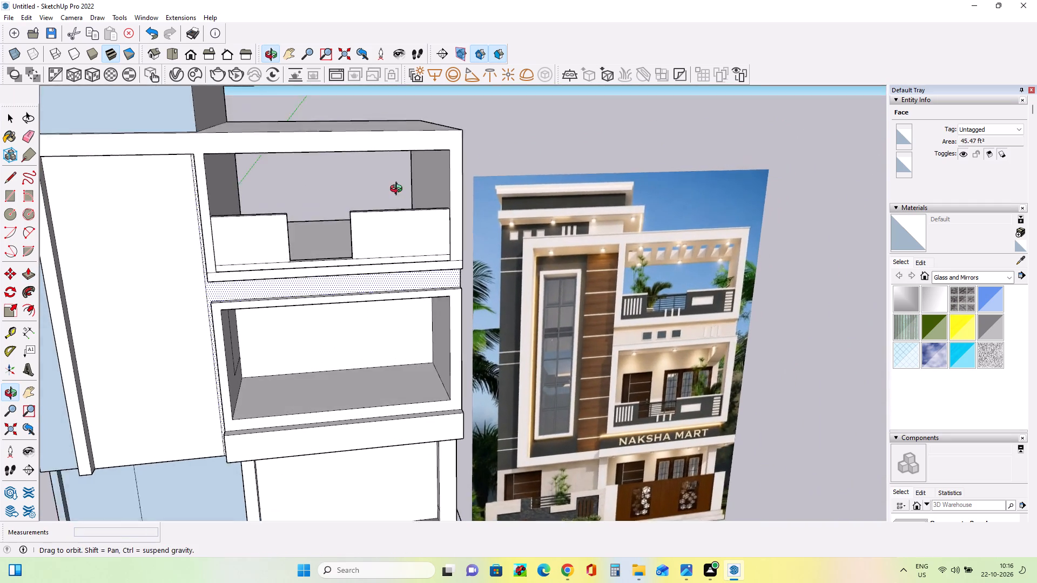
middle_drag(399, 190, 399, 189)
scroll(335, 233, up, 4)
middle_drag(337, 235, 387, 254)
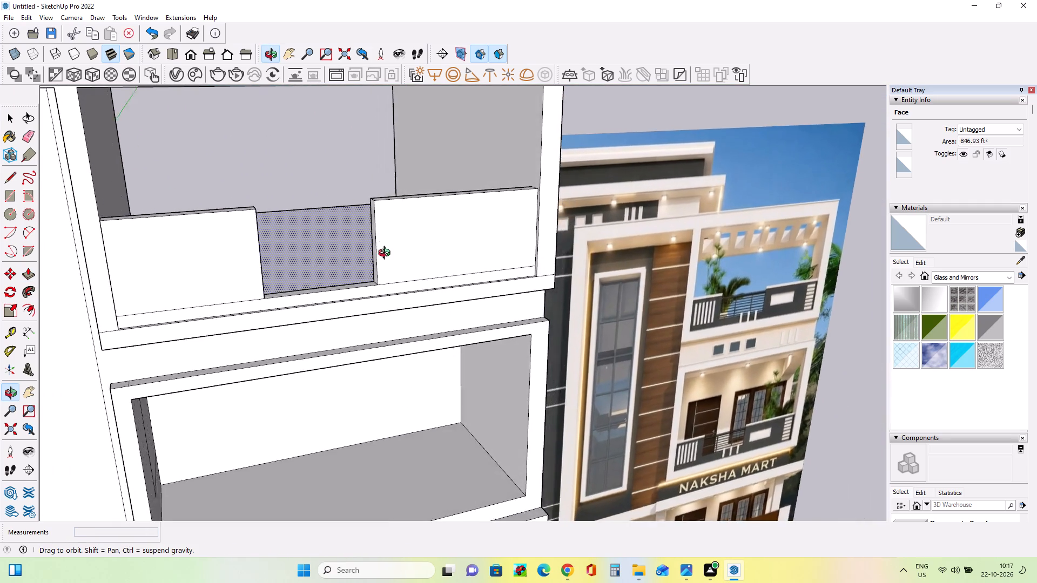
middle_drag(387, 254, 195, 249)
scroll(280, 238, up, 4)
click(270, 252)
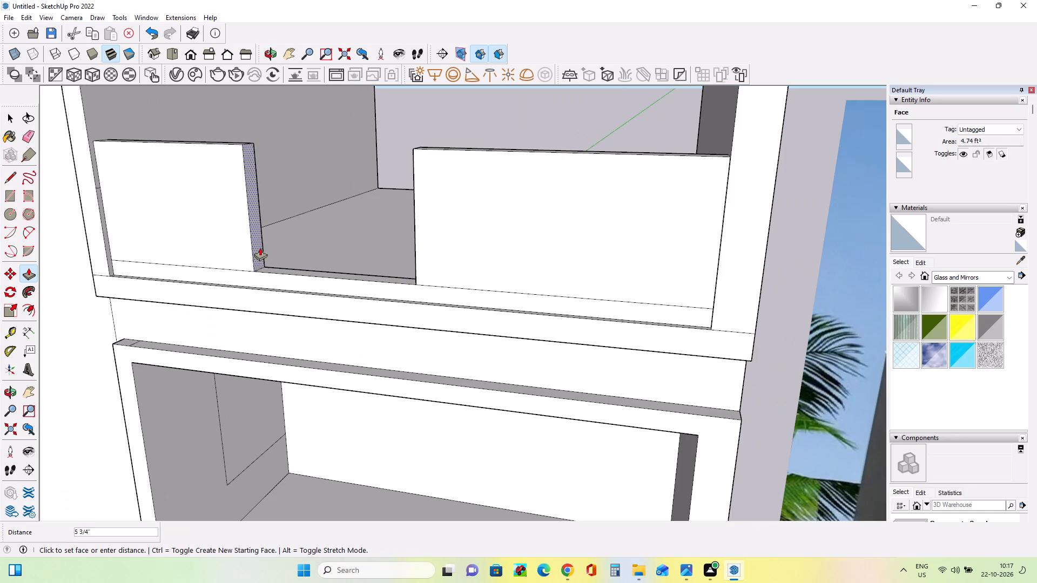
click(257, 246)
Examine the widened parapet gap from several angles against the reference facade image.
scroll(248, 280, down, 4)
middle_drag(264, 282, 417, 273)
scroll(414, 267, down, 4)
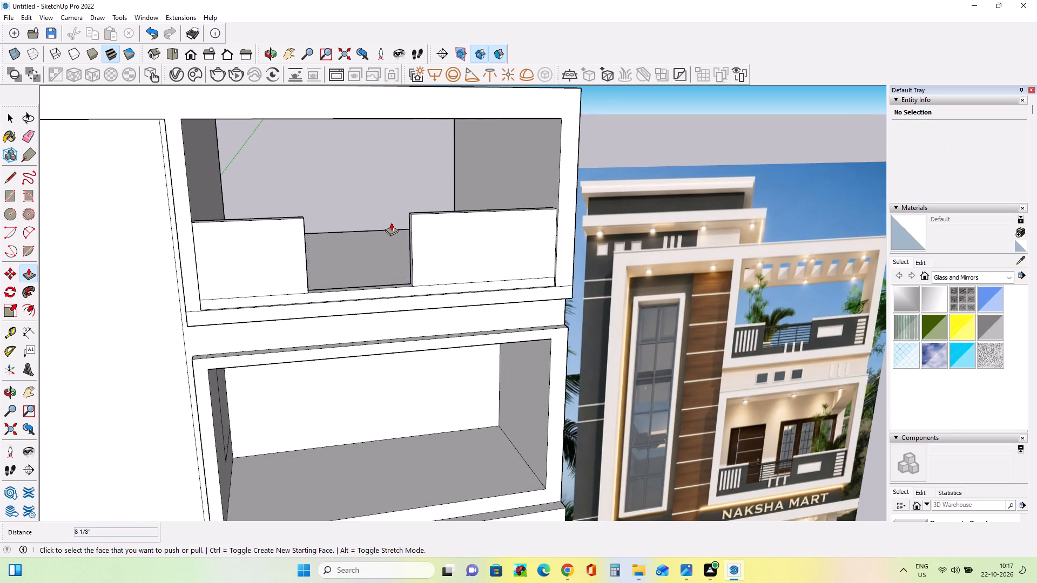
middle_drag(405, 288, 449, 336)
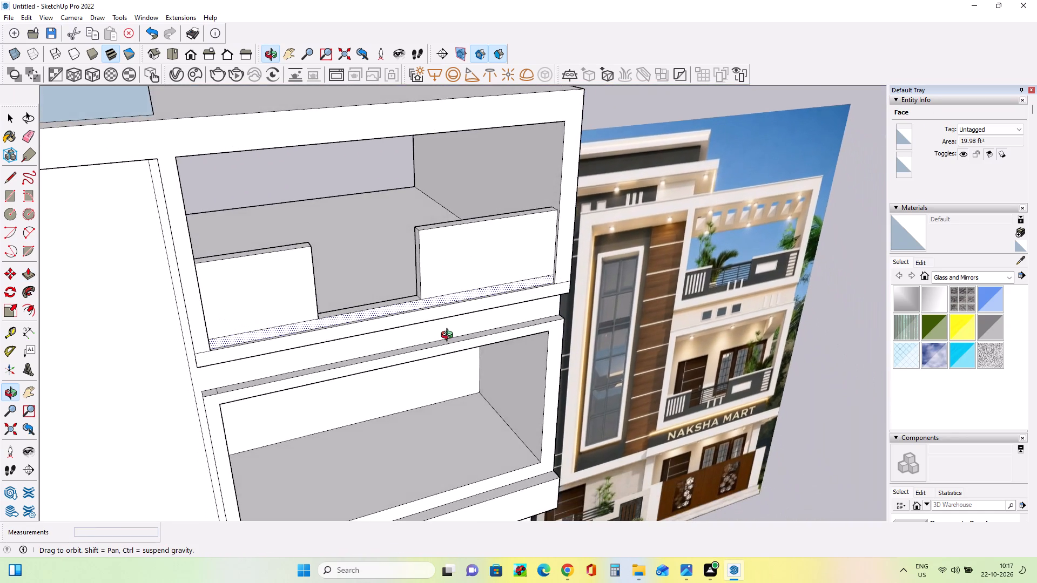
middle_drag(449, 336, 401, 313)
scroll(477, 326, down, 1)
scroll(392, 231, up, 3)
scroll(403, 277, up, 1)
middle_drag(401, 283, 394, 292)
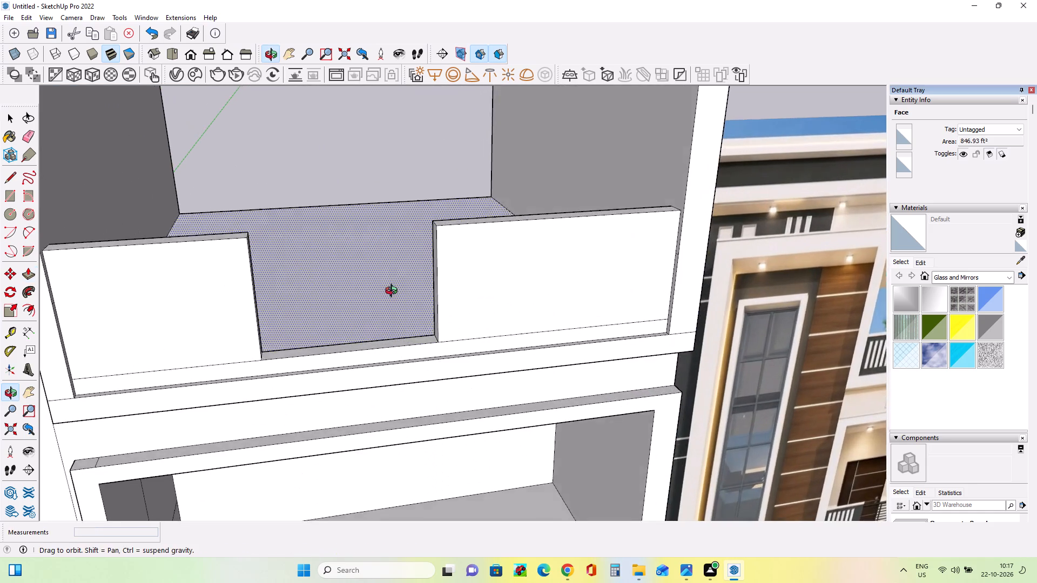
middle_drag(394, 292, 383, 265)
scroll(383, 265, down, 7)
middle_click(449, 307)
scroll(355, 241, up, 3)
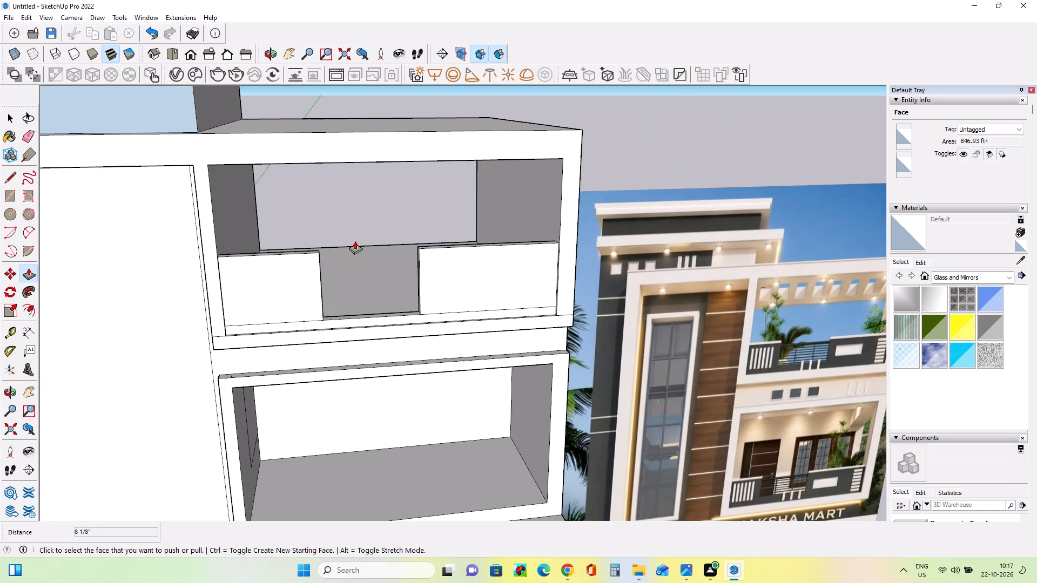
Draw a line across the left parapet panel's front face, close below and parallel to its top edge.
middle_drag(360, 275, 363, 293)
scroll(260, 232, up, 3)
middle_drag(283, 277, 286, 282)
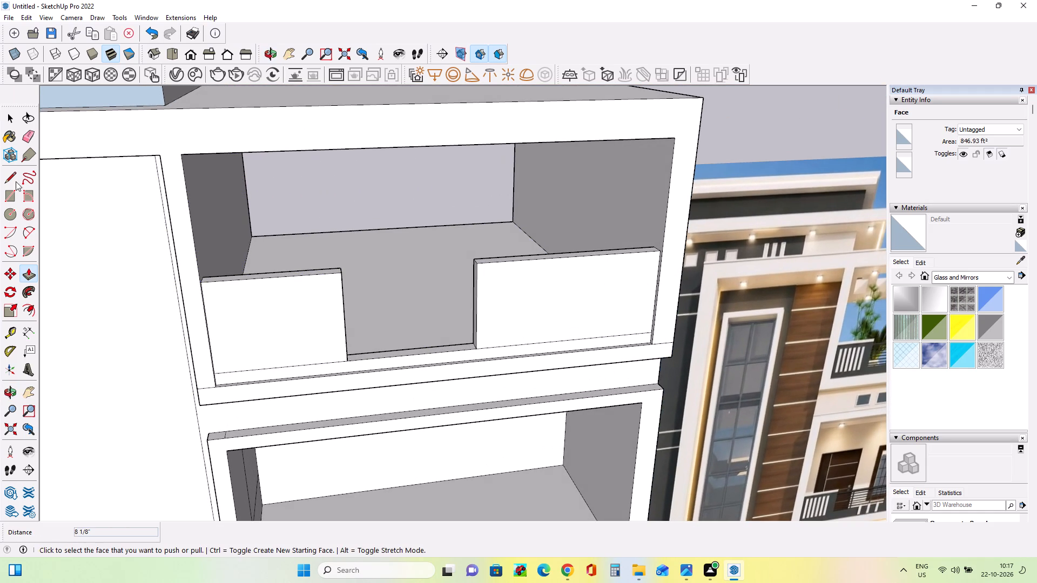
click(9, 182)
scroll(304, 302, up, 3)
middle_drag(264, 308, 192, 316)
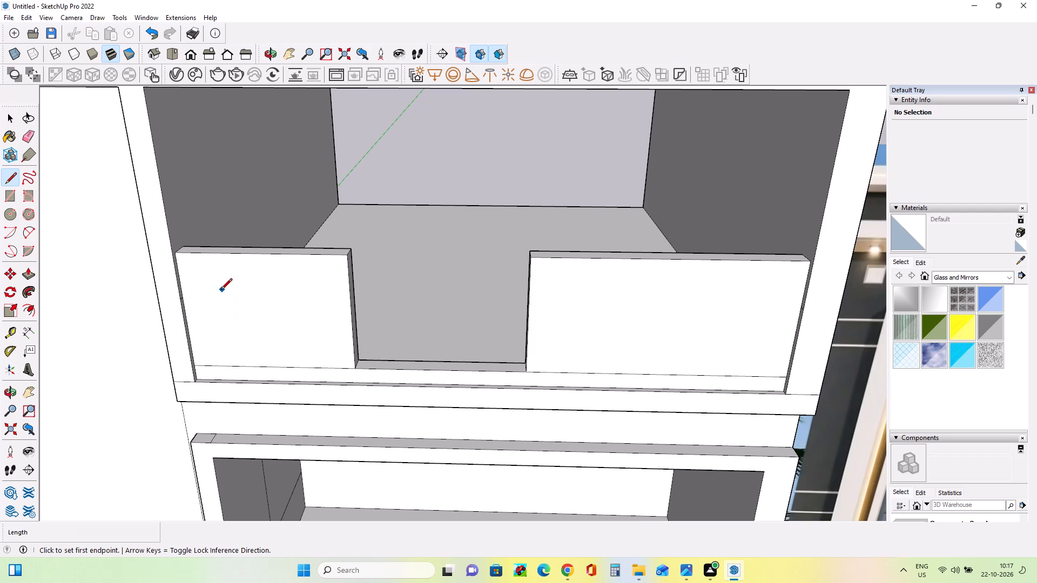
middle_drag(200, 282, 245, 286)
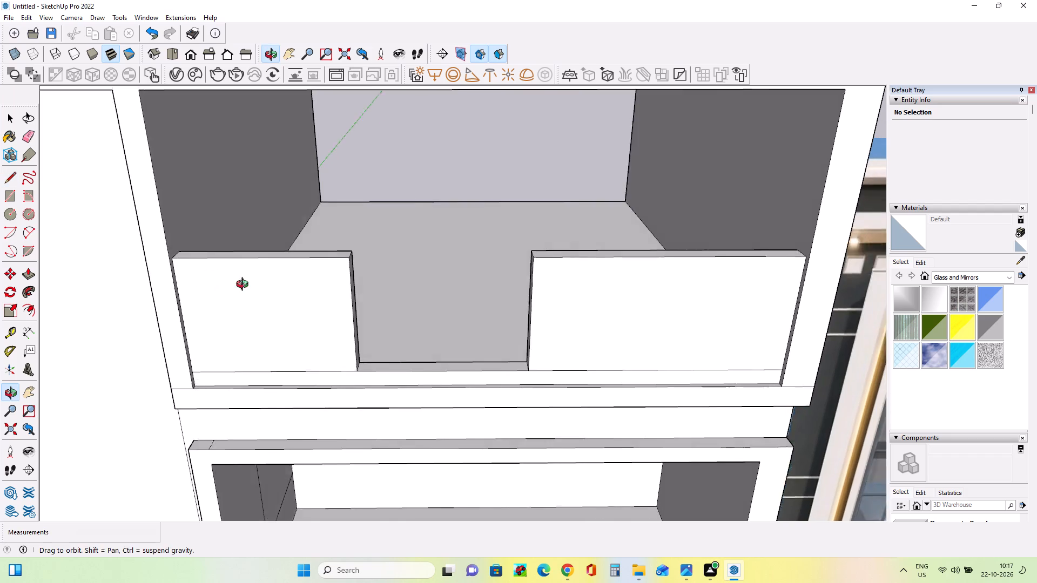
middle_drag(245, 286, 252, 281)
scroll(163, 273, up, 6)
click(177, 275)
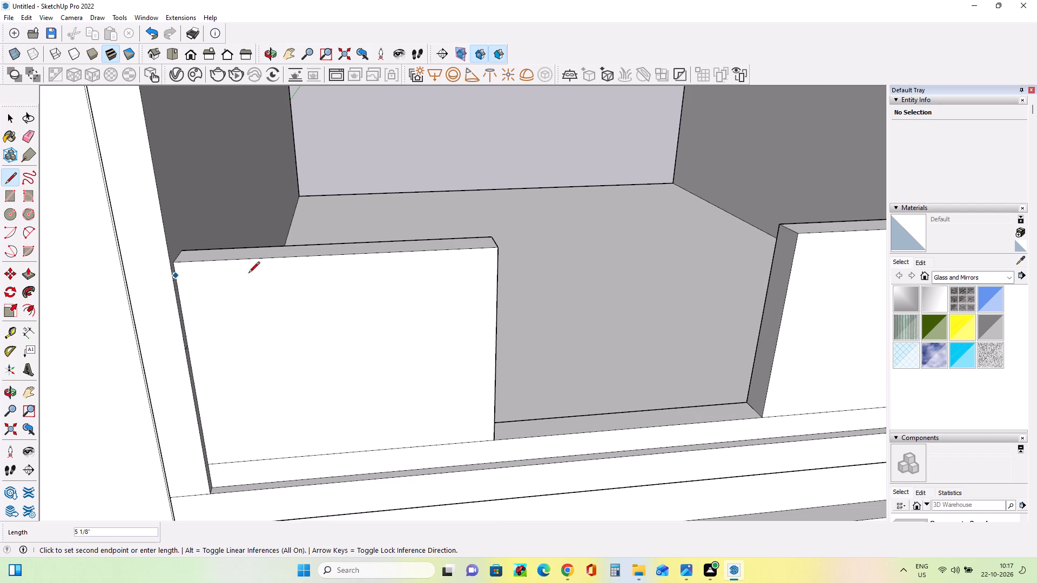
click(496, 260)
Continue the line from the front face across the left panel's end face, running past its back edge.
middle_drag(416, 324, 333, 298)
middle_drag(391, 292, 238, 307)
scroll(453, 275, up, 3)
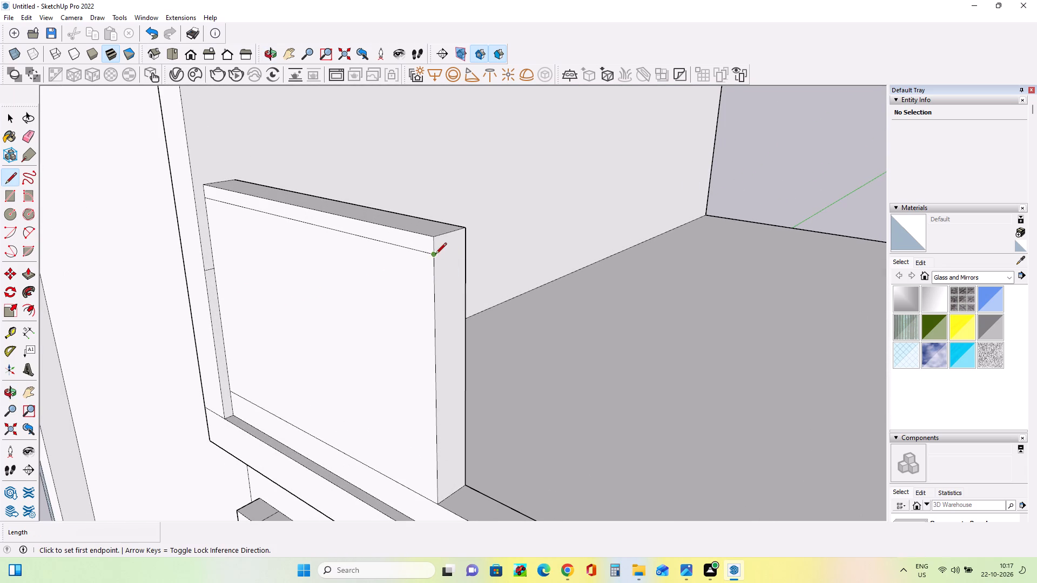
drag(435, 255, 449, 249)
click(469, 240)
middle_drag(507, 293, 551, 277)
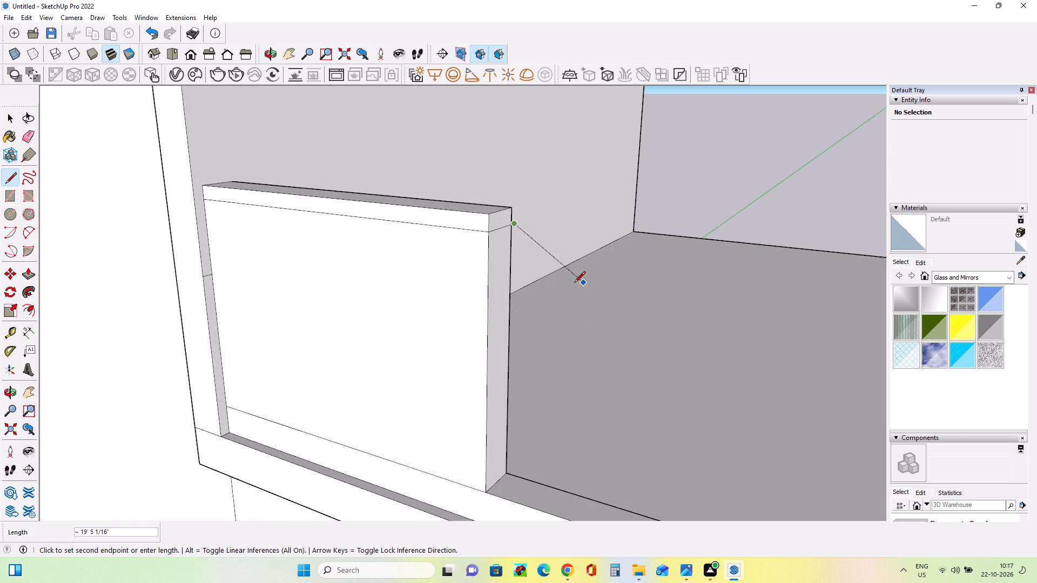
key(space)
Erase the short line segment protruding past the left panel's back edge.
scroll(582, 232, up, 4)
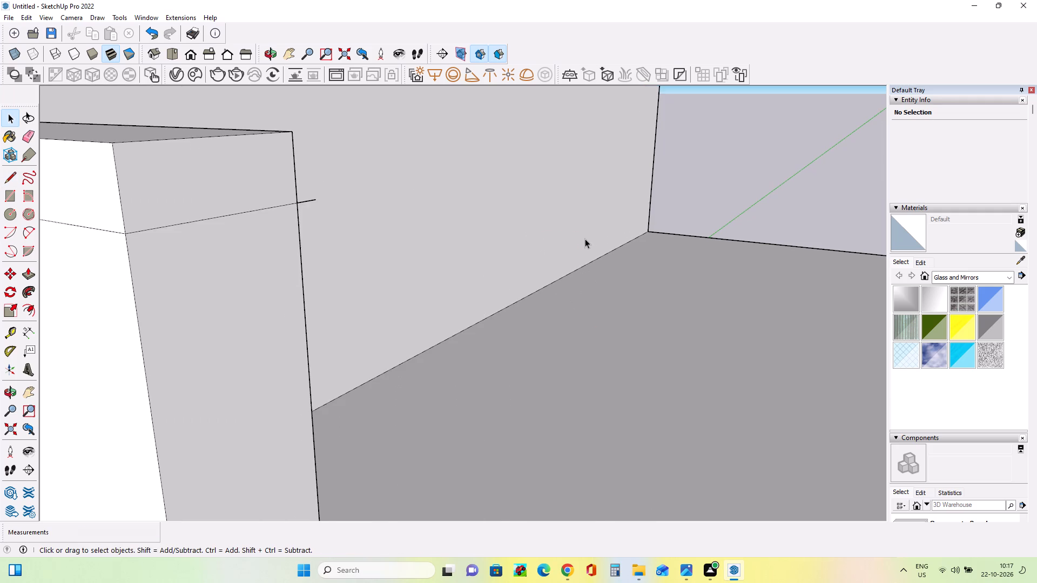
scroll(590, 239, down, 4)
scroll(605, 243, up, 1)
middle_drag(600, 245, 564, 256)
scroll(448, 255, up, 4)
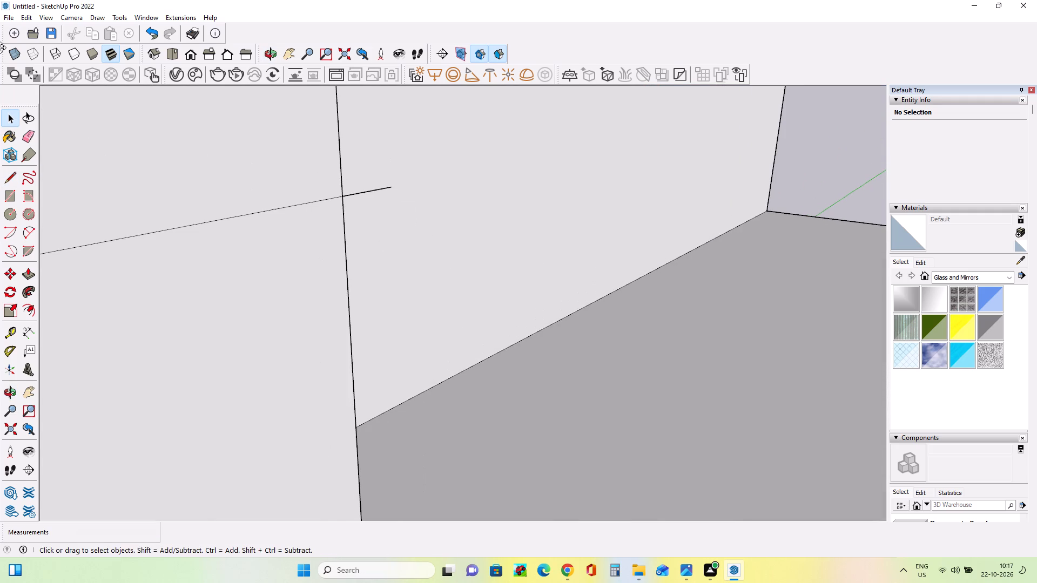
click(27, 132)
click(383, 187)
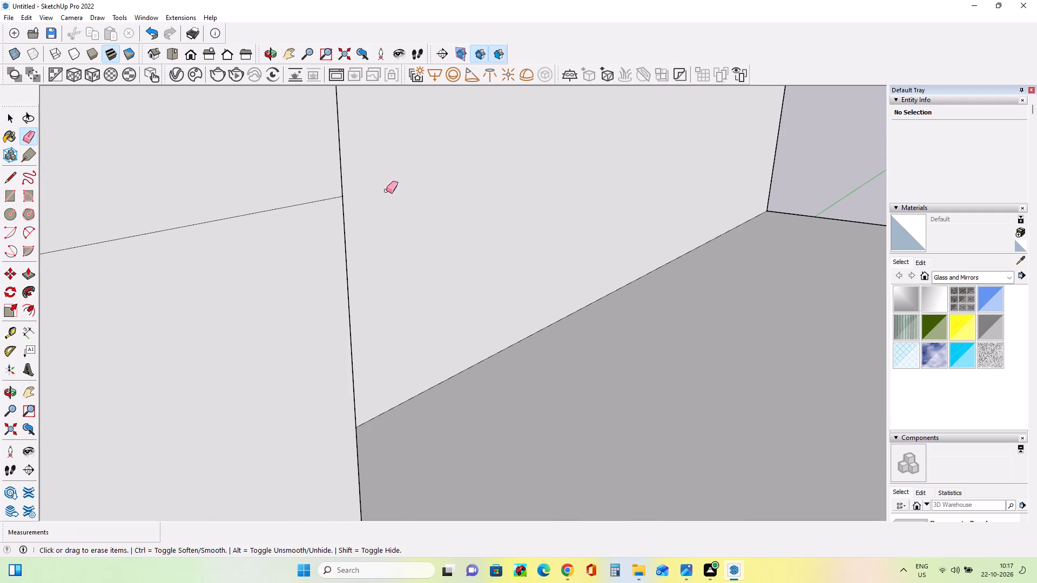
scroll(423, 196, down, 7)
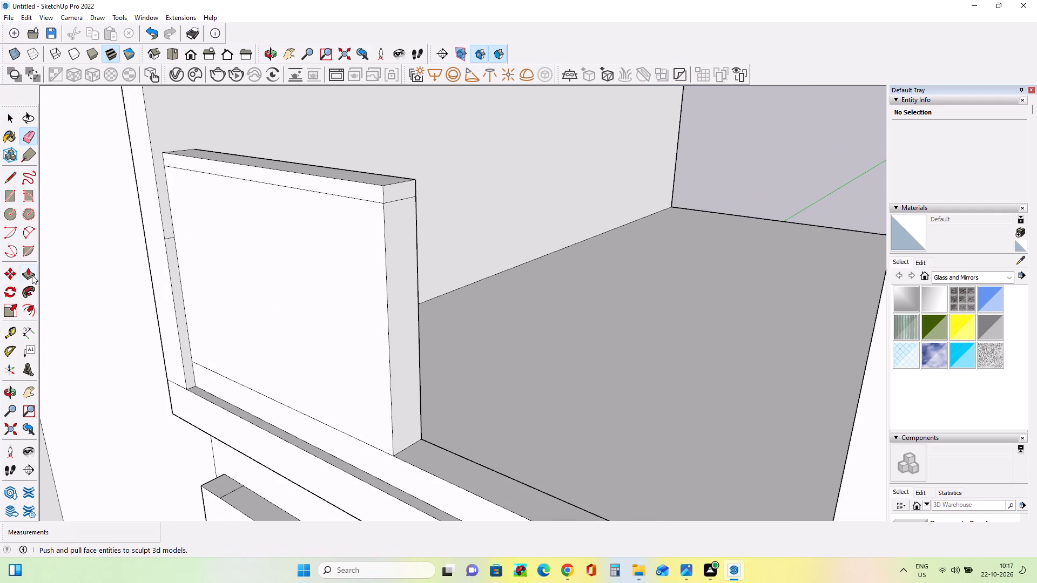
Pull the left panel's top strip outward about 11/16" on the front face and 3/8" on the end face.
click(26, 274)
click(366, 189)
click(365, 192)
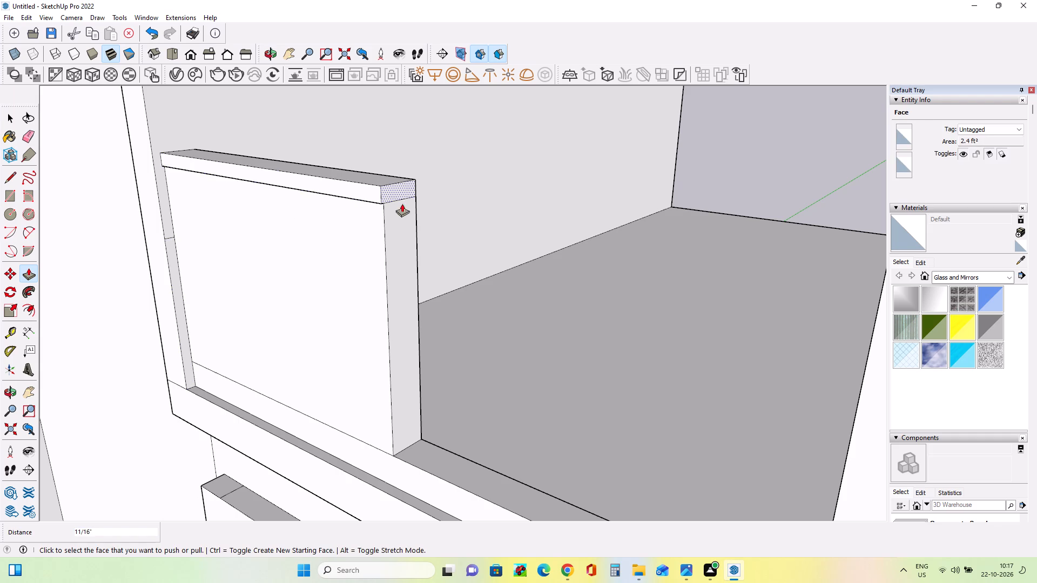
click(405, 193)
click(406, 193)
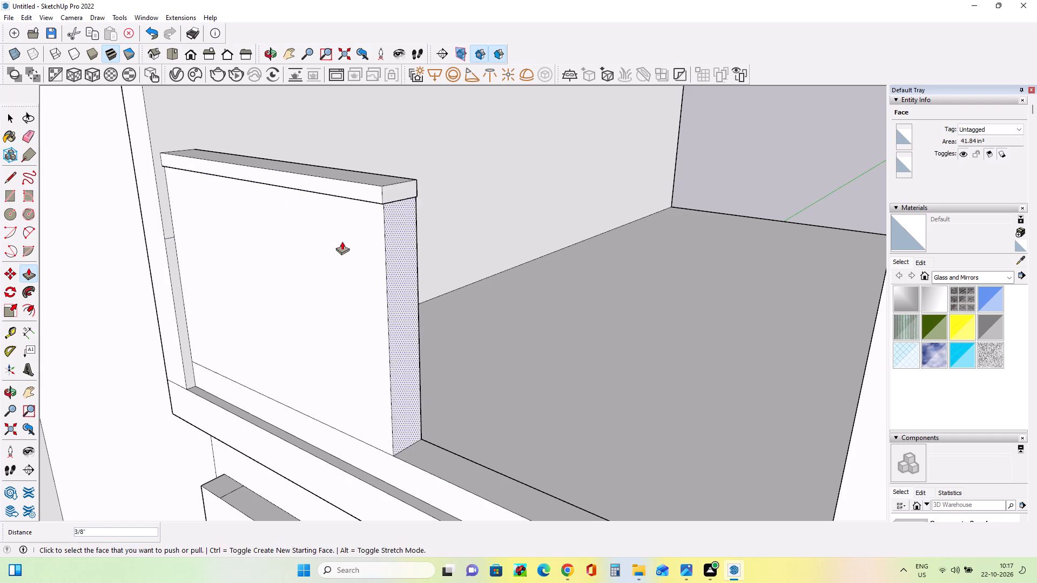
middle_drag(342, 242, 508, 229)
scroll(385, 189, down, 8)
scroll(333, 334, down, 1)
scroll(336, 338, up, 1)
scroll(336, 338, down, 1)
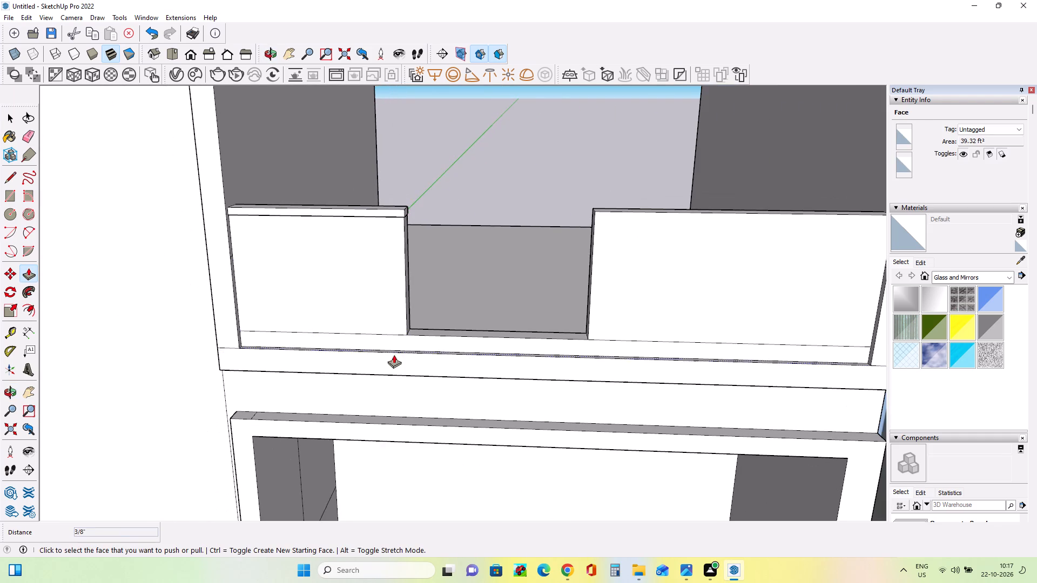
Examine the balcony fronts and the frame around the lower balcony opening against the Naksha Mart facade image.
middle_drag(434, 383, 503, 412)
scroll(503, 412, down, 3)
drag(503, 403, 515, 407)
scroll(503, 403, down, 3)
middle_drag(584, 396, 550, 325)
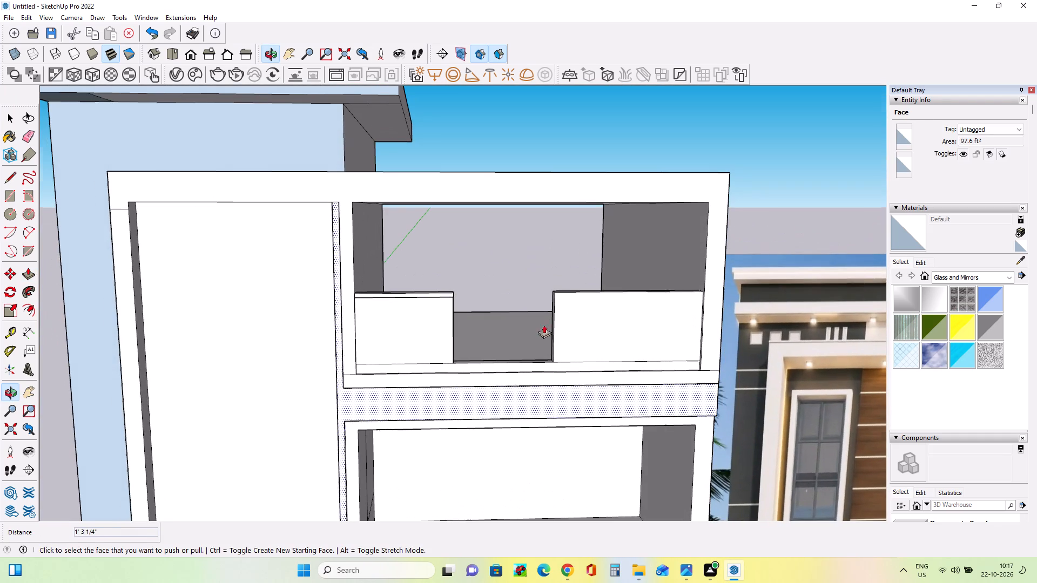
scroll(432, 369, down, 8)
middle_drag(506, 397, 513, 417)
scroll(491, 425, up, 7)
middle_drag(492, 425, 514, 442)
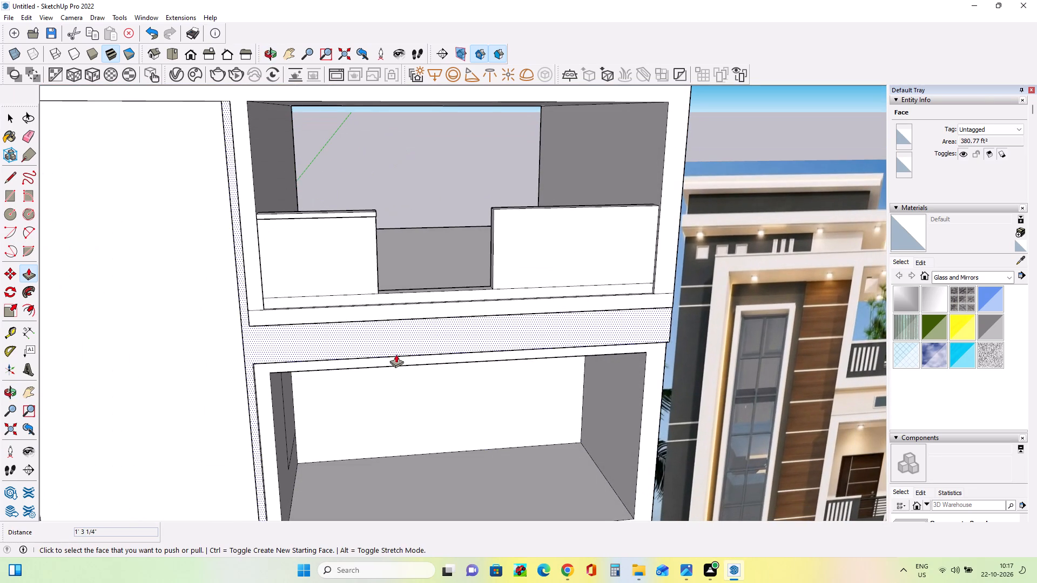
scroll(319, 339, down, 8)
middle_drag(482, 391, 479, 321)
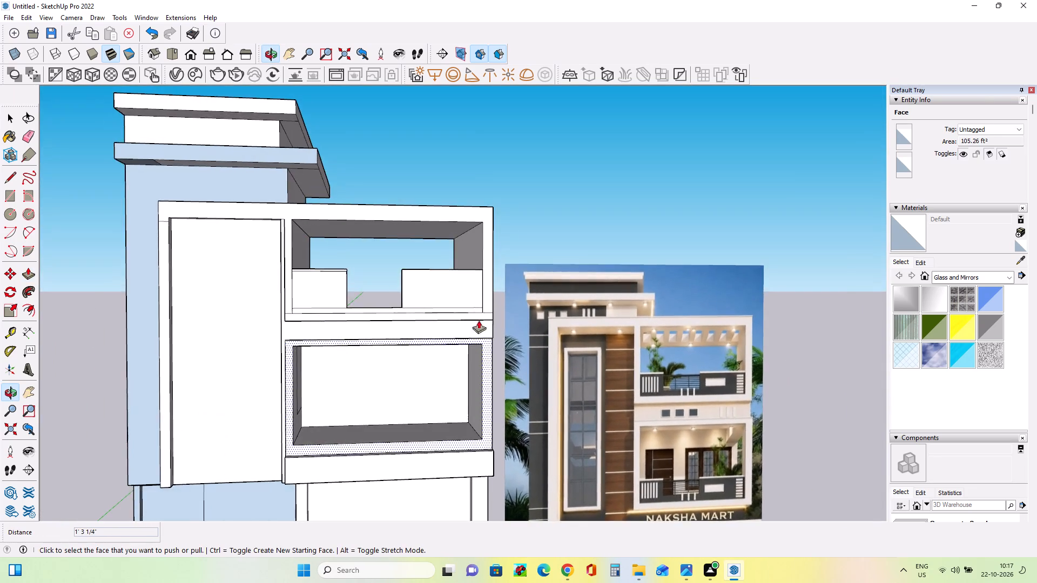
scroll(479, 333, up, 4)
middle_drag(522, 383, 344, 396)
scroll(351, 370, down, 2)
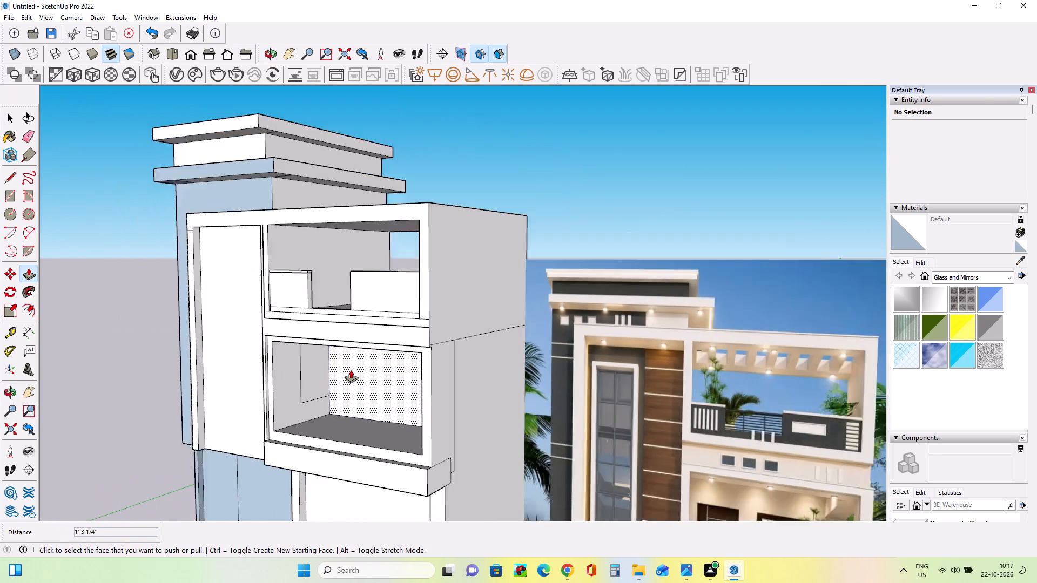
scroll(351, 370, down, 5)
middle_drag(450, 415, 460, 431)
scroll(460, 431, down, 1)
scroll(417, 414, up, 5)
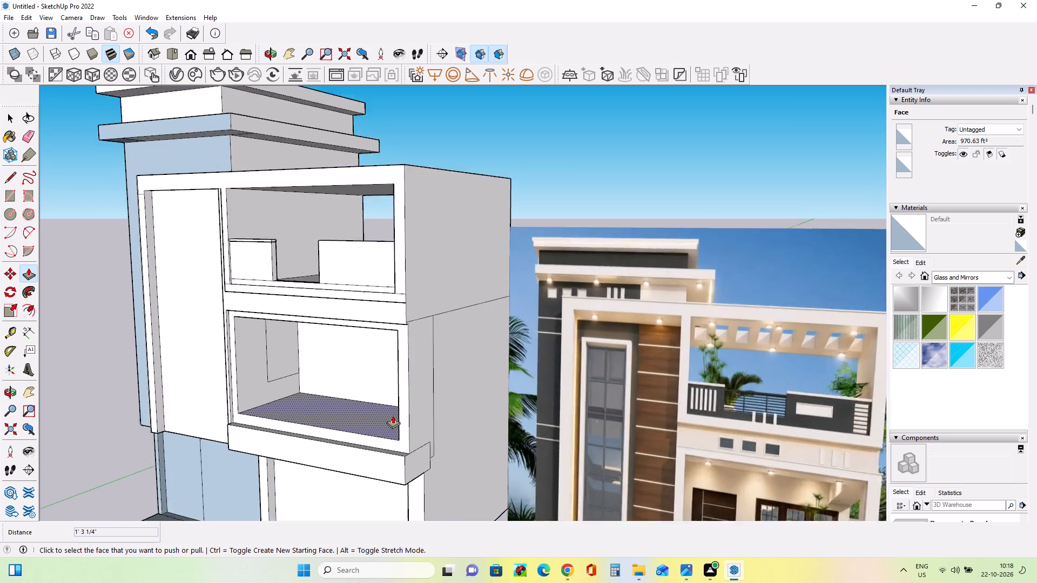
scroll(393, 415, up, 4)
middle_drag(393, 415, 400, 431)
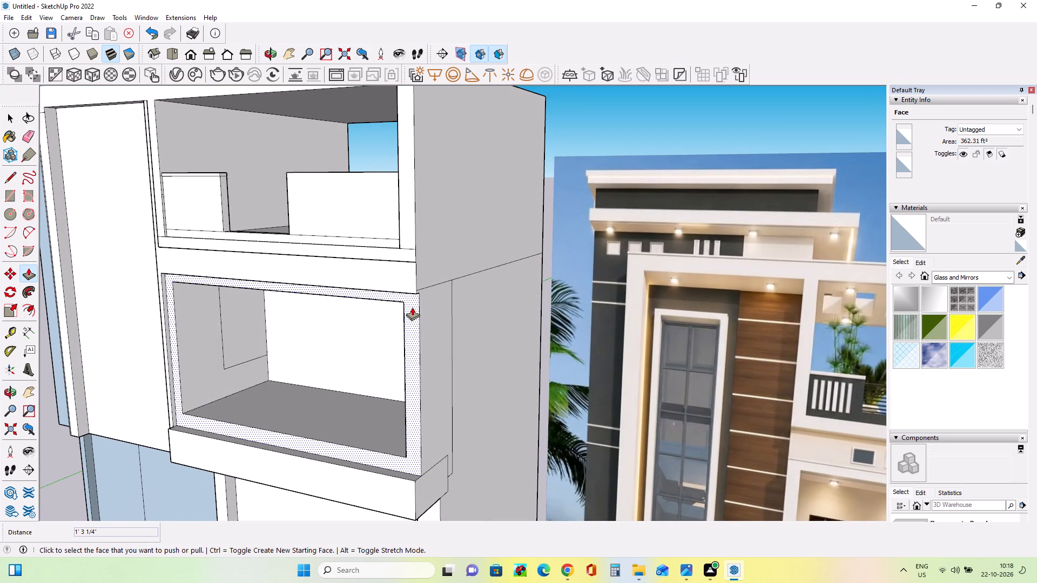
scroll(409, 310, down, 9)
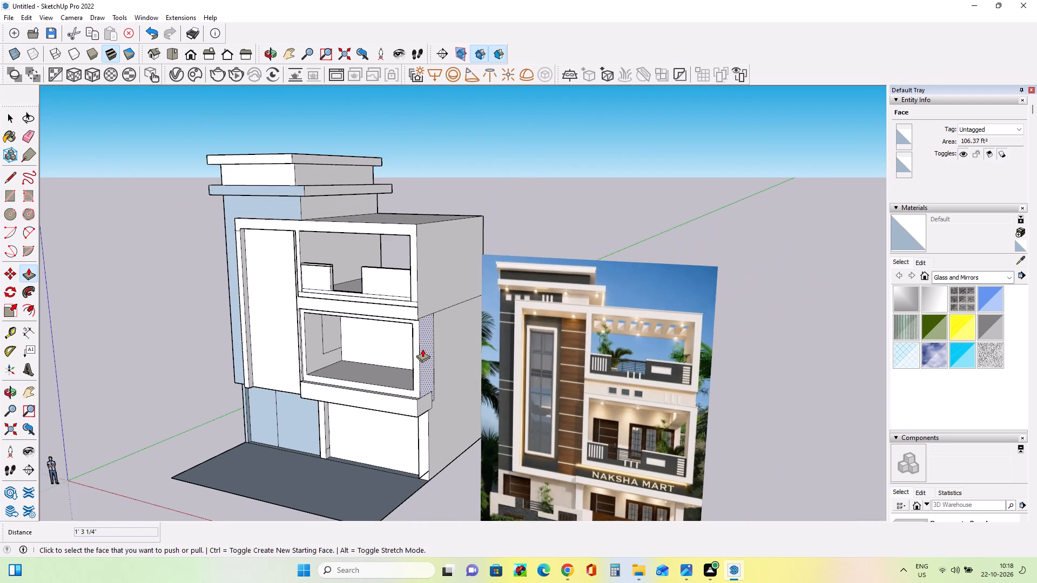
middle_drag(426, 360, 429, 370)
Pull the front face of the lower balcony's frame outward about 7 13/16".
scroll(414, 398, up, 2)
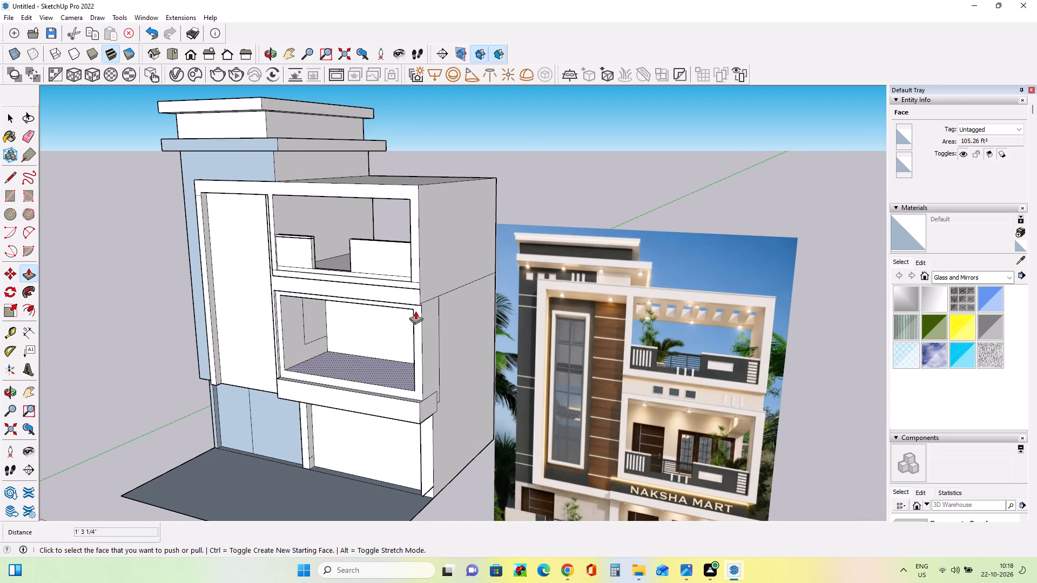
scroll(414, 311, up, 5)
click(416, 304)
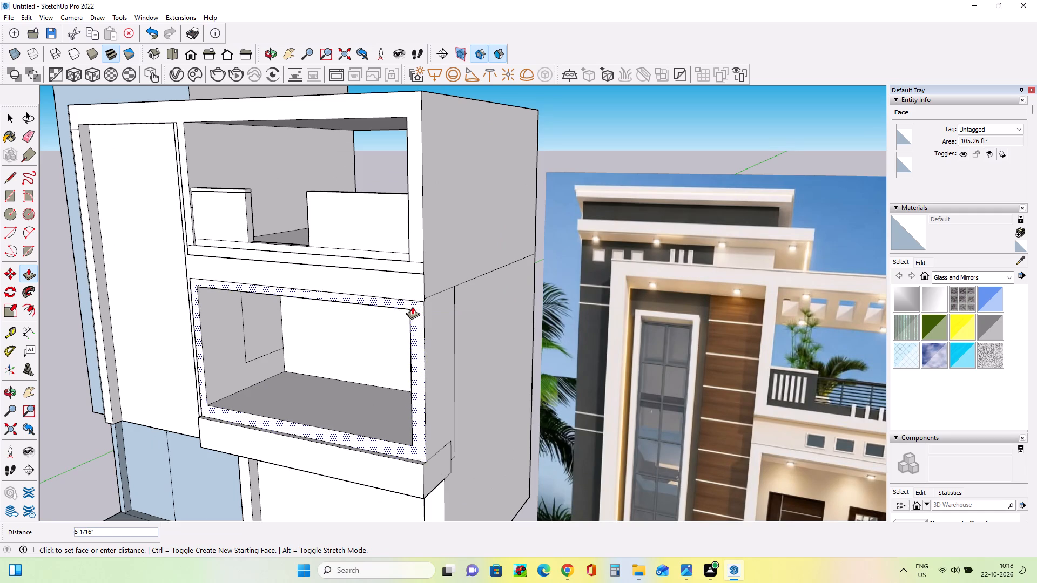
click(414, 307)
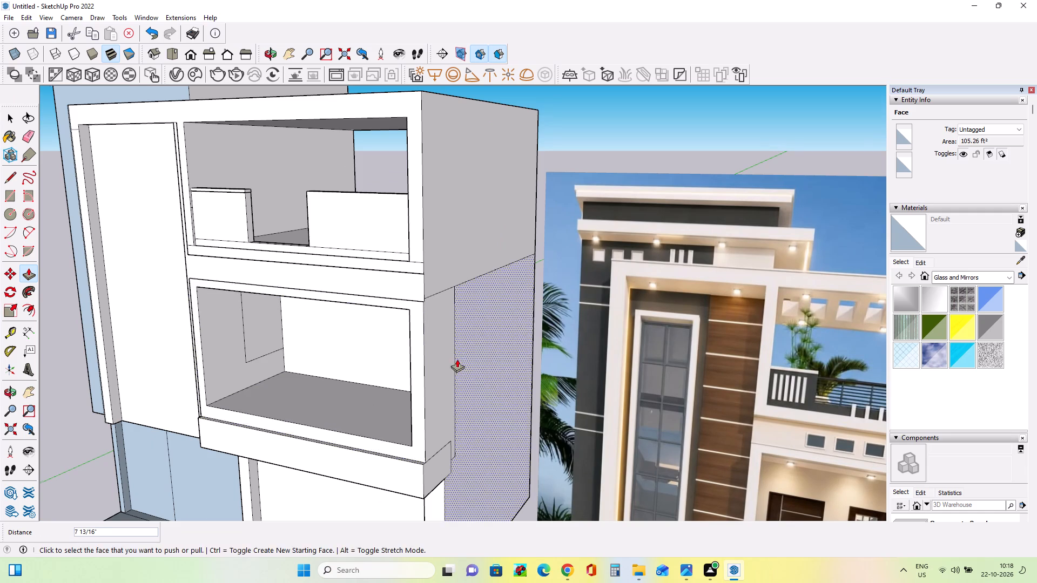
Examine how the lower balcony frame, the band above it and the side wall line up from several angles.
middle_drag(460, 363, 579, 412)
scroll(441, 327, up, 6)
middle_drag(445, 338, 409, 309)
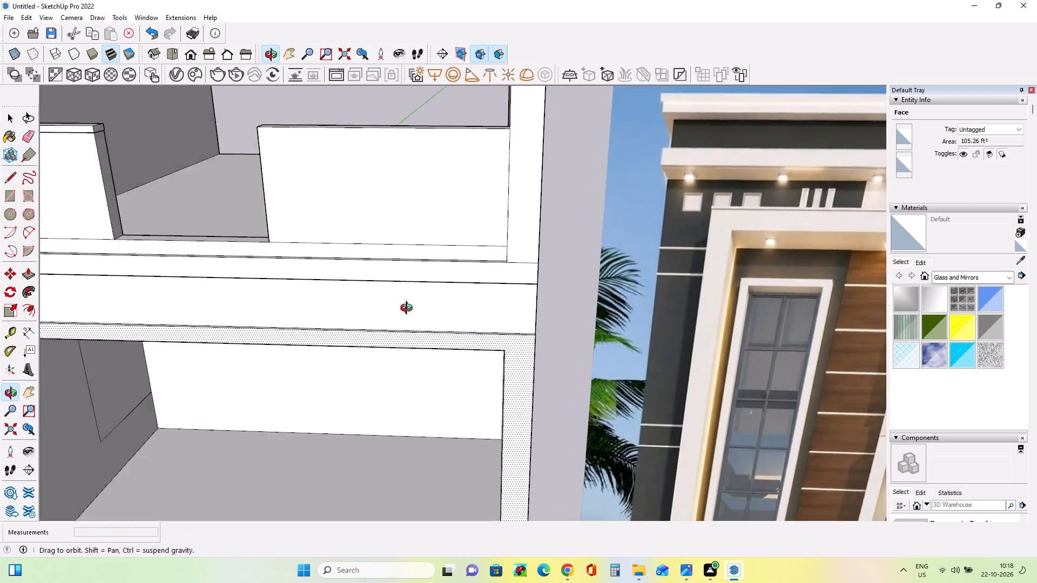
middle_drag(409, 309, 335, 294)
scroll(335, 294, down, 11)
middle_drag(432, 419, 490, 484)
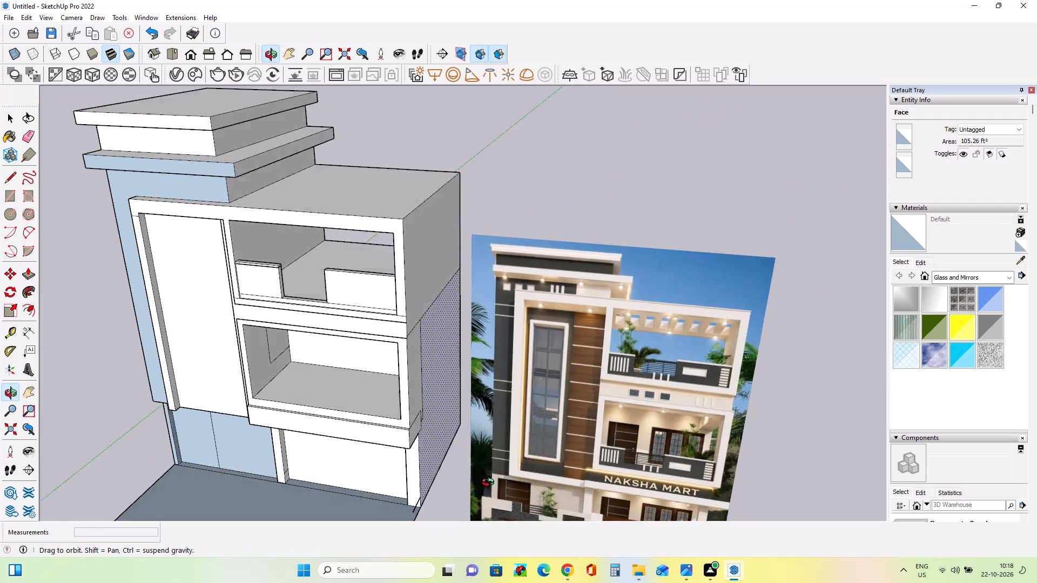
middle_drag(490, 484, 531, 477)
scroll(342, 449, up, 4)
middle_drag(343, 448, 547, 374)
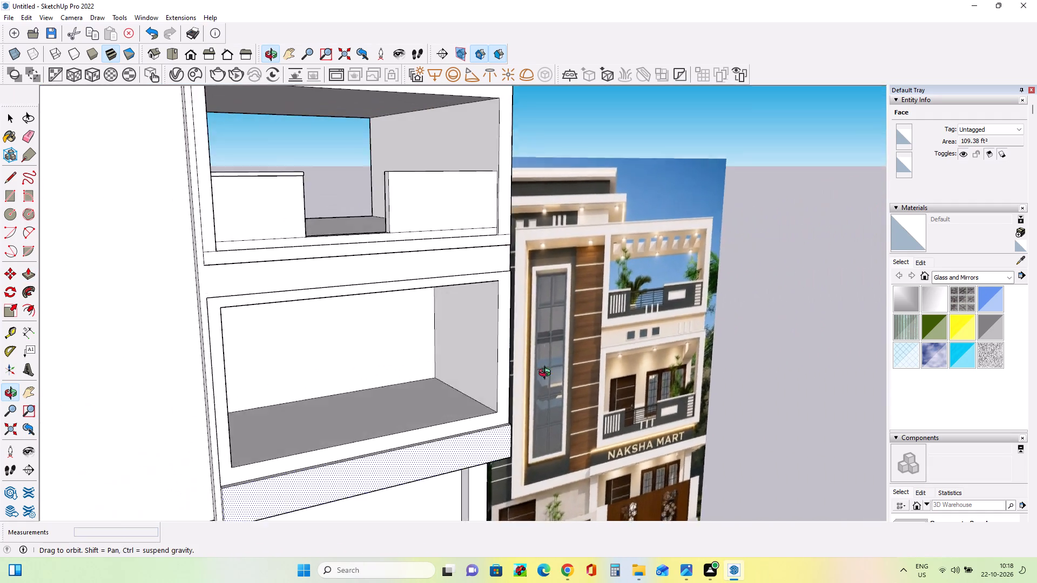
middle_drag(547, 374, 623, 382)
scroll(328, 344, up, 3)
middle_drag(326, 345, 255, 381)
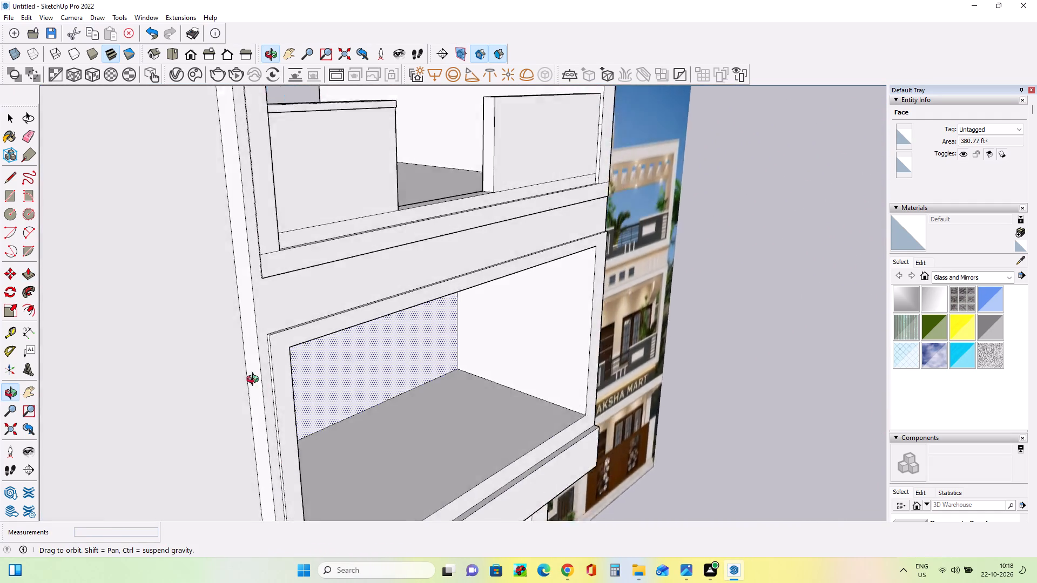
middle_drag(255, 381, 36, 371)
middle_drag(621, 327, 398, 369)
scroll(463, 366, down, 3)
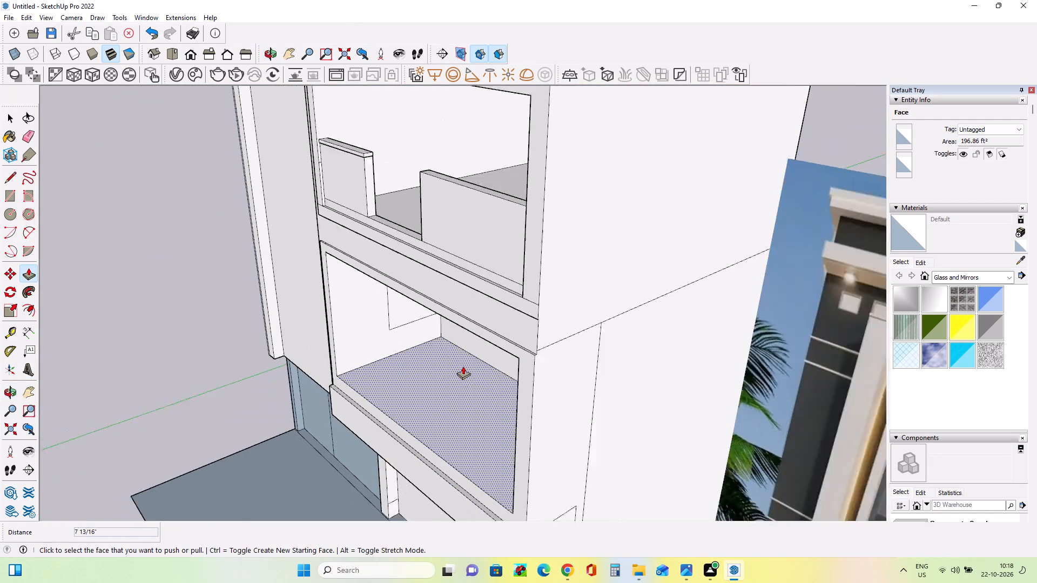
scroll(463, 366, down, 2)
middle_drag(463, 366, 787, 304)
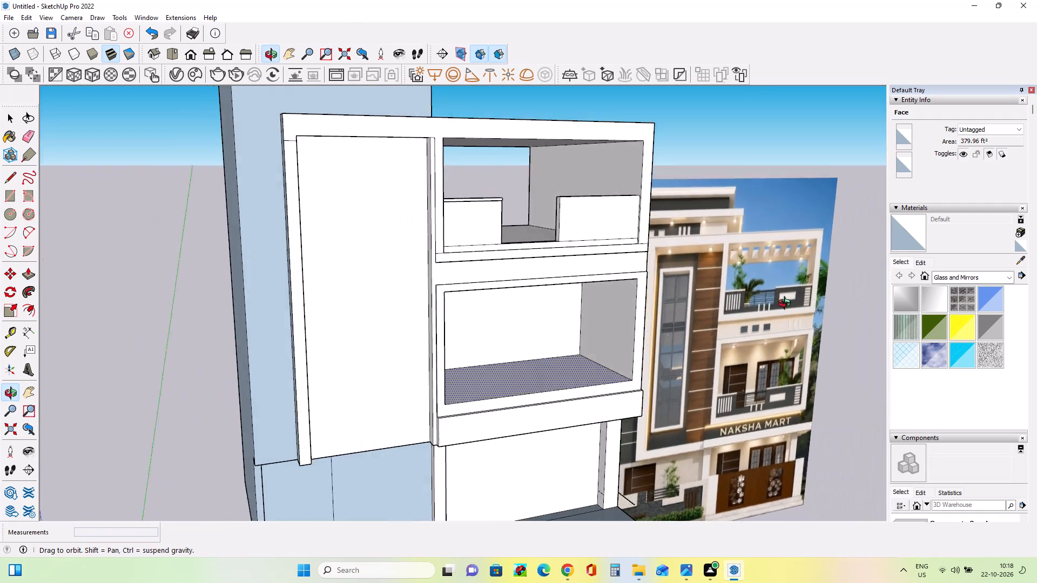
middle_drag(787, 304, 542, 333)
scroll(542, 333, down, 3)
middle_drag(531, 336, 601, 327)
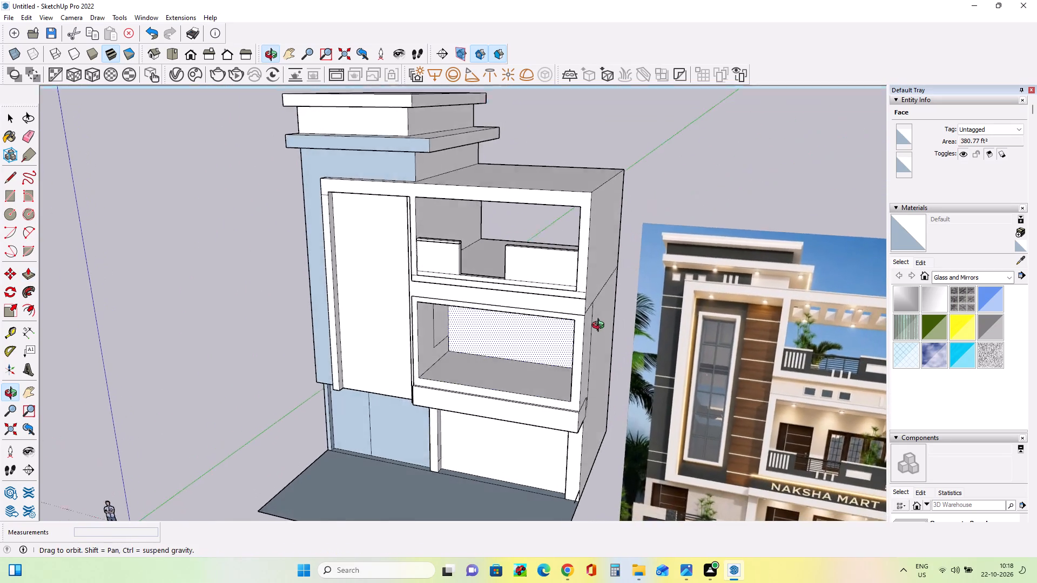
Push the front face of the band between the two balconies inward about 10 1/2" and pull it back out about 6 5/8".
middle_drag(601, 327, 601, 323)
scroll(600, 315, down, 1)
scroll(575, 296, up, 8)
click(586, 316)
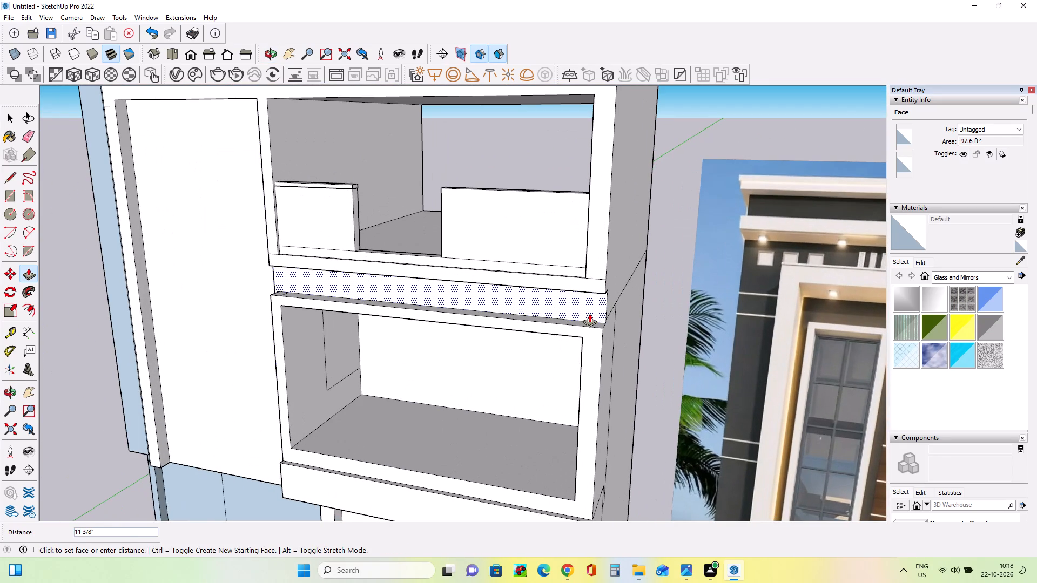
click(589, 314)
scroll(487, 345, down, 7)
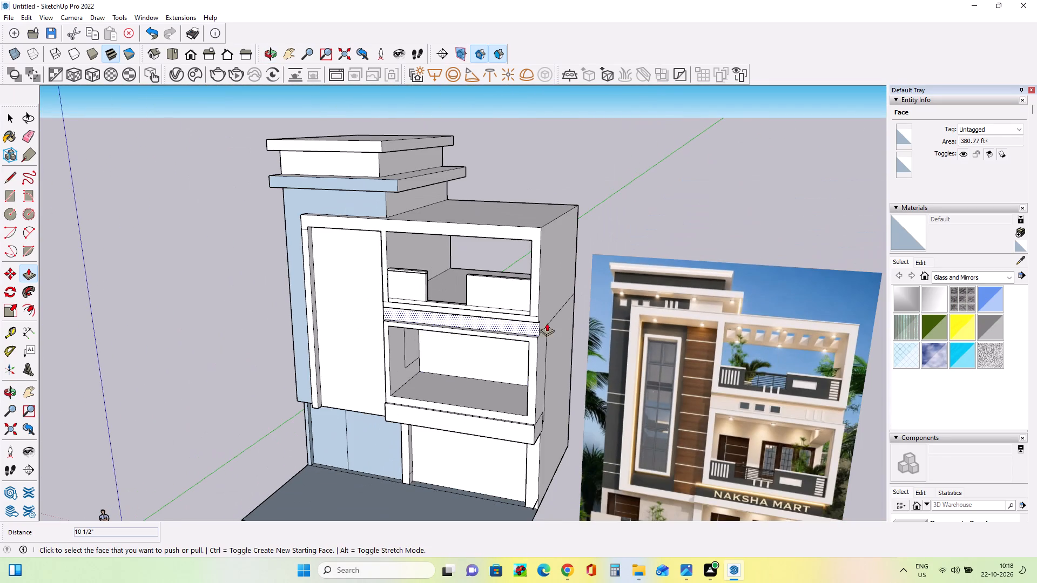
scroll(549, 328, up, 8)
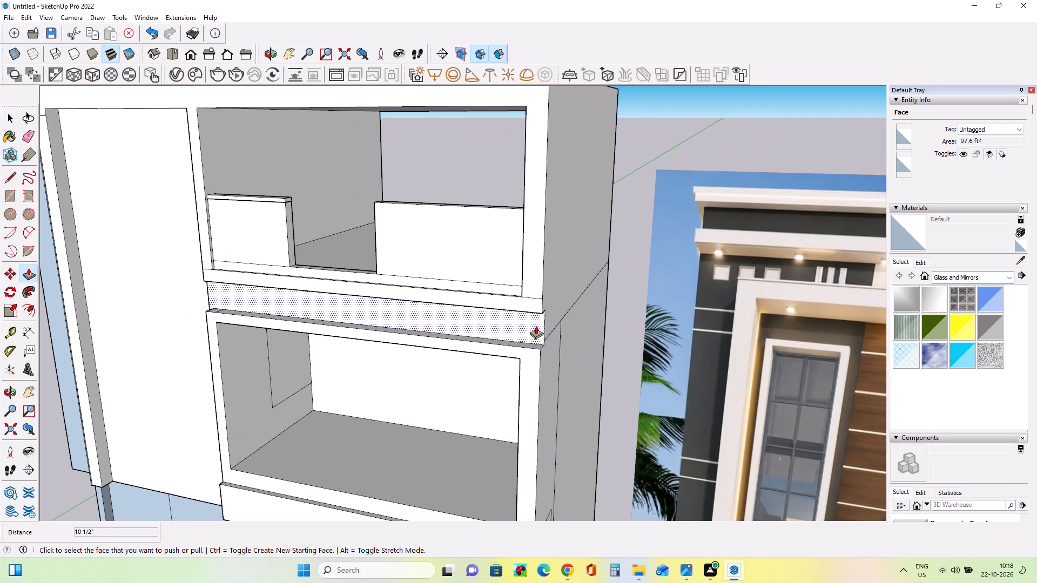
click(536, 326)
click(535, 329)
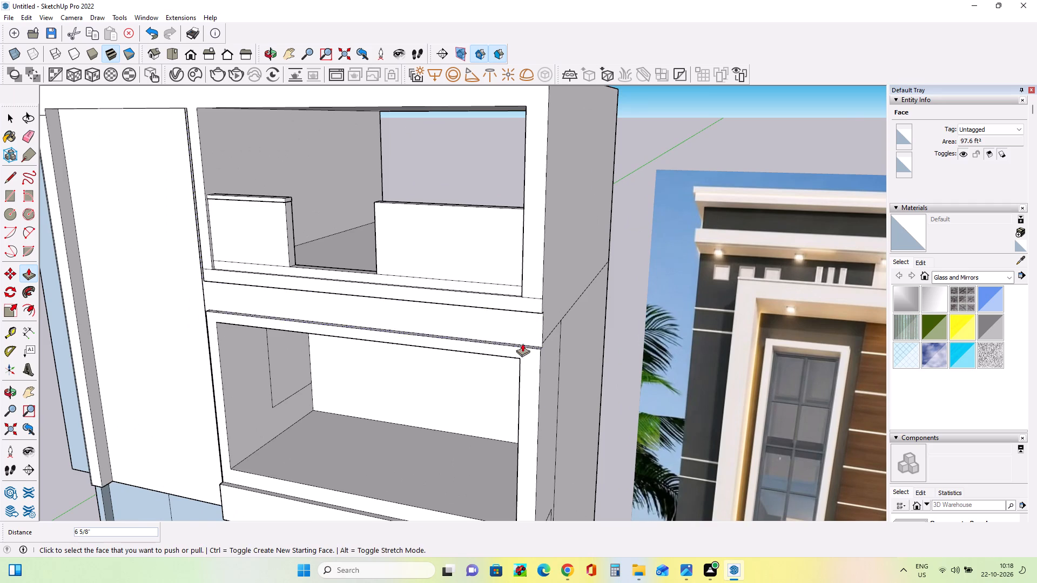
Compare the whole building front and its lower balcony with the facade image.
scroll(523, 336, down, 13)
middle_drag(465, 417, 526, 377)
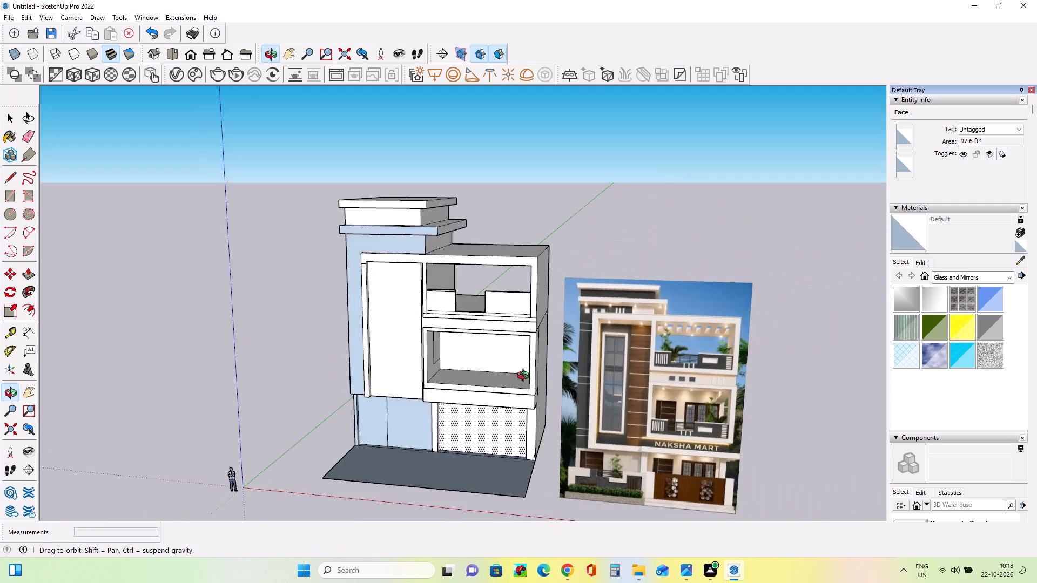
middle_drag(526, 377, 568, 350)
scroll(568, 350, down, 1)
scroll(487, 375, up, 4)
middle_drag(488, 379, 496, 406)
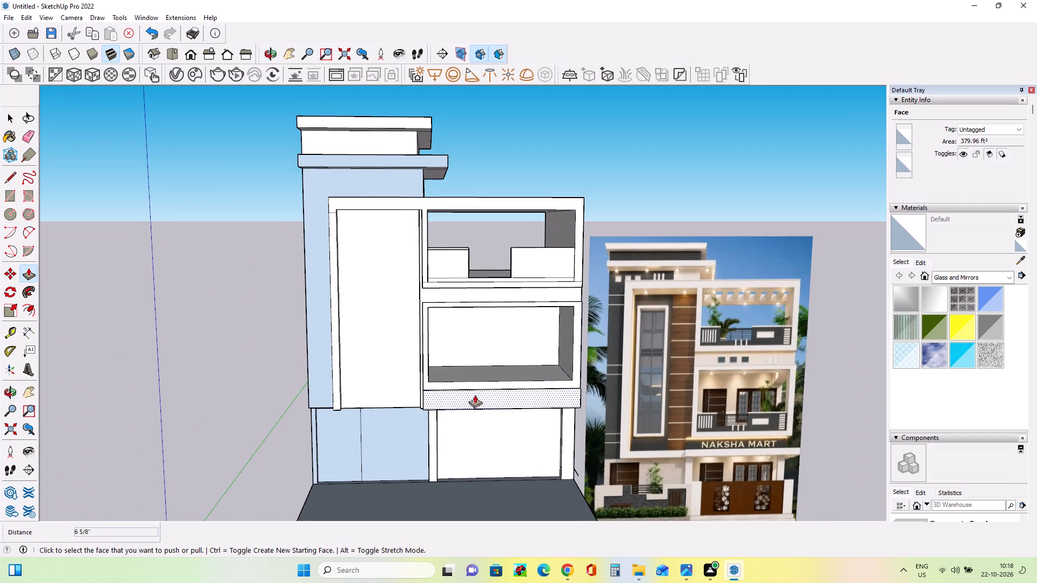
scroll(524, 383, up, 3)
middle_drag(524, 390, 527, 397)
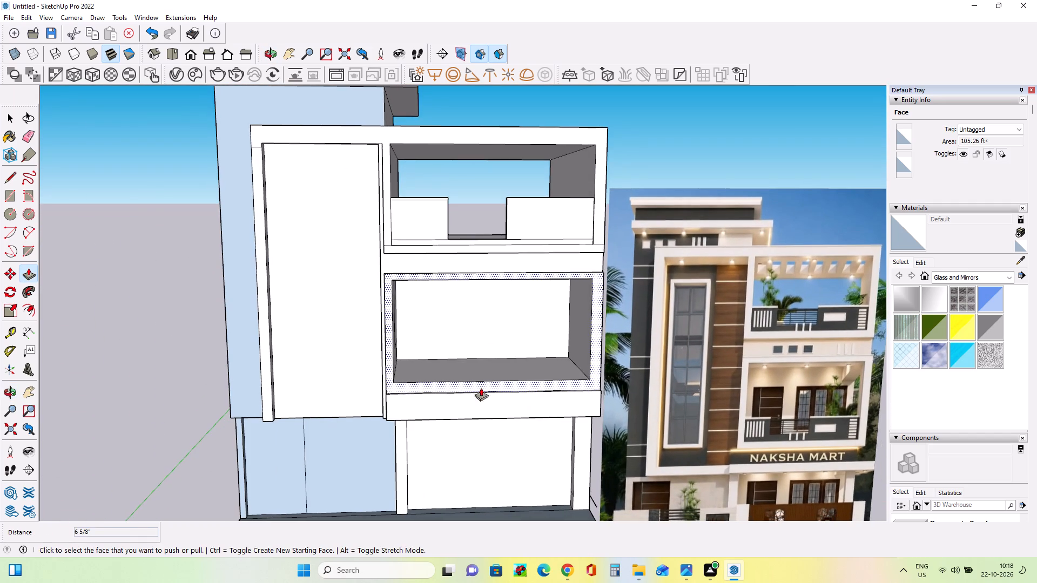
scroll(402, 388, down, 3)
middle_drag(520, 398, 529, 413)
scroll(506, 412, up, 2)
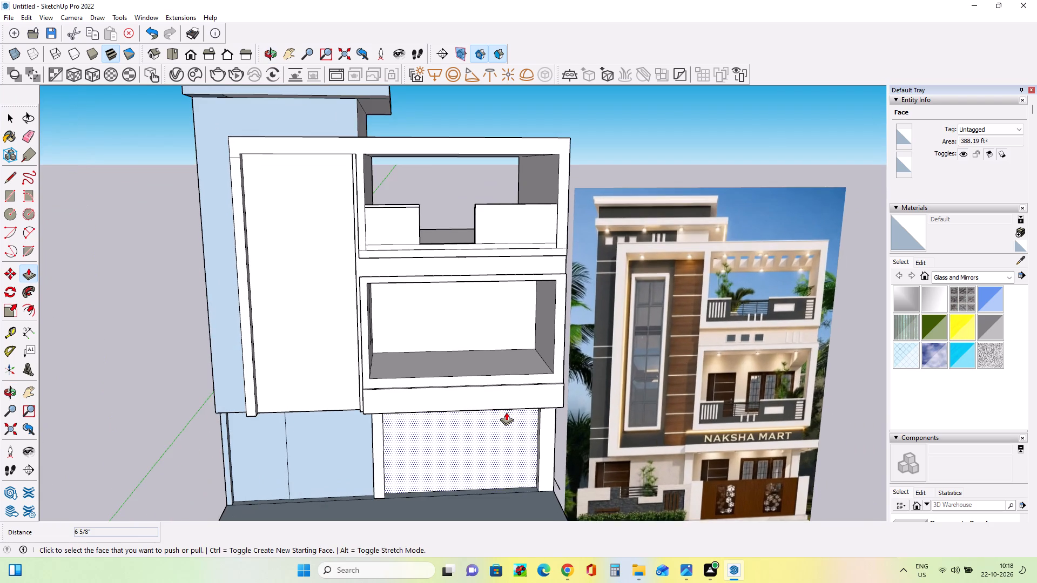
middle_drag(506, 412, 508, 423)
Draw a rectangle about 27' 1 5/16" by 11 5/16" on the lower balcony floor, along the full front edge.
click(2, 204)
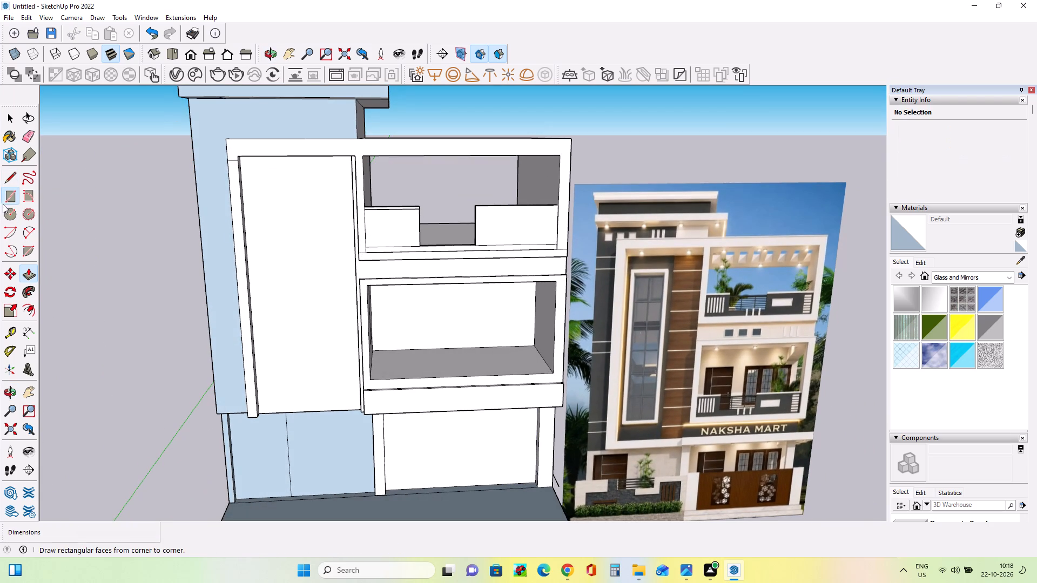
click(6, 195)
middle_drag(416, 388, 419, 446)
scroll(347, 380, up, 7)
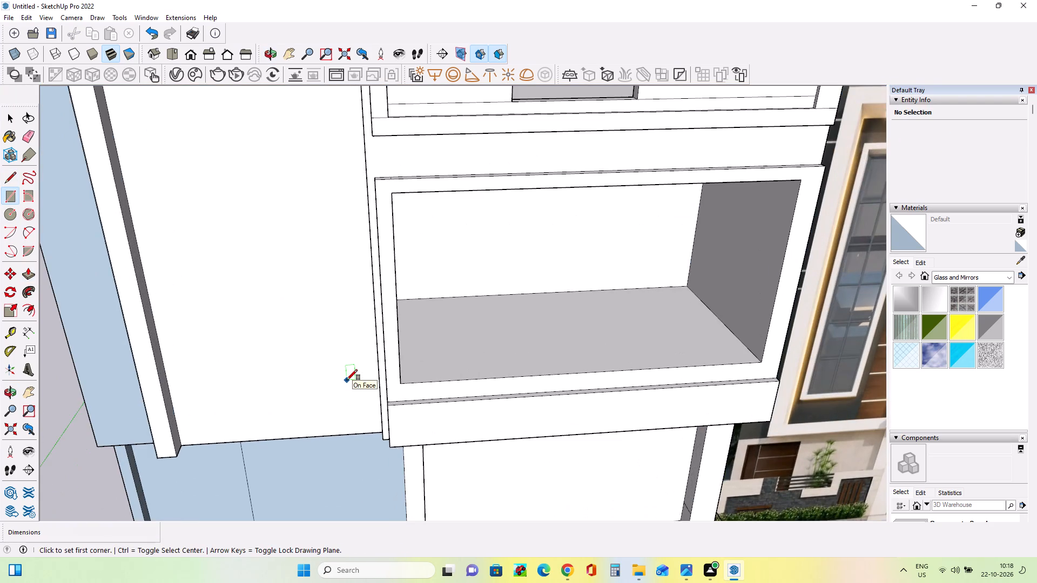
scroll(347, 380, down, 3)
middle_drag(427, 397, 427, 406)
scroll(399, 385, up, 3)
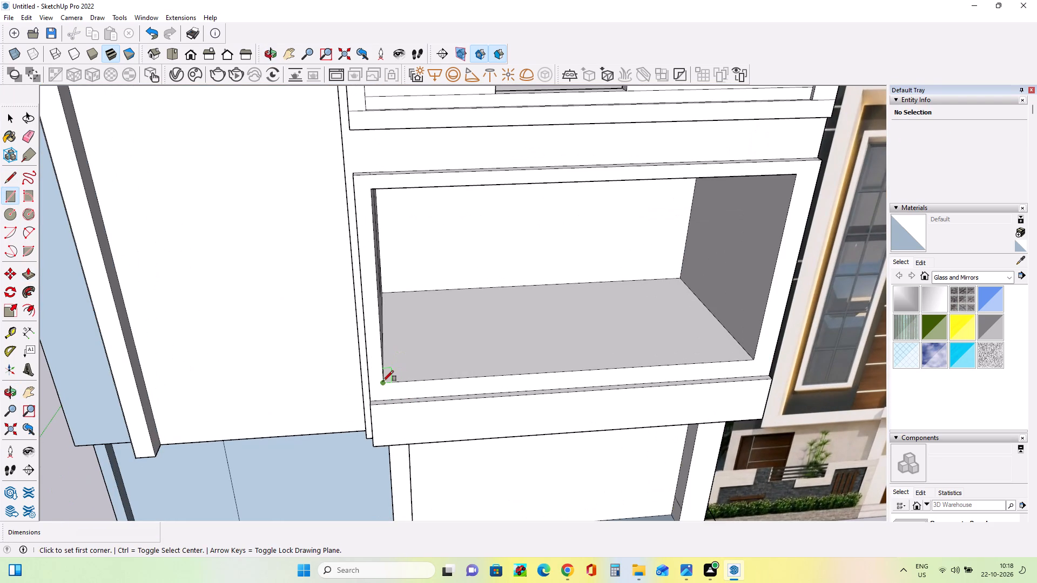
click(383, 379)
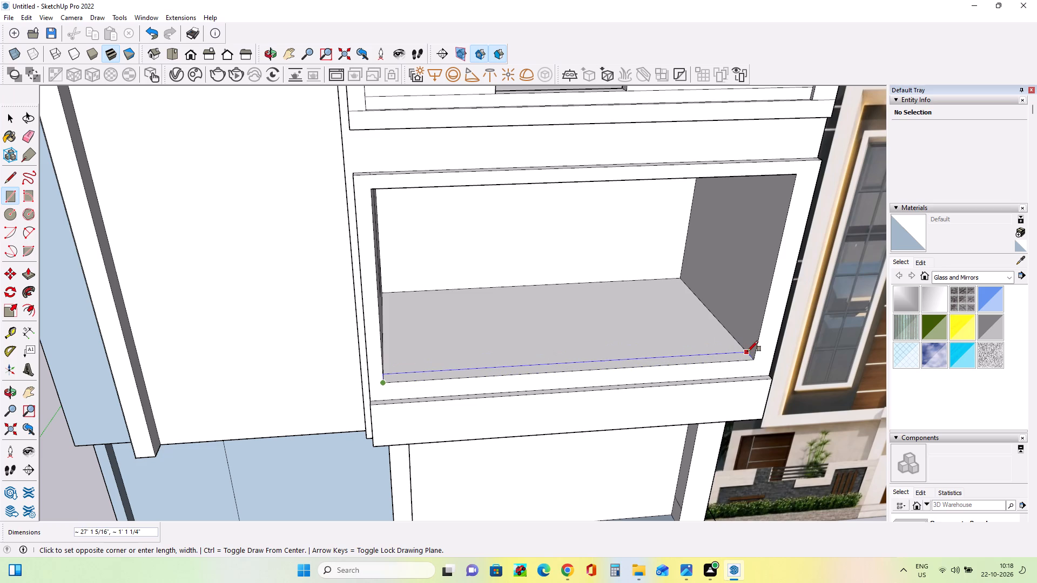
click(749, 352)
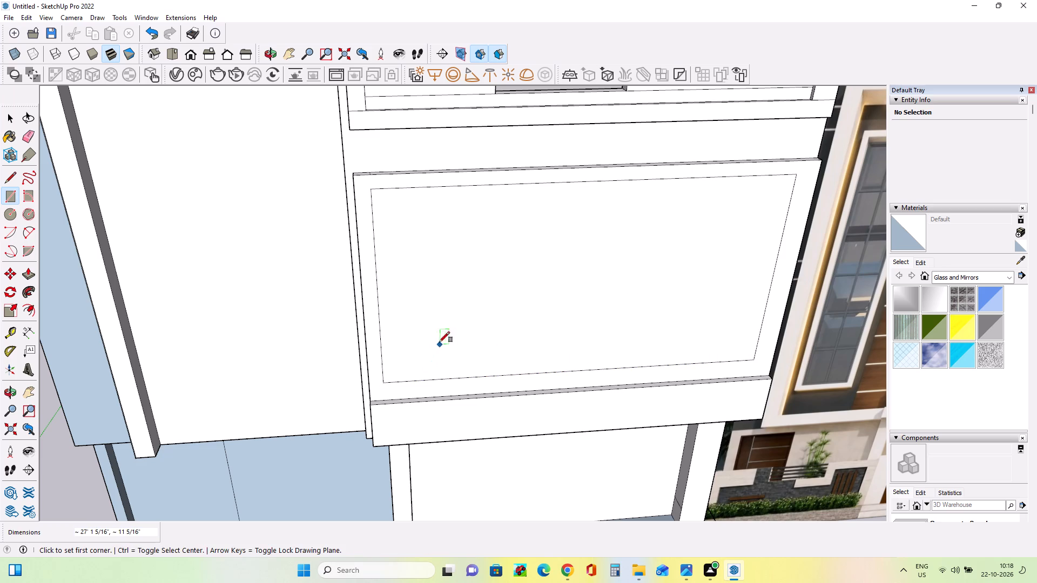
Delete the face covering the lower balcony opening.
click(5, 113)
click(577, 302)
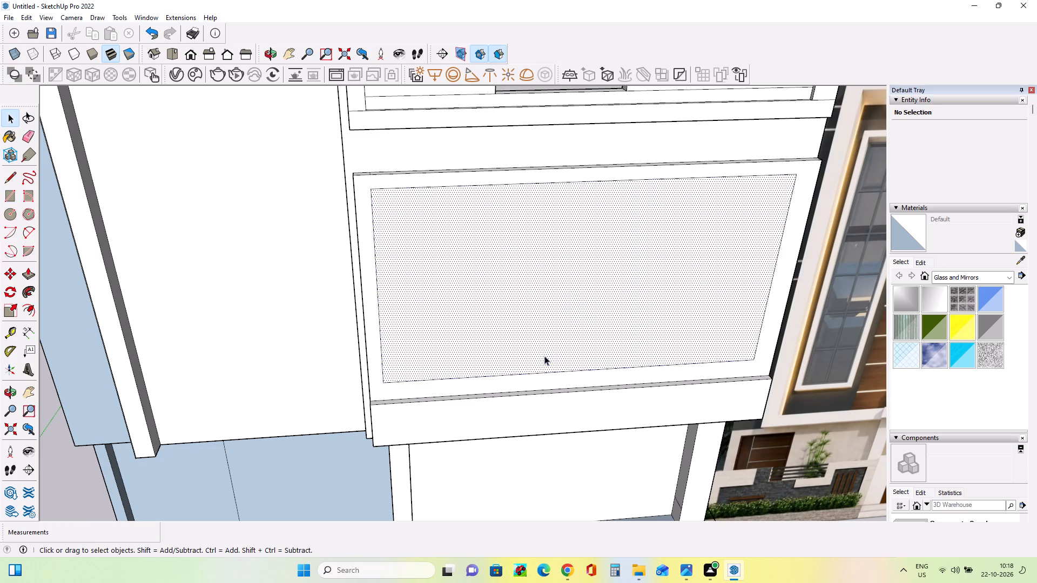
key(Delete)
Pull the narrow strip along the lower balcony floor's front edge up about 5' 3 9/16" as a parapet.
scroll(557, 371, up, 1)
middle_drag(557, 371, 568, 390)
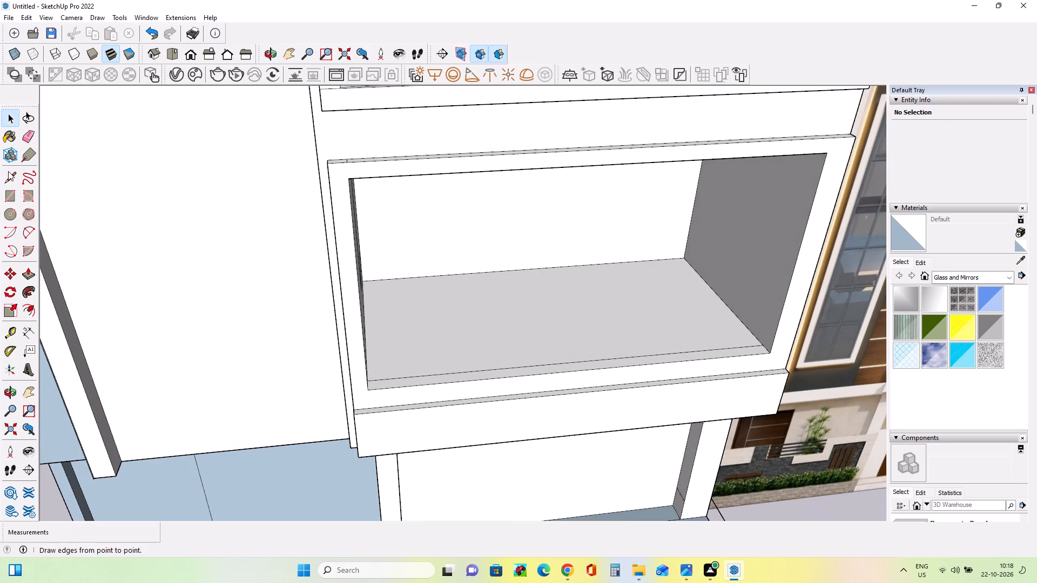
click(22, 272)
click(460, 376)
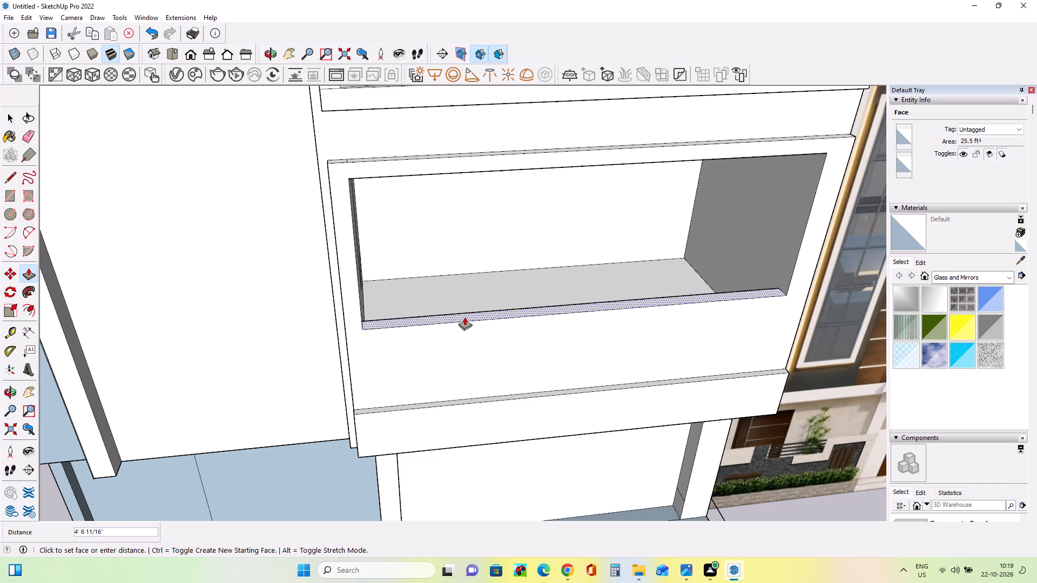
click(467, 307)
scroll(315, 313, down, 7)
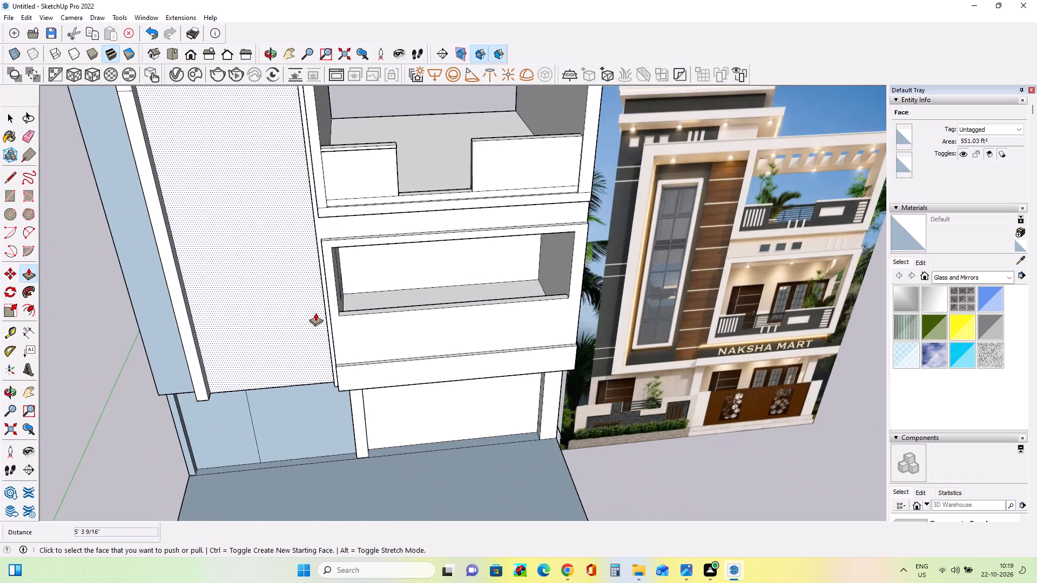
scroll(315, 313, down, 4)
middle_drag(500, 360, 511, 235)
scroll(355, 295, up, 4)
middle_drag(363, 306, 382, 342)
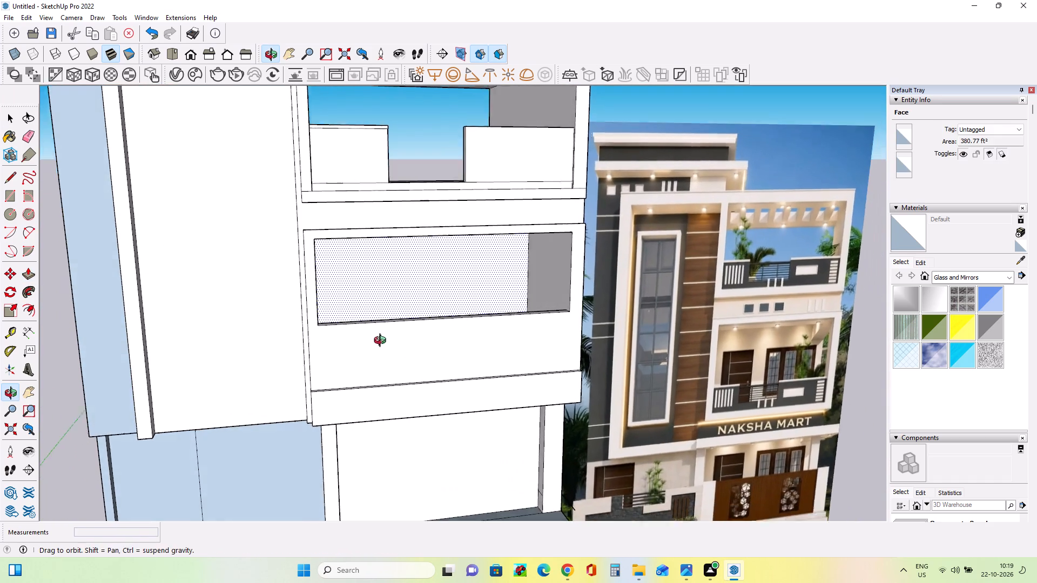
Outline the lower parapet's front face with a line about 29' 7" long near its base and vertical lines down from both opening corners.
middle_drag(382, 342, 386, 347)
scroll(333, 337, up, 5)
middle_drag(336, 348, 341, 364)
click(12, 173)
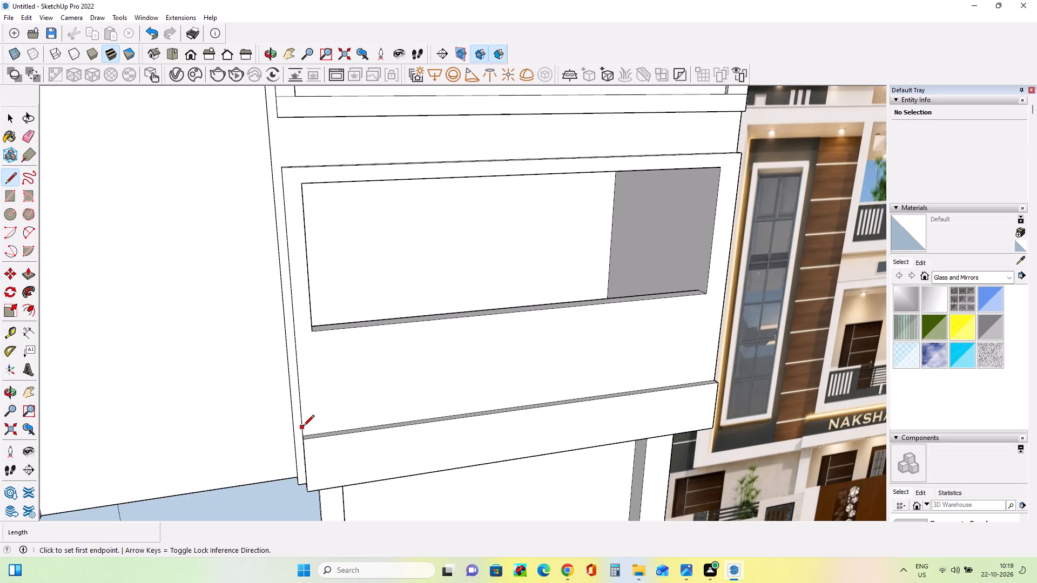
drag(303, 427, 326, 422)
click(713, 372)
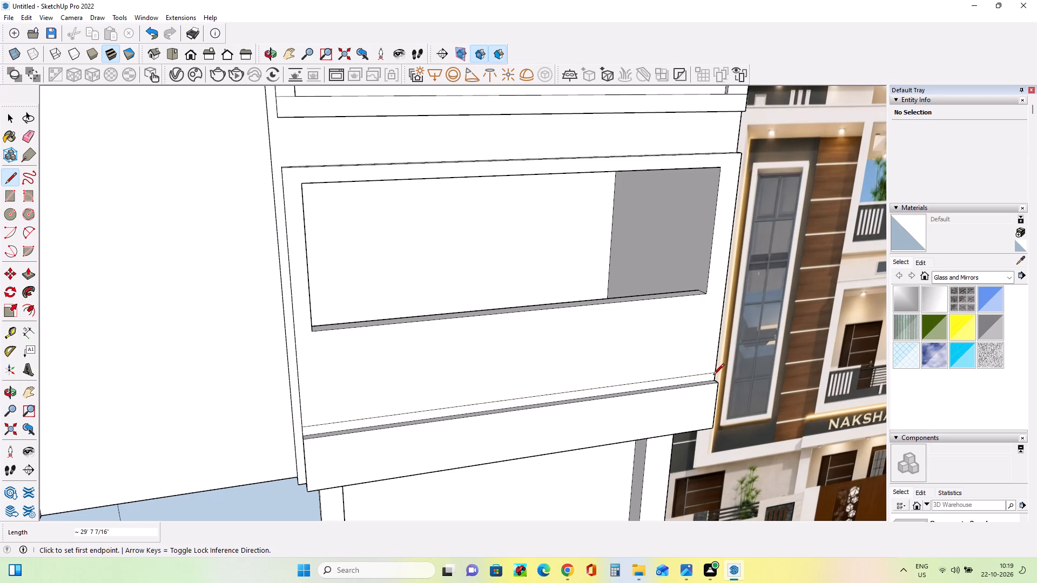
middle_drag(702, 414, 705, 428)
click(318, 338)
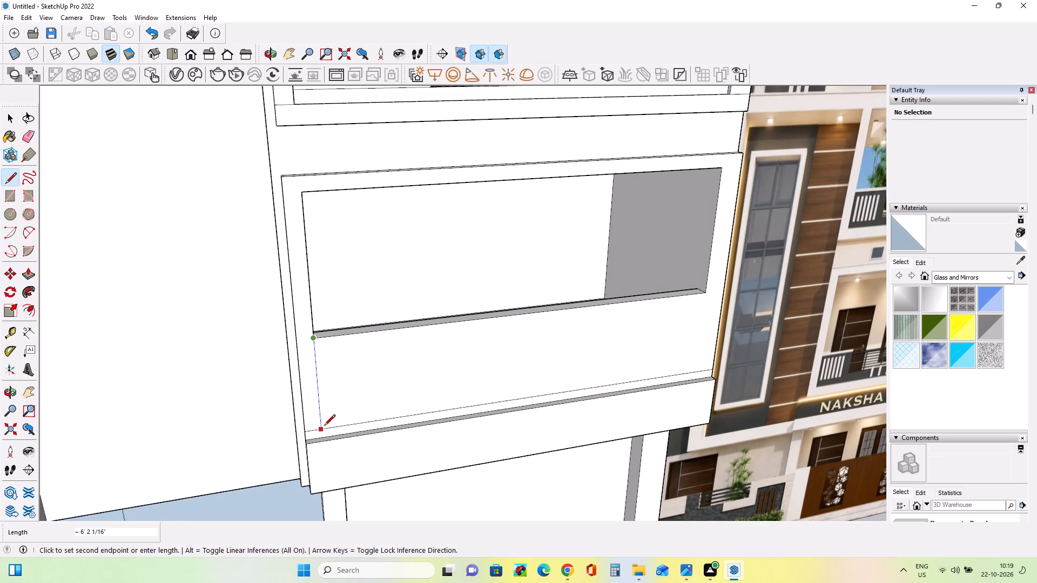
click(324, 426)
click(705, 296)
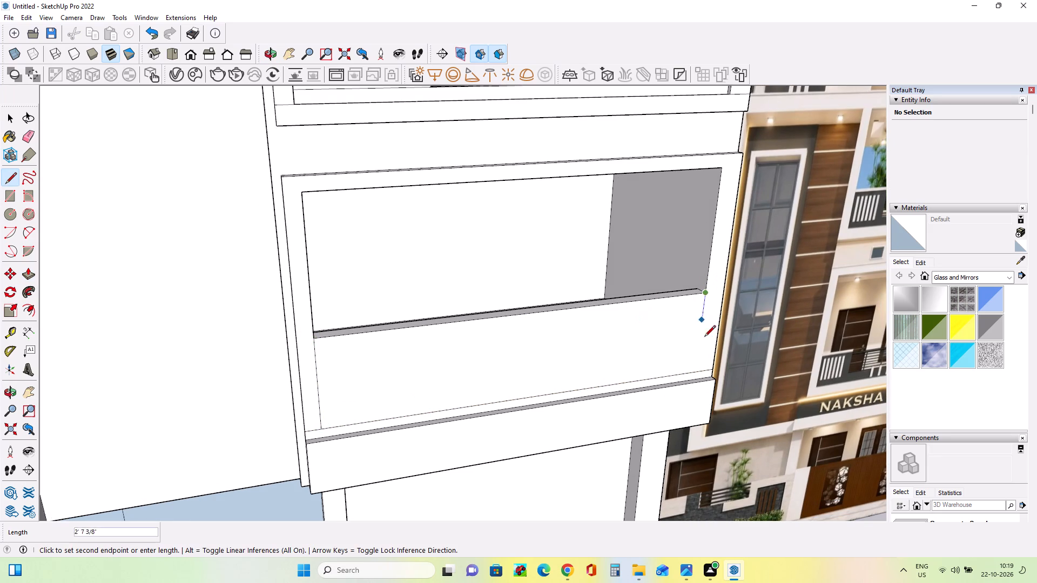
click(701, 371)
Push the lower parapet's inner face outward by about 3/16", and again by about 2 1/16".
middle_drag(401, 302, 298, 276)
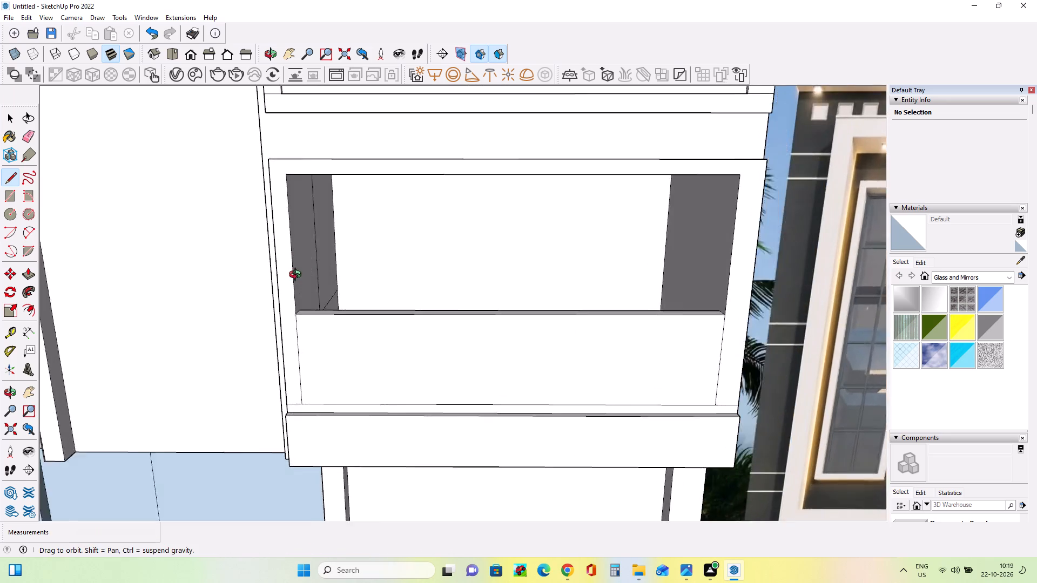
middle_drag(298, 276, 384, 348)
middle_drag(439, 348, 444, 360)
middle_drag(401, 328, 412, 345)
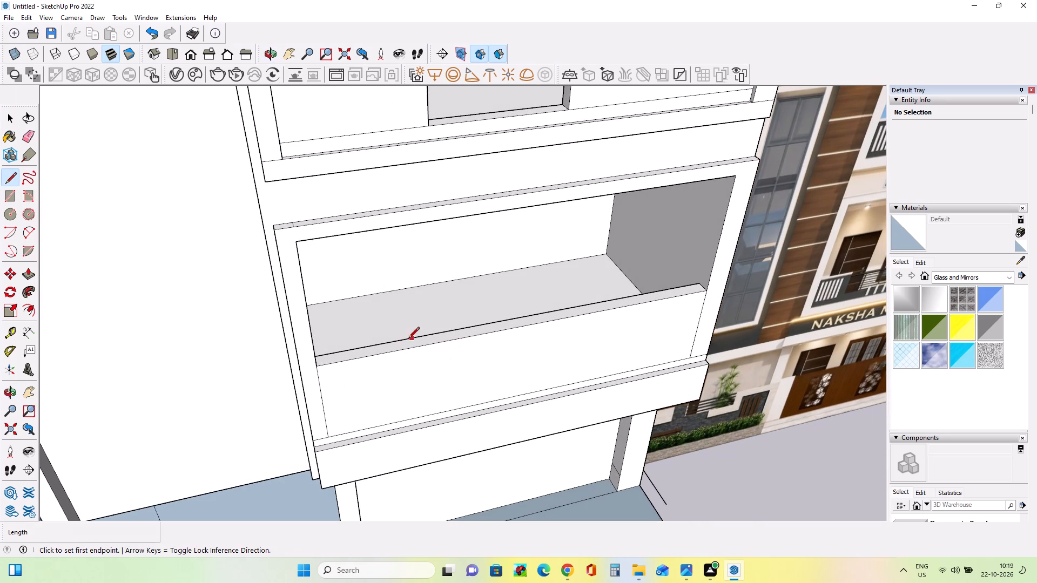
middle_click(307, 369)
scroll(307, 369, down, 6)
middle_drag(352, 369, 329, 299)
scroll(376, 344, up, 4)
middle_drag(387, 358, 555, 425)
scroll(464, 309, up, 4)
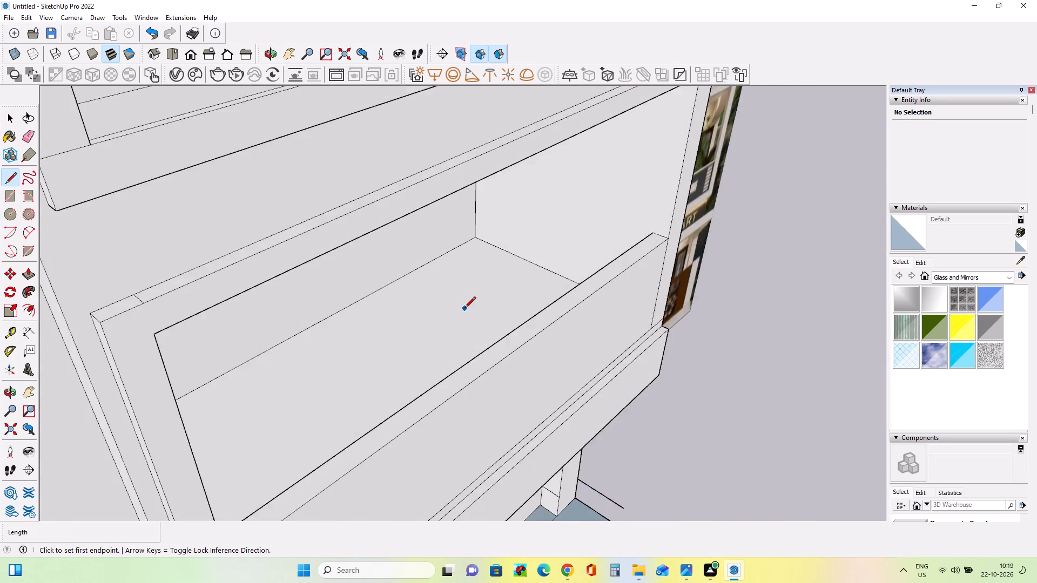
scroll(464, 309, up, 1)
scroll(464, 309, down, 1)
scroll(464, 309, up, 6)
middle_drag(469, 328, 482, 309)
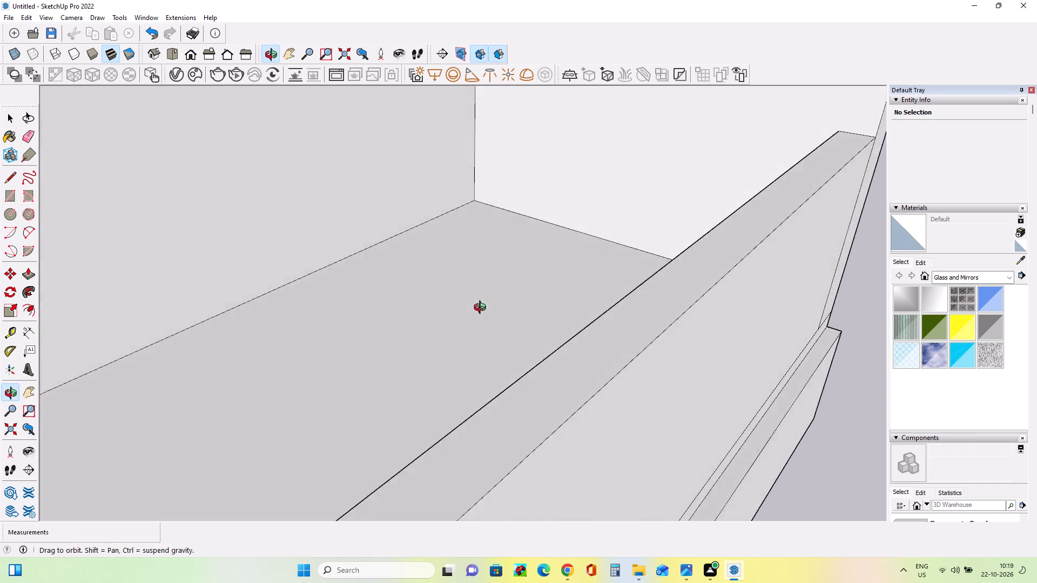
middle_drag(482, 309, 482, 309)
scroll(482, 309, down, 2)
scroll(482, 309, up, 5)
middle_drag(493, 319, 510, 334)
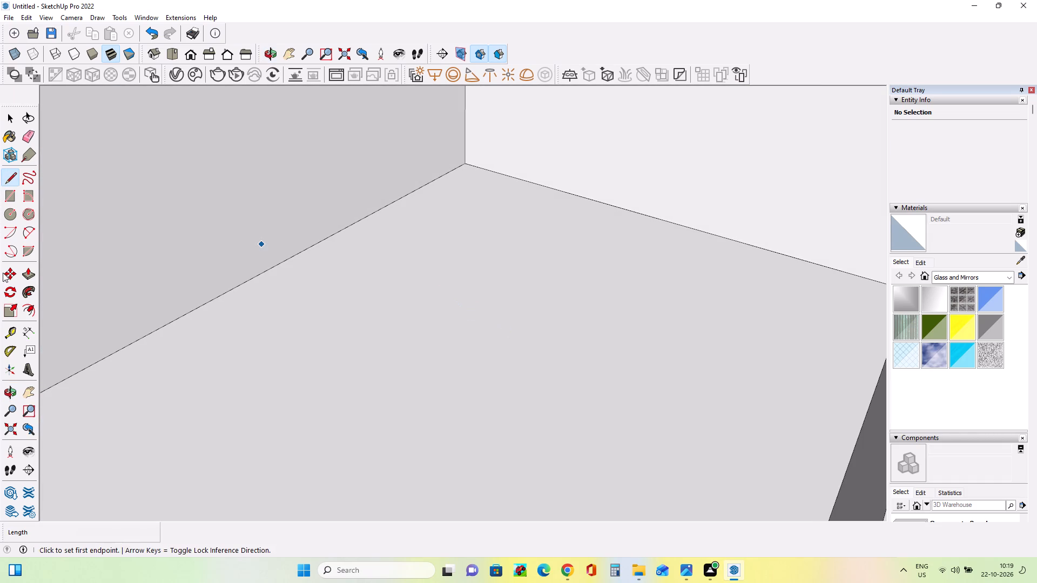
click(23, 270)
drag(843, 462, 849, 465)
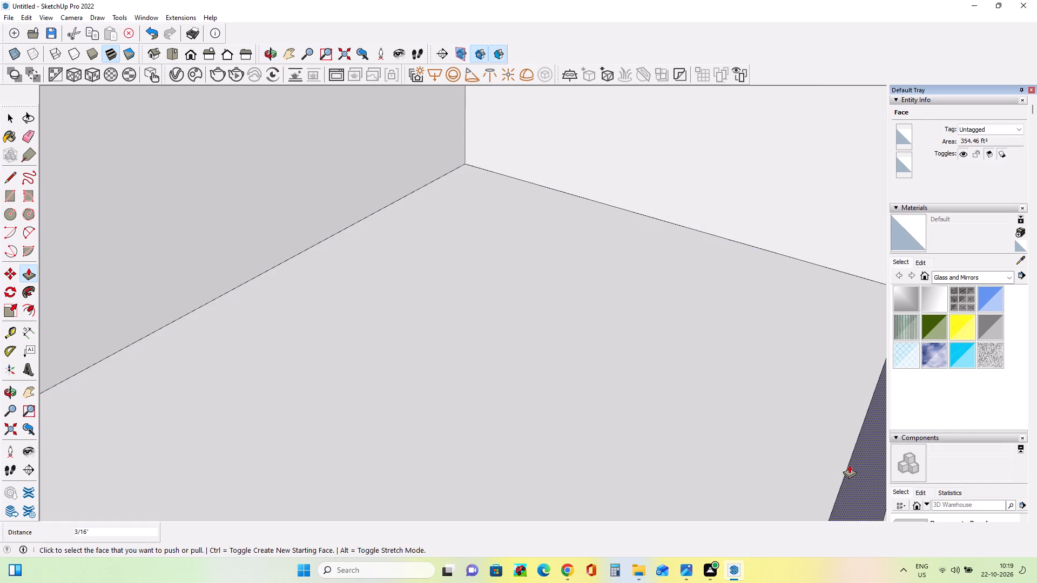
drag(857, 467, 871, 471)
Thin the lower parapet further by pushing its inner face outward about 3 3/16" and another 2 11/16".
scroll(803, 449, down, 8)
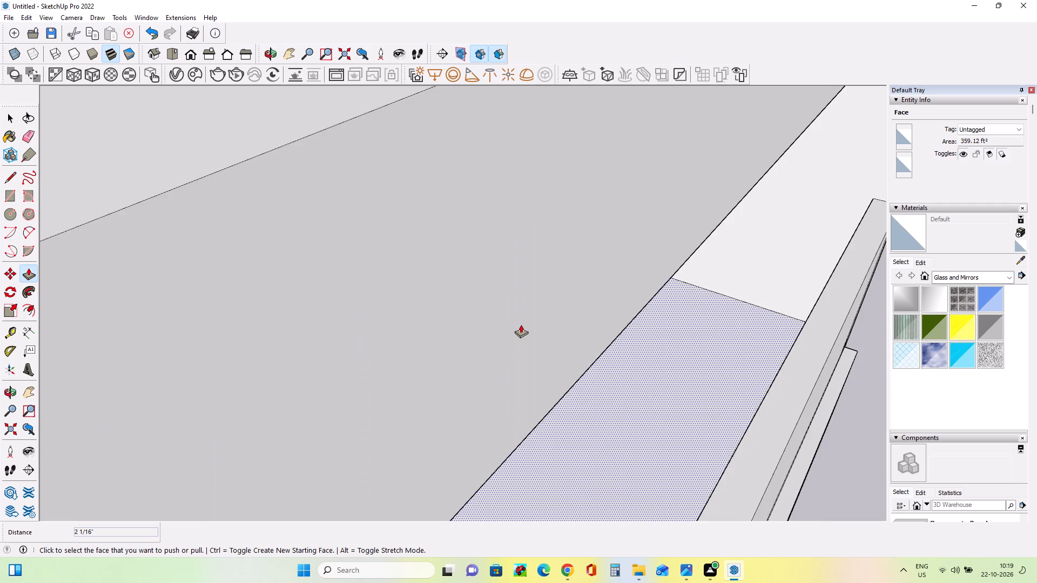
middle_drag(693, 392, 683, 349)
scroll(693, 392, down, 1)
scroll(656, 335, up, 8)
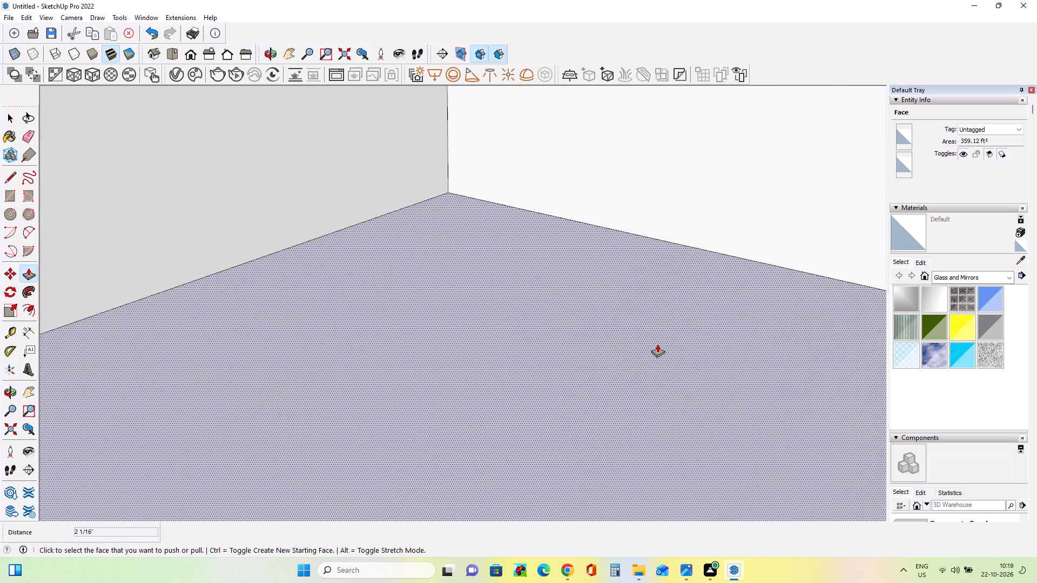
scroll(657, 344, down, 4)
middle_drag(635, 349, 670, 360)
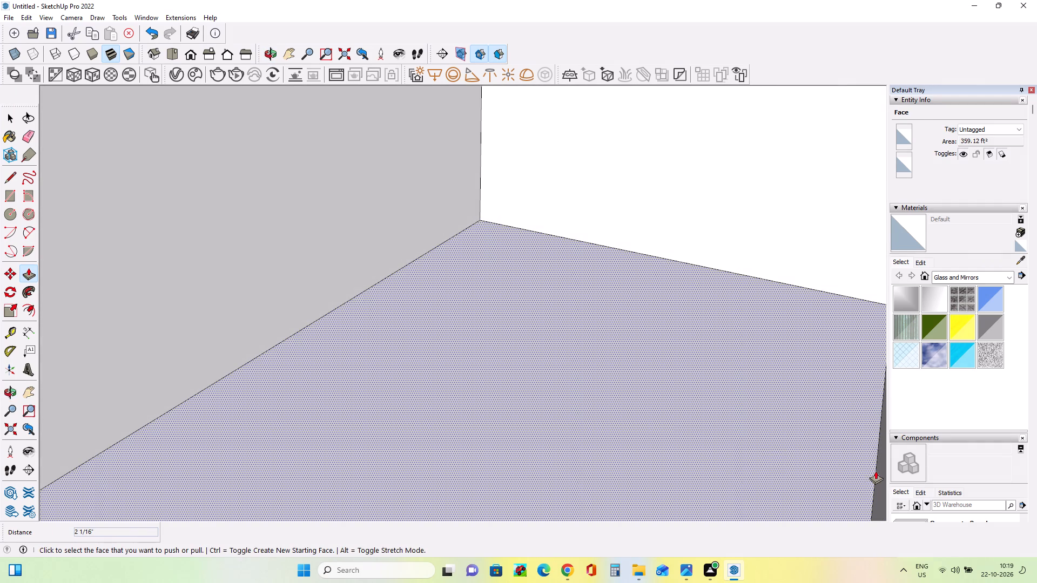
click(24, 390)
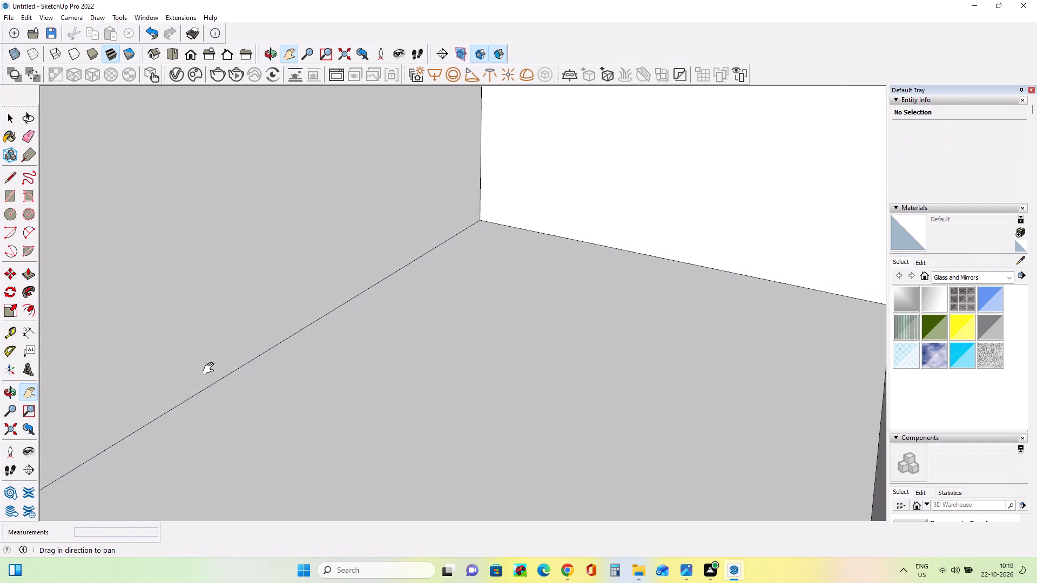
drag(211, 369, 154, 356)
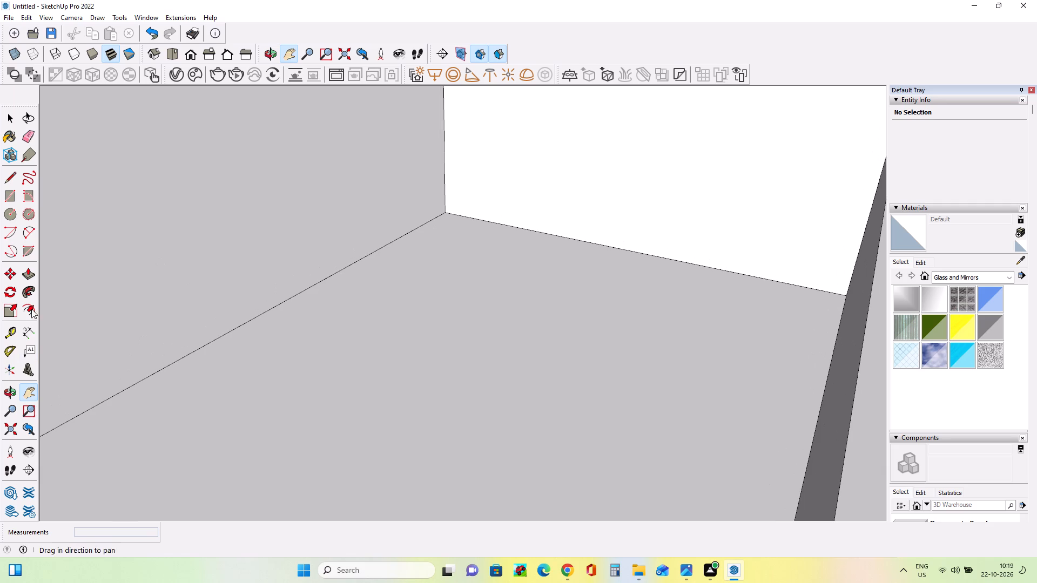
click(24, 274)
drag(803, 490, 821, 490)
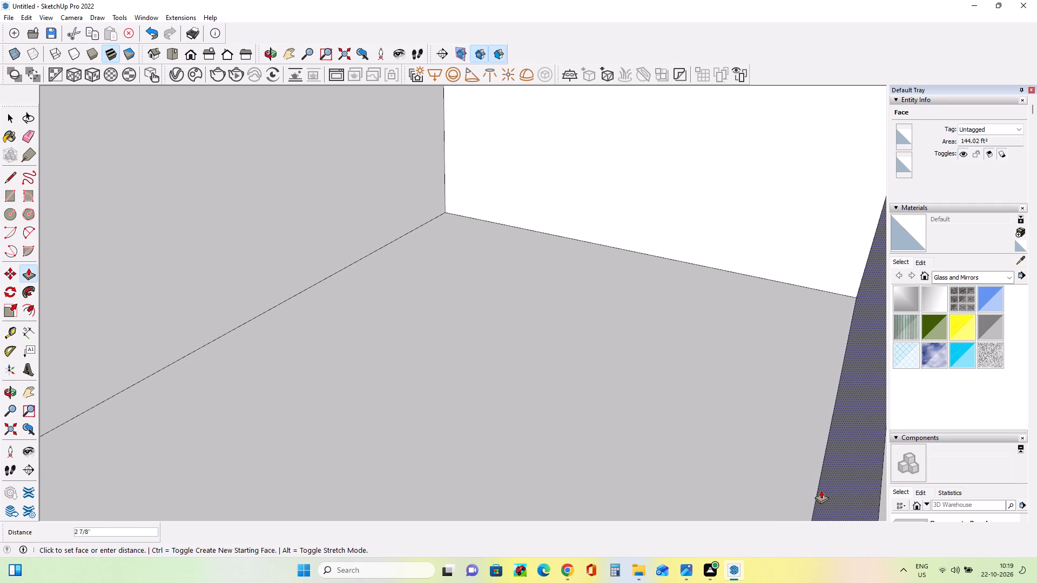
drag(821, 490, 822, 490)
scroll(695, 440, down, 2)
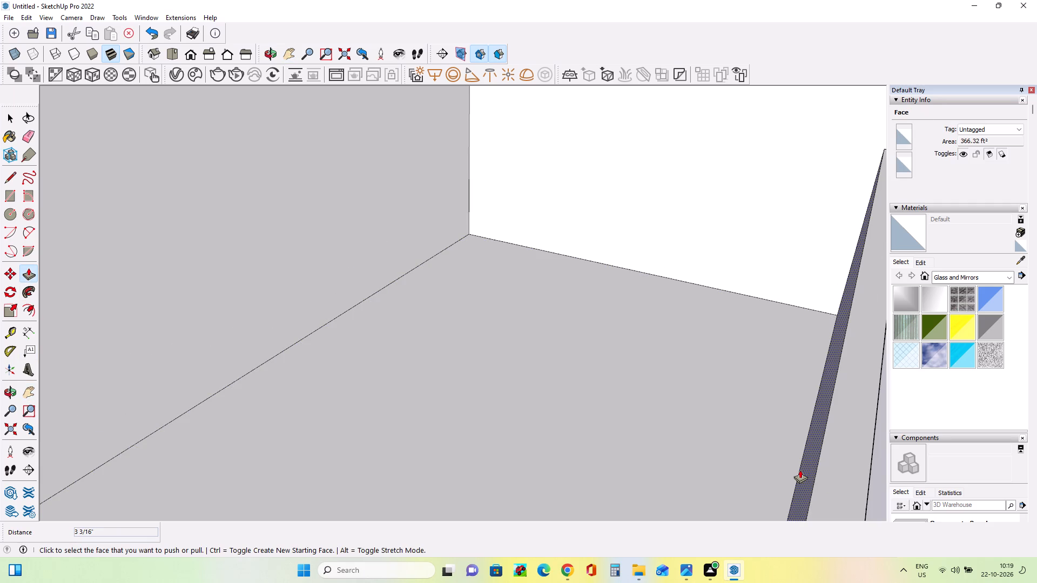
click(800, 470)
click(811, 475)
Pull the lower parapet's inner face back inward about 1 5/16".
scroll(648, 441, down, 7)
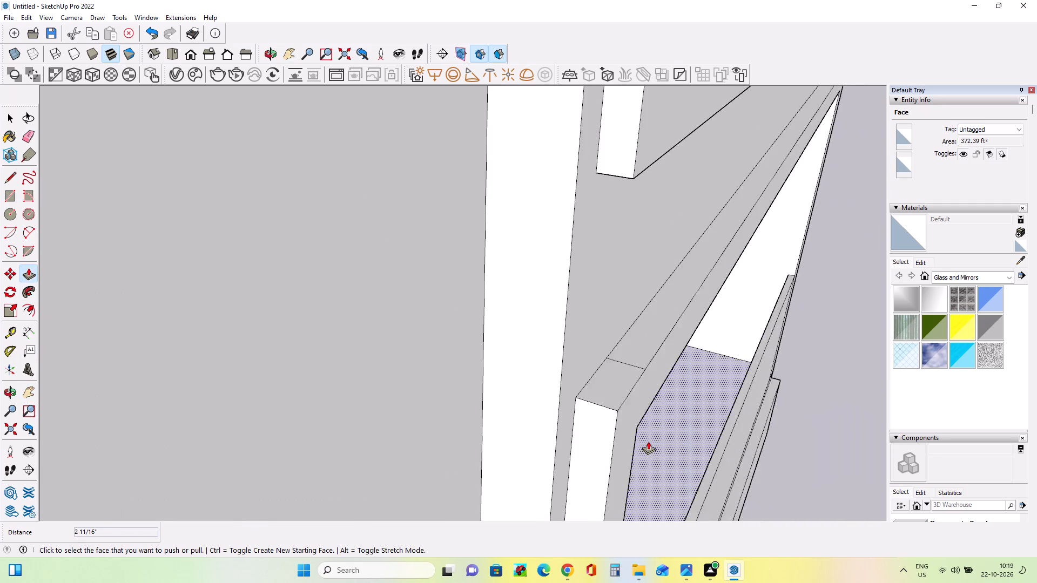
scroll(648, 441, down, 8)
scroll(524, 424, down, 4)
middle_drag(644, 453, 630, 449)
scroll(623, 431, up, 5)
scroll(623, 431, down, 1)
scroll(623, 431, up, 7)
middle_drag(625, 433, 631, 421)
scroll(631, 421, up, 4)
click(854, 470)
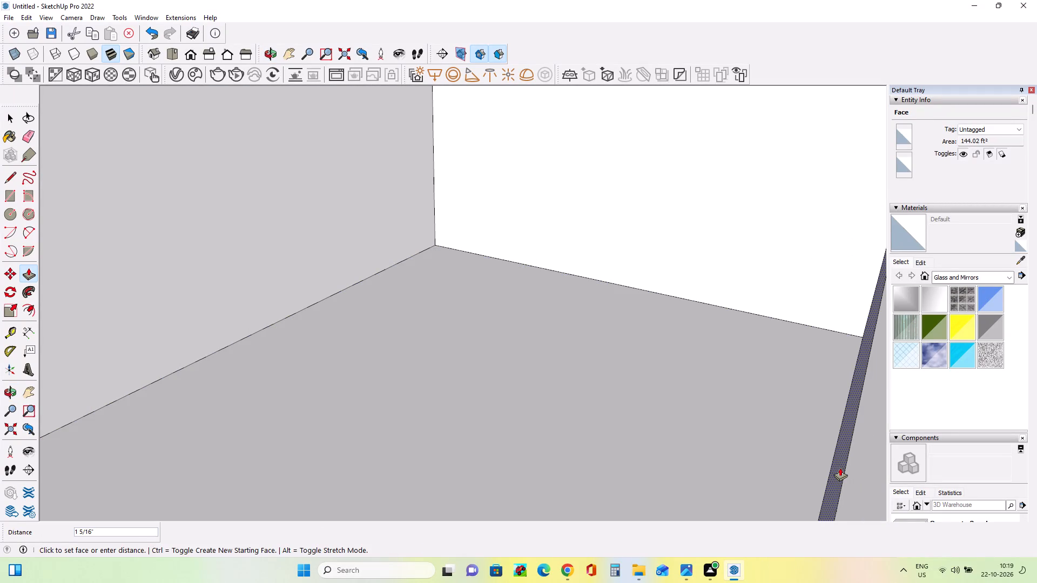
click(840, 467)
Compare the building front and its two balcony parapets with the facade image.
scroll(565, 419, down, 8)
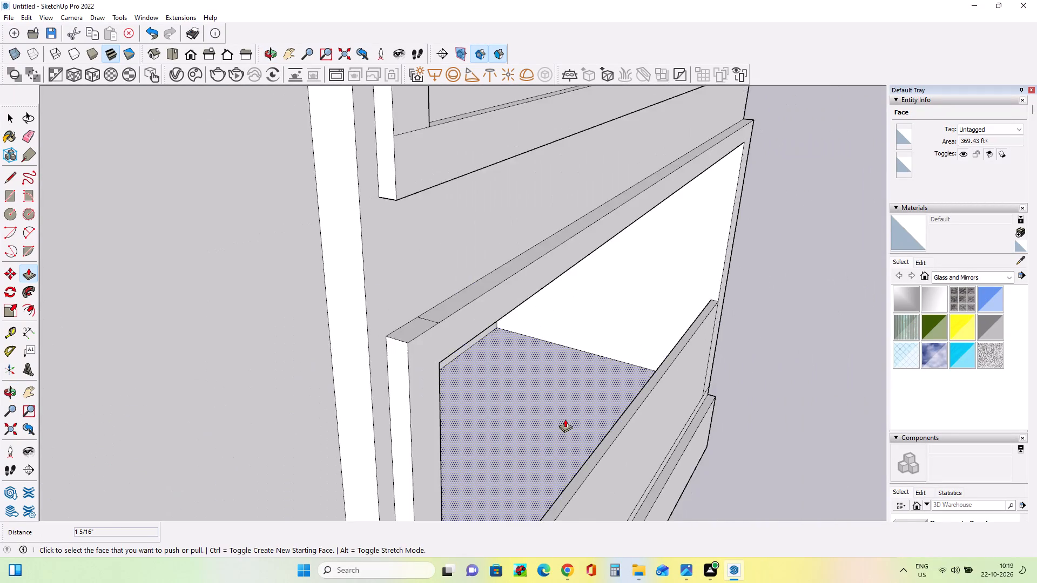
scroll(565, 419, down, 4)
scroll(565, 419, up, 1)
scroll(565, 419, down, 5)
middle_drag(721, 430, 588, 397)
scroll(594, 397, down, 8)
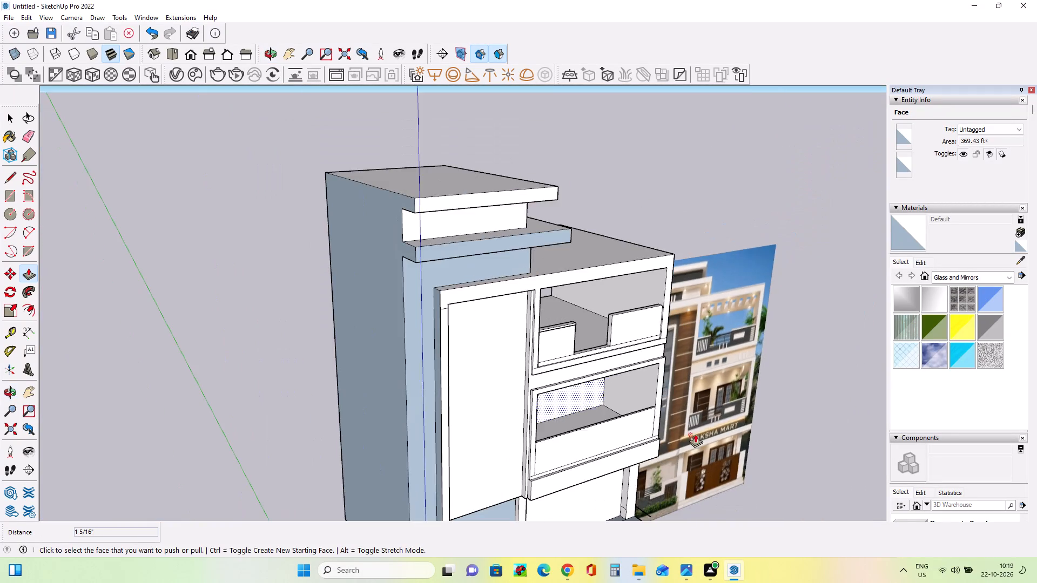
middle_drag(738, 457, 616, 433)
scroll(615, 430, down, 4)
scroll(615, 430, up, 1)
scroll(615, 430, down, 8)
scroll(636, 487, up, 1)
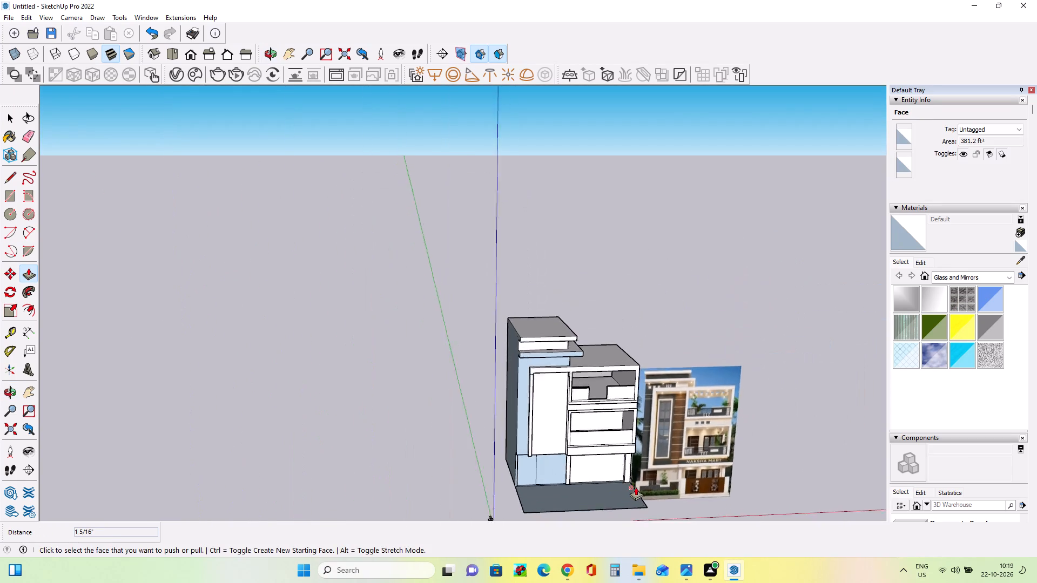
scroll(636, 487, up, 13)
middle_drag(637, 485, 648, 497)
scroll(447, 349, down, 3)
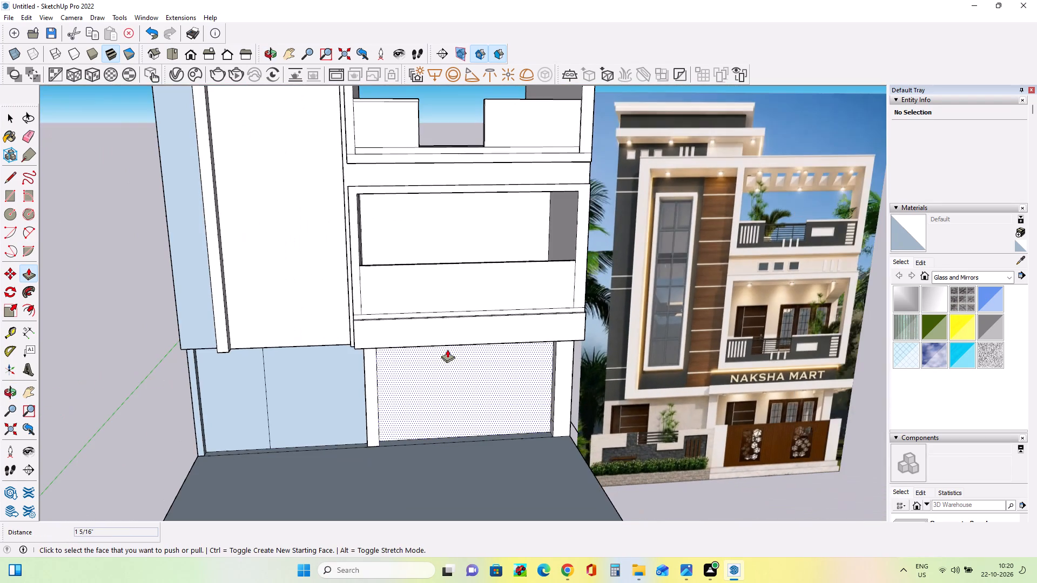
scroll(452, 318, down, 2)
Draw a vertical line about 23' 6" down from the upper parapet gap's left edge, and retrace it up the lower parapet's face.
click(11, 175)
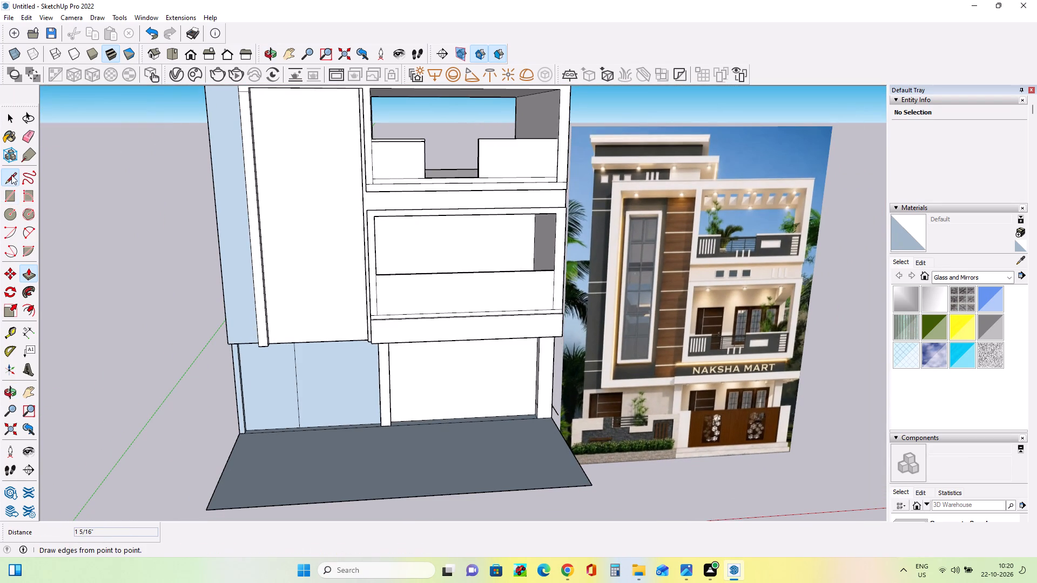
click(426, 162)
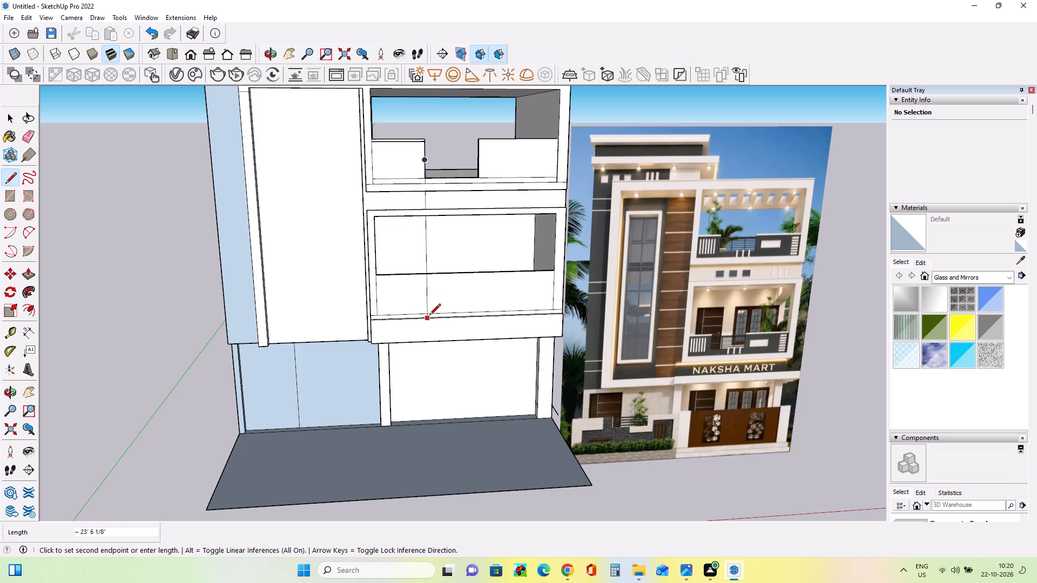
scroll(430, 315, up, 8)
middle_drag(430, 315, 439, 375)
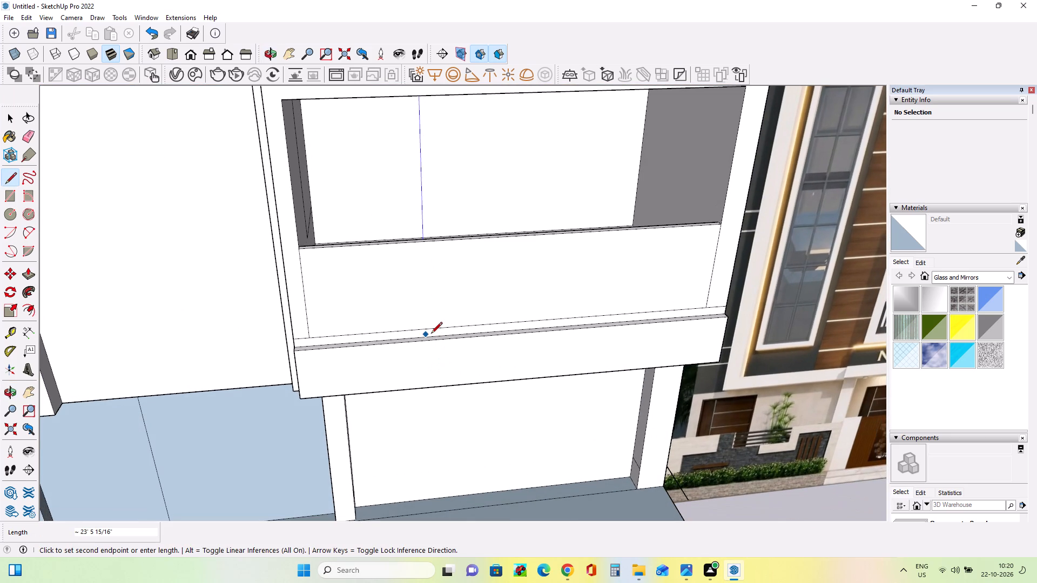
click(431, 334)
click(427, 330)
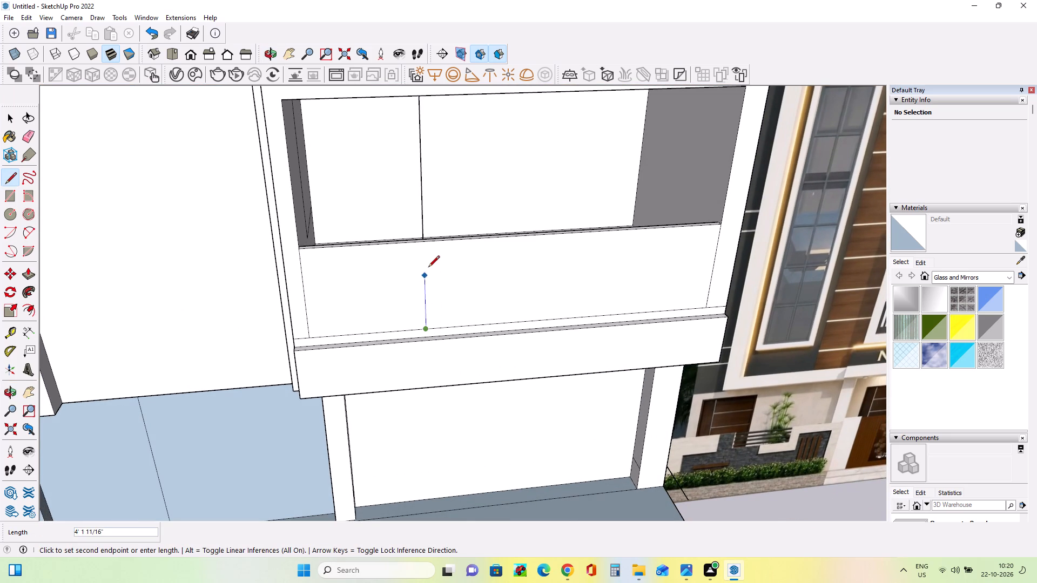
click(430, 243)
Erase the vertical alignment line crossing the lower balcony opening.
middle_drag(485, 335, 499, 374)
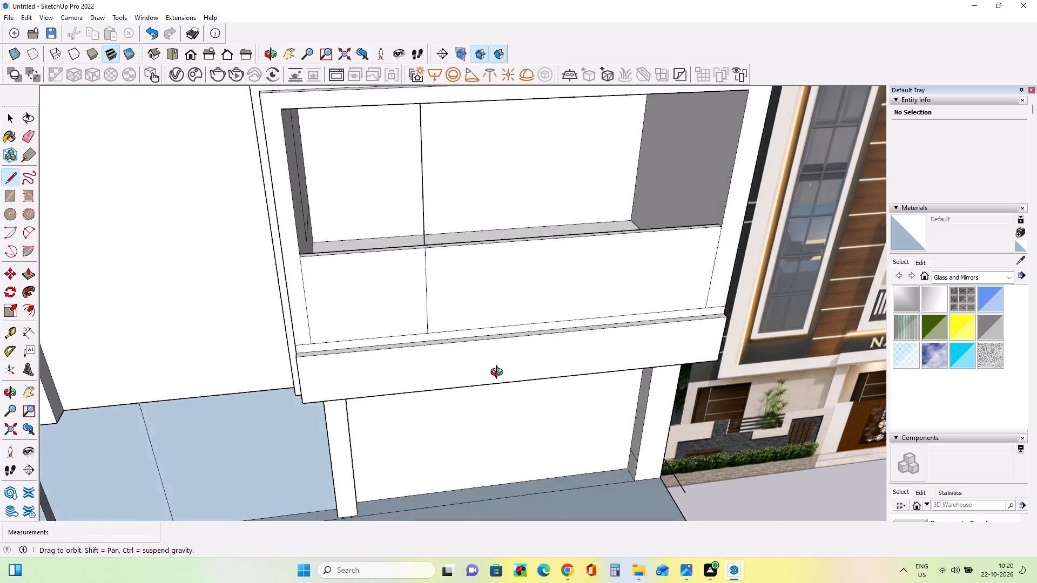
middle_drag(499, 374, 501, 379)
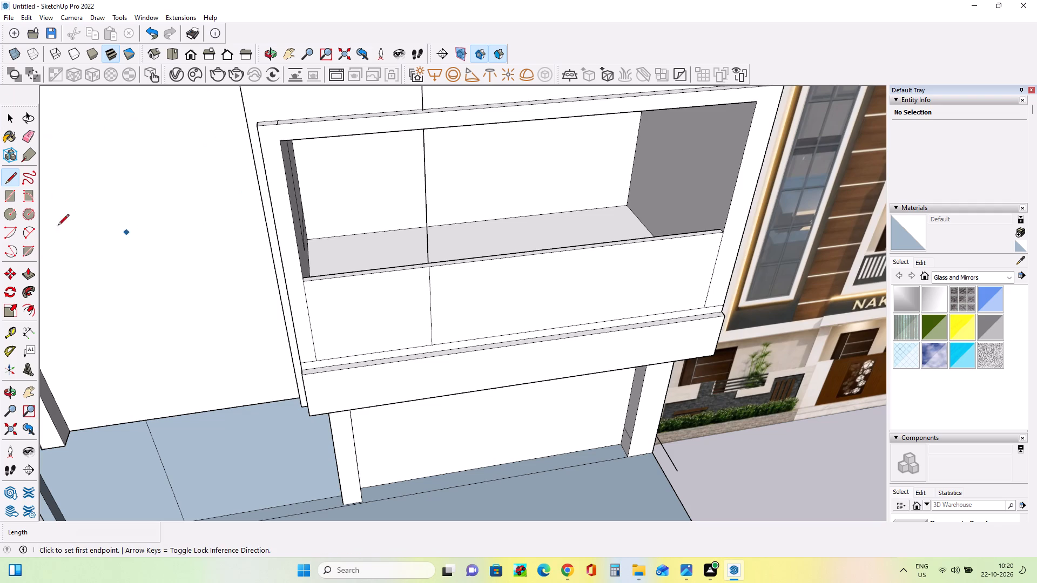
drag(23, 108, 25, 132)
double_click(25, 132)
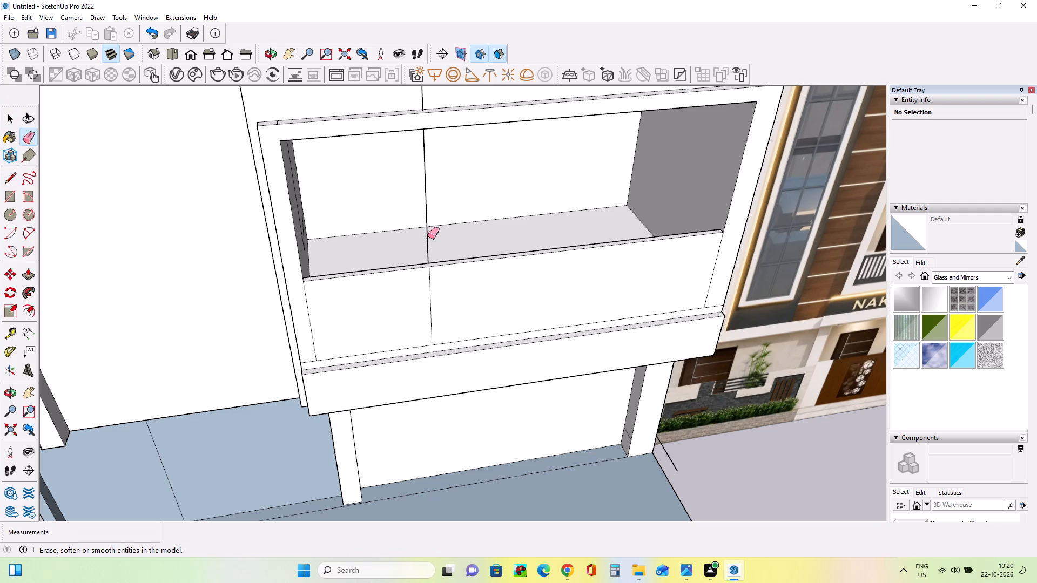
click(428, 236)
Draw a vertical line from the upper parapet gap's right edge to the lower parapet's base, and retrace it about 6' 2" up the parapet face.
middle_drag(441, 304, 296, 280)
scroll(296, 280, down, 3)
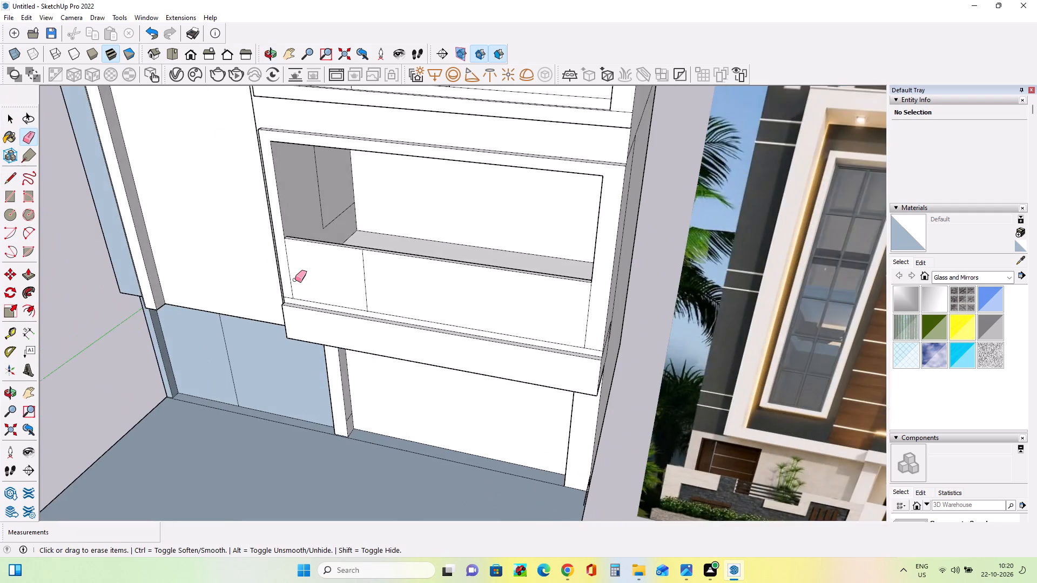
scroll(295, 280, down, 5)
middle_drag(298, 280, 380, 241)
scroll(281, 214, down, 1)
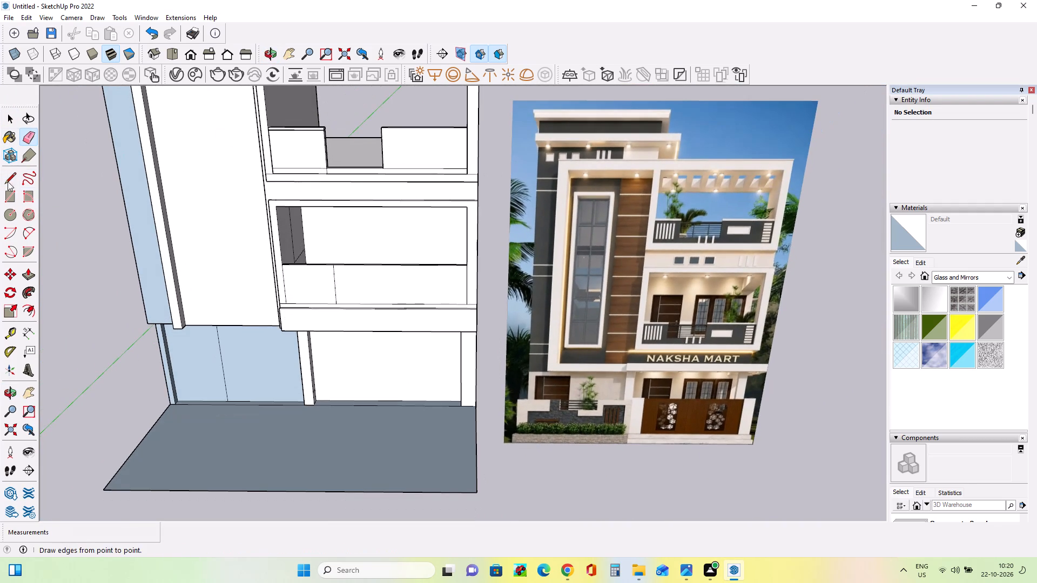
click(6, 175)
scroll(366, 138, up, 4)
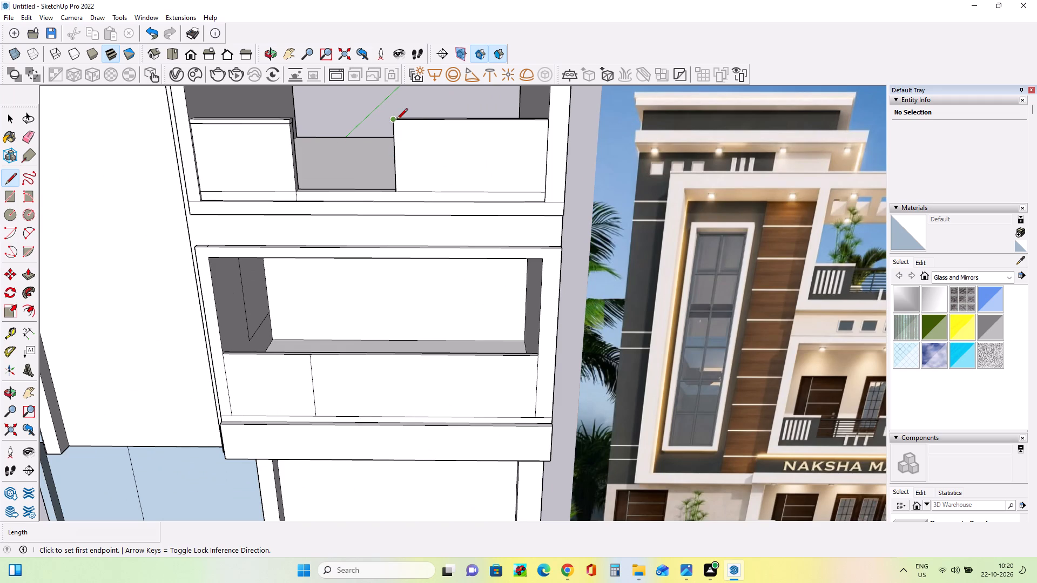
click(396, 120)
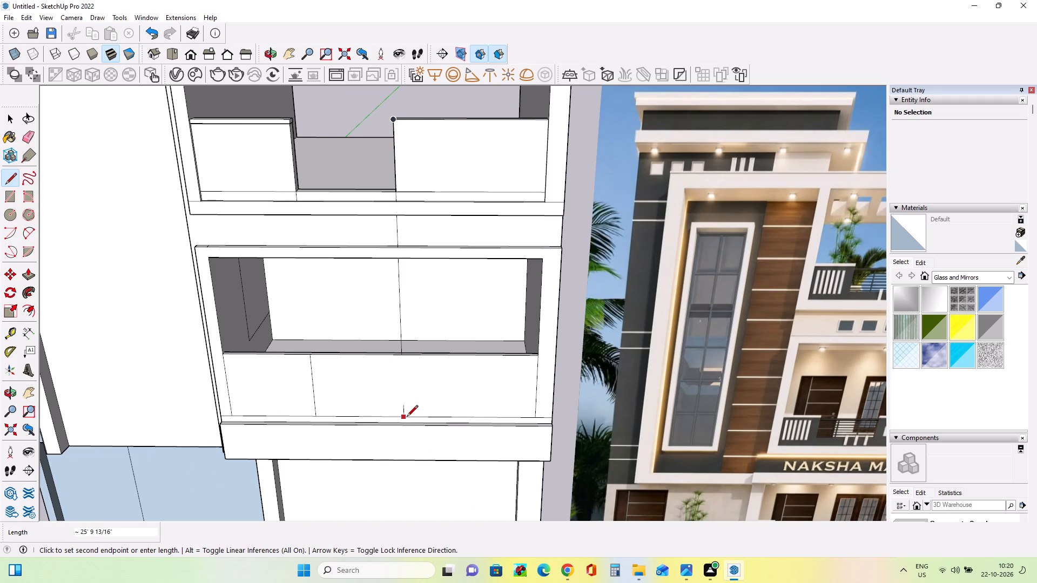
scroll(401, 420, up, 8)
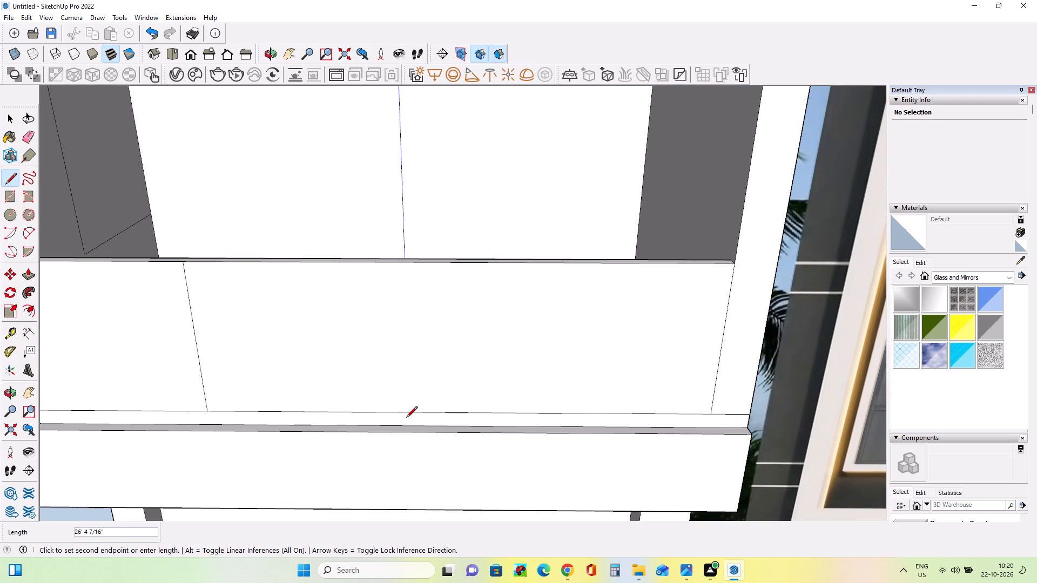
click(406, 415)
middle_drag(473, 434, 493, 442)
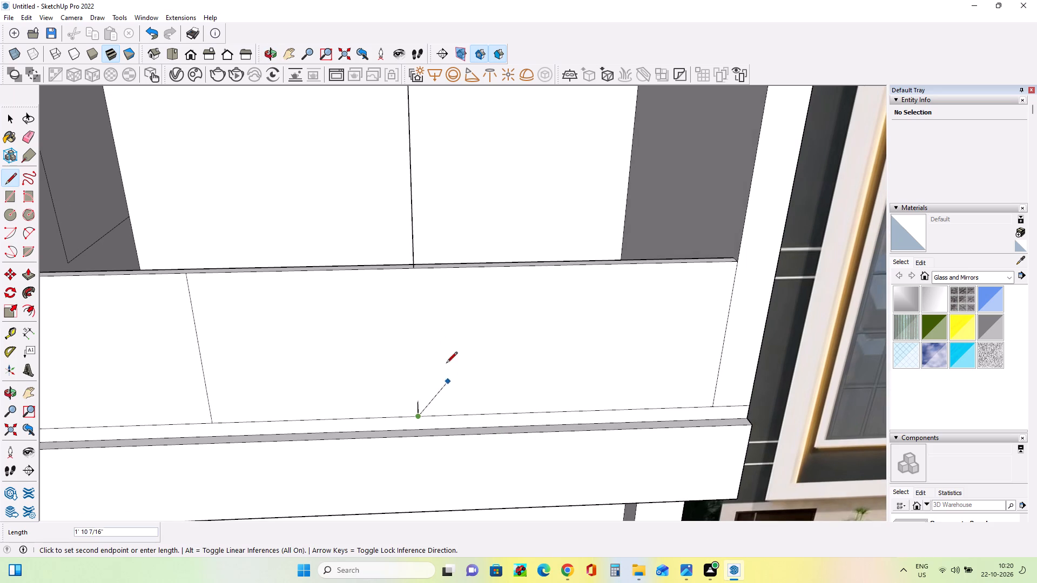
click(413, 267)
Erase the new vertical alignment line crossing the lower balcony opening, keeping its part on the parapet face.
middle_drag(467, 349, 472, 357)
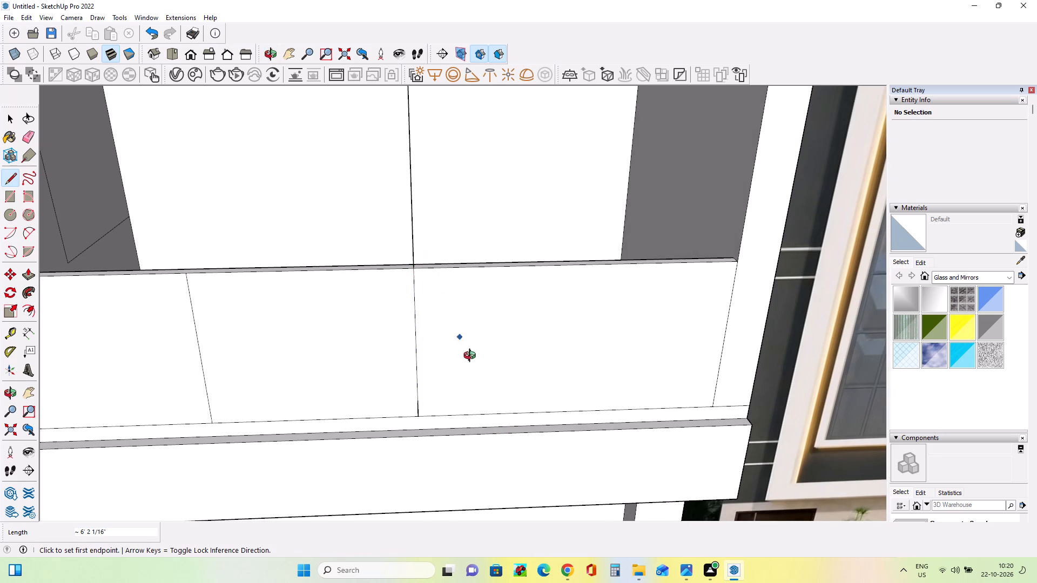
middle_drag(472, 357, 483, 376)
click(28, 135)
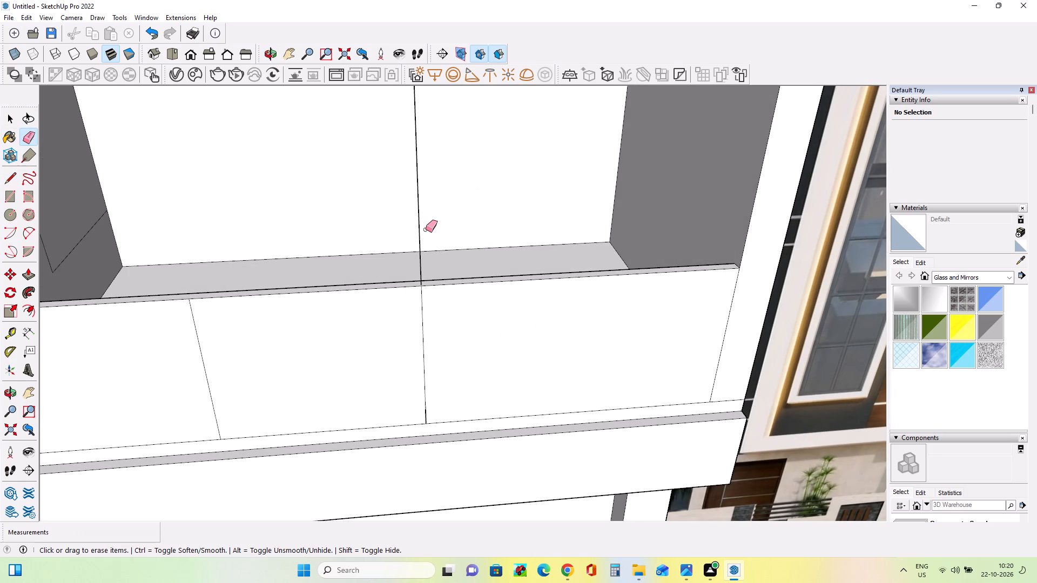
click(421, 230)
click(420, 231)
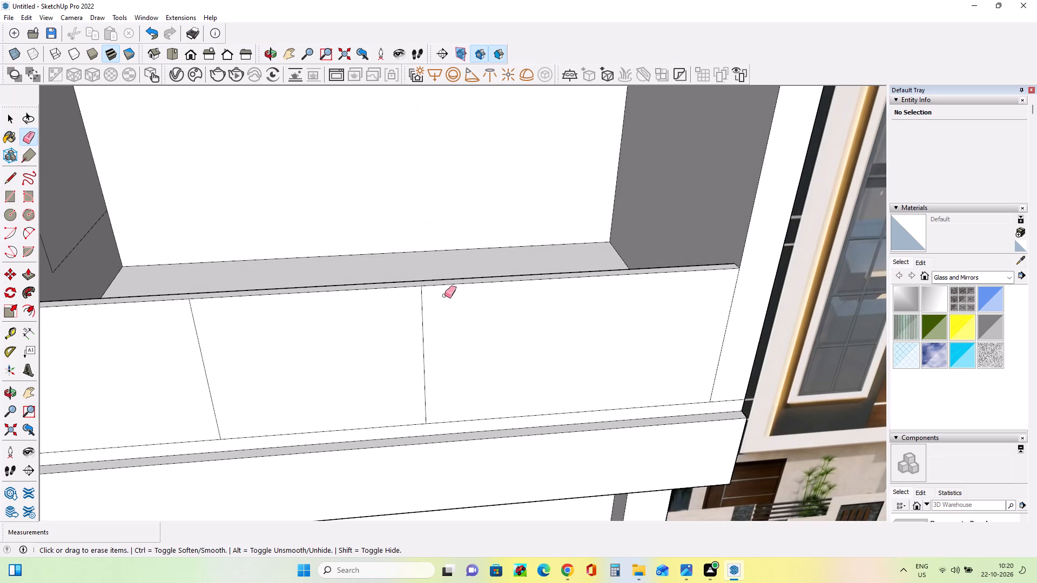
Draw two lines about 4 11/16" long across the lower parapet's top, one from each vertical gap line.
middle_drag(455, 313, 477, 356)
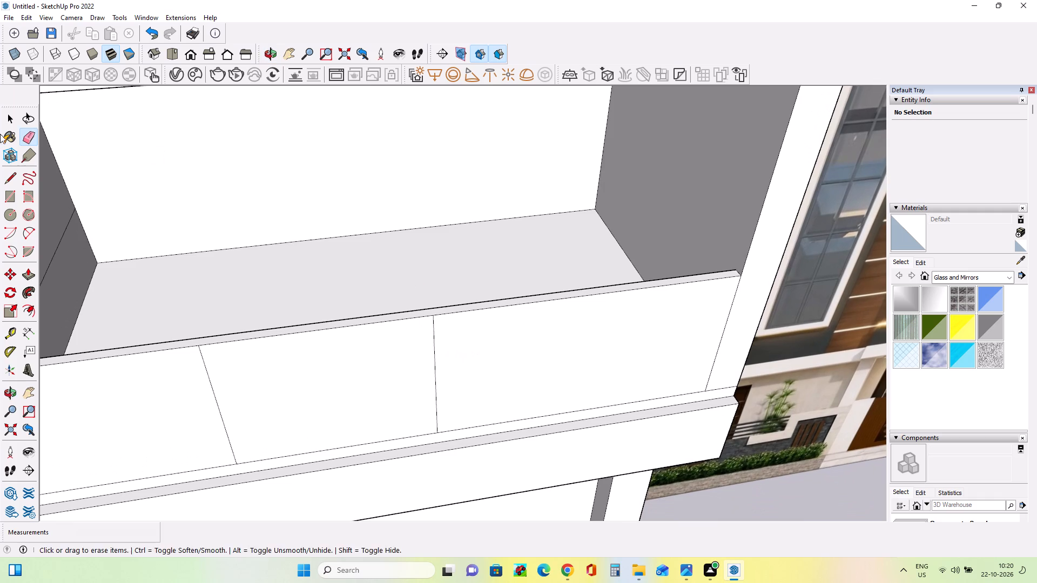
click(12, 175)
scroll(231, 293, up, 4)
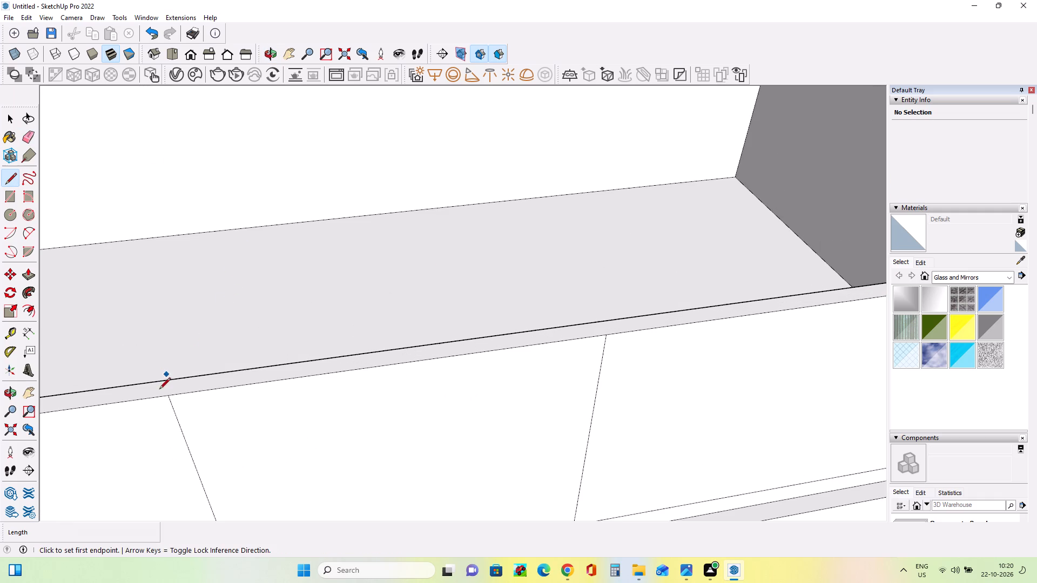
click(167, 399)
click(169, 382)
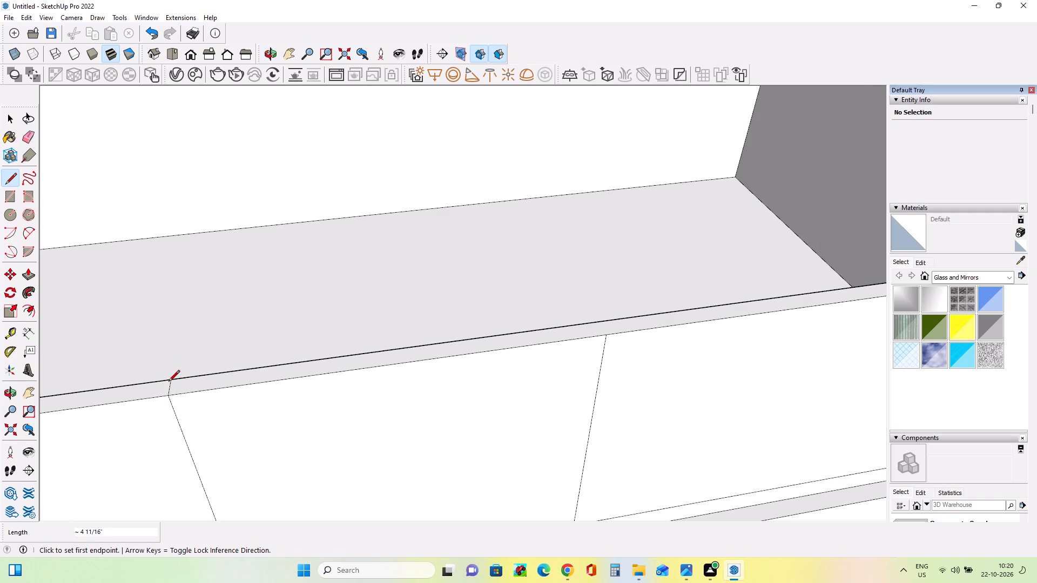
click(607, 335)
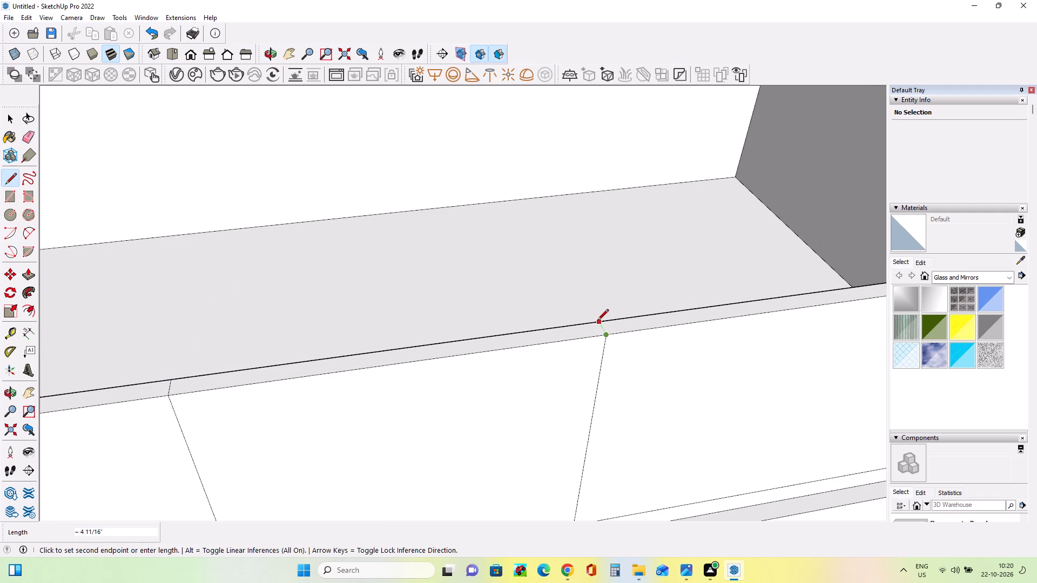
click(597, 321)
Push the lower parapet's top between the two gap lines down about 5' 3 3/4".
scroll(529, 263, down, 7)
middle_drag(530, 290, 517, 268)
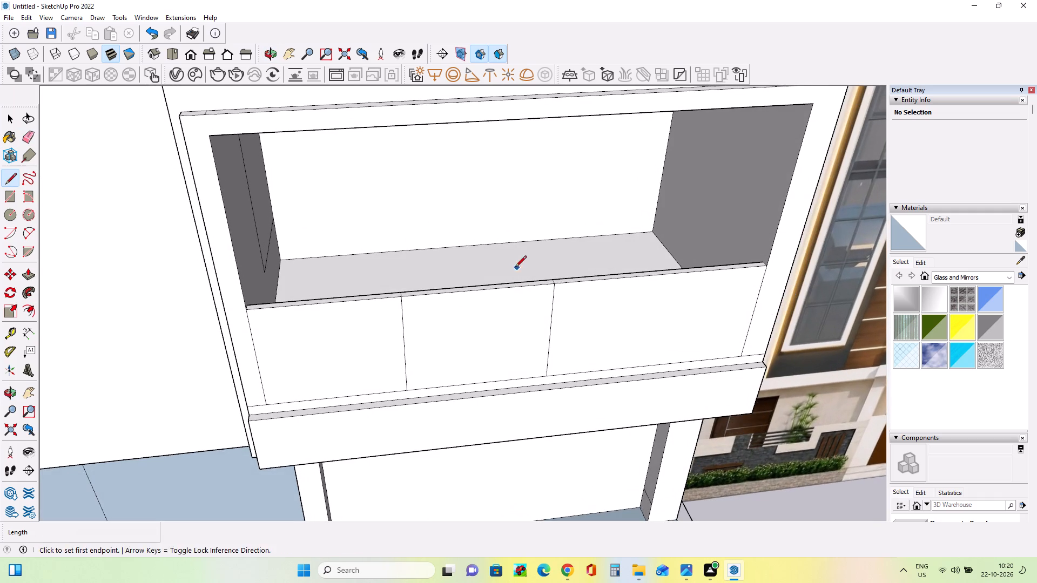
click(31, 270)
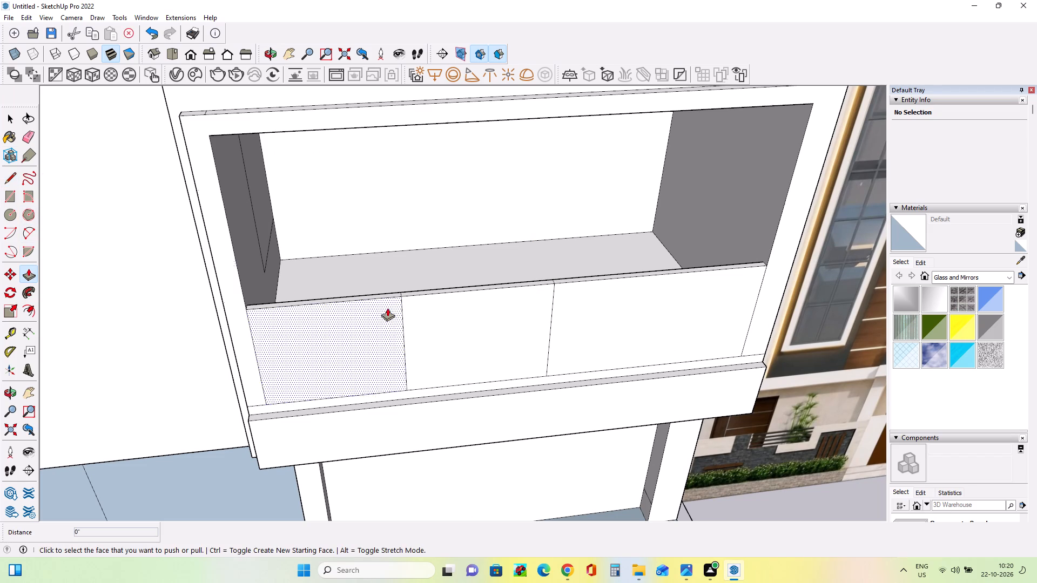
click(469, 291)
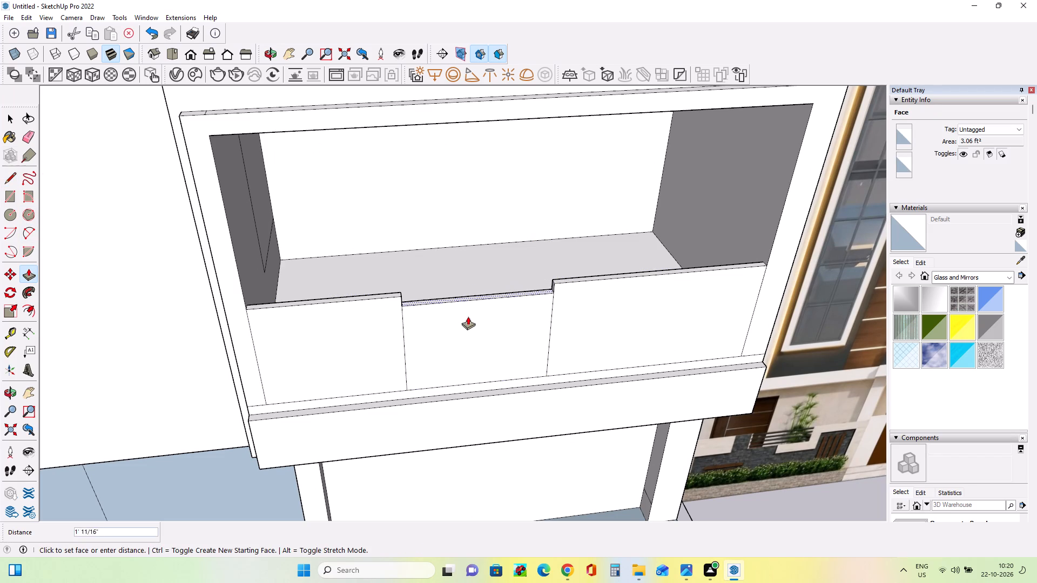
click(455, 390)
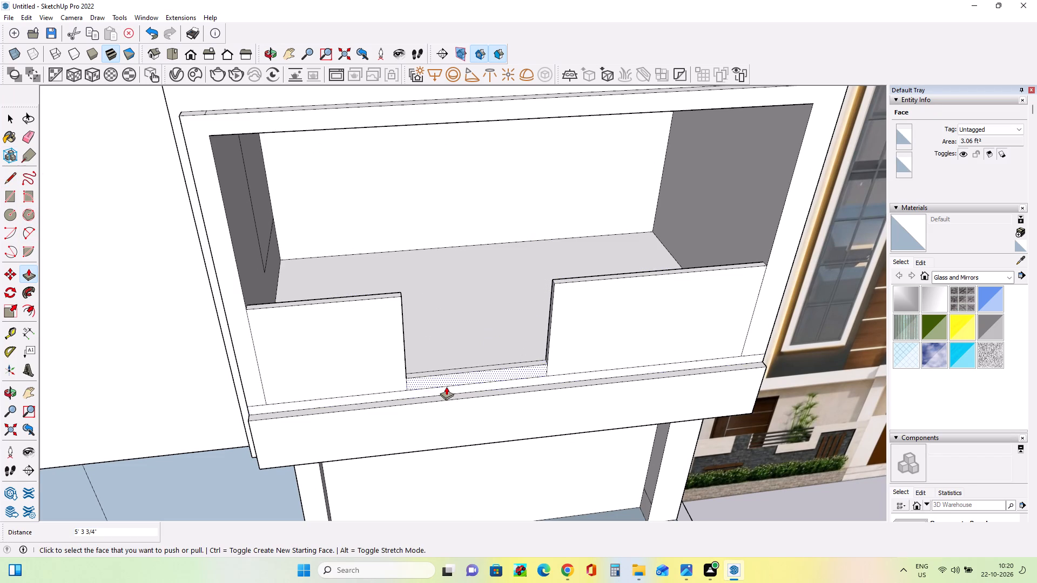
Push the remaining strip at the bottom of the lower parapet's gap down about 10 5/16" to the parapet's base.
scroll(446, 387, up, 3)
middle_drag(453, 375, 484, 238)
middle_drag(446, 306, 441, 318)
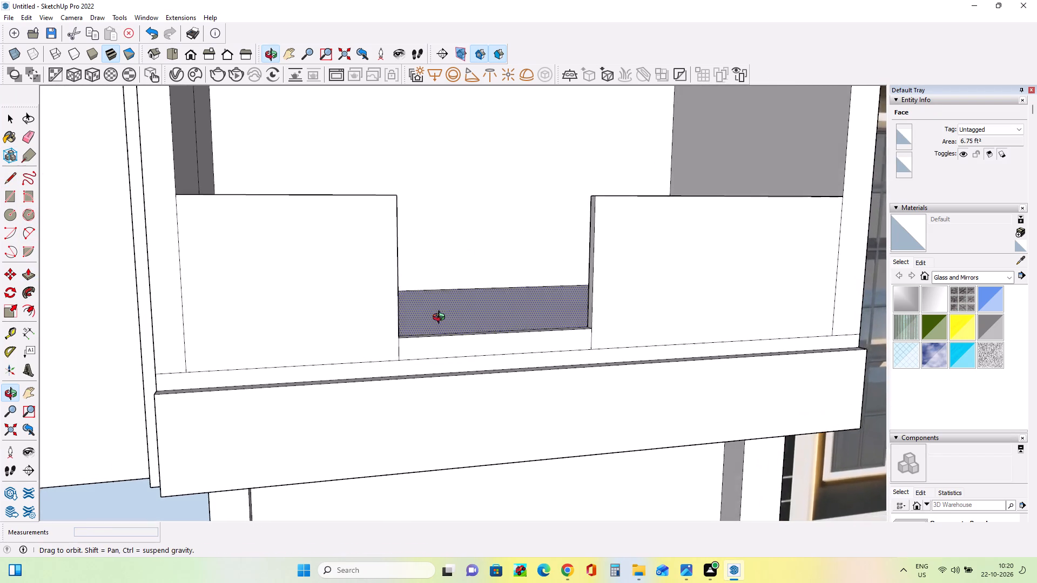
middle_drag(441, 318, 459, 279)
middle_drag(463, 330, 479, 521)
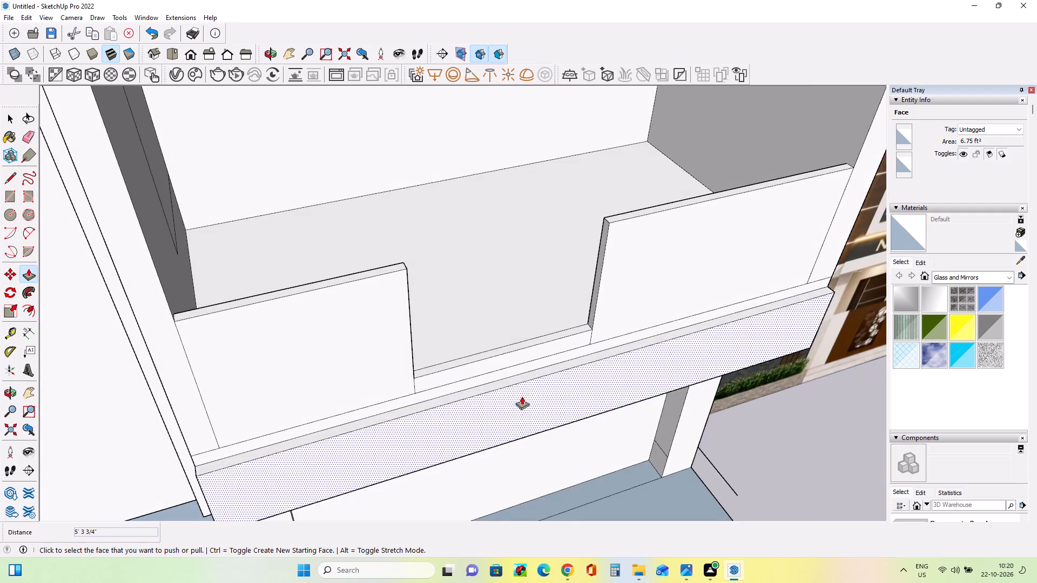
scroll(521, 368, up, 2)
click(520, 344)
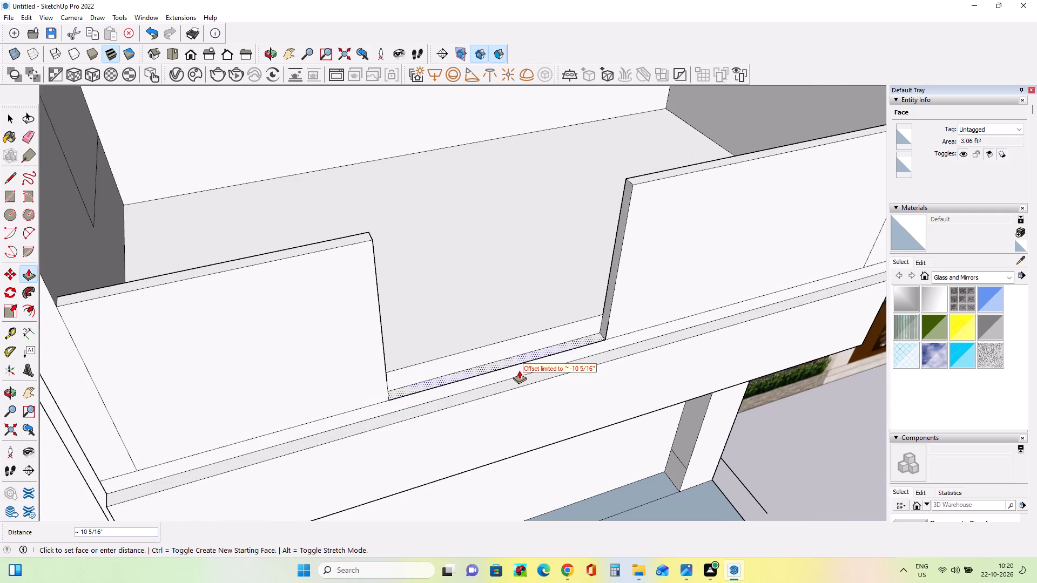
click(341, 416)
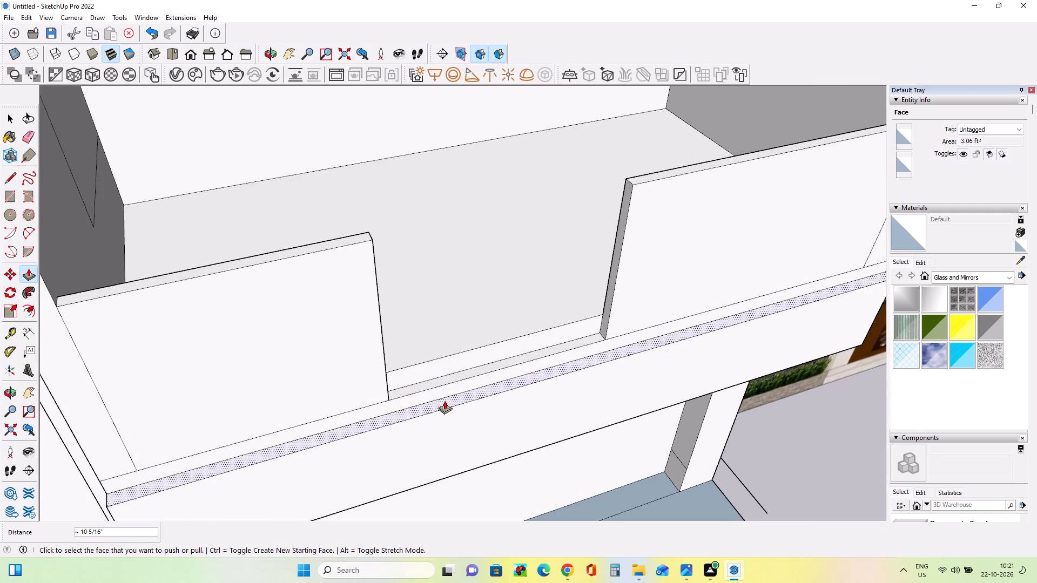
Push the lower balcony's floor down about 10 5/16", level with the bottom of the parapet gap.
middle_drag(448, 394, 374, 368)
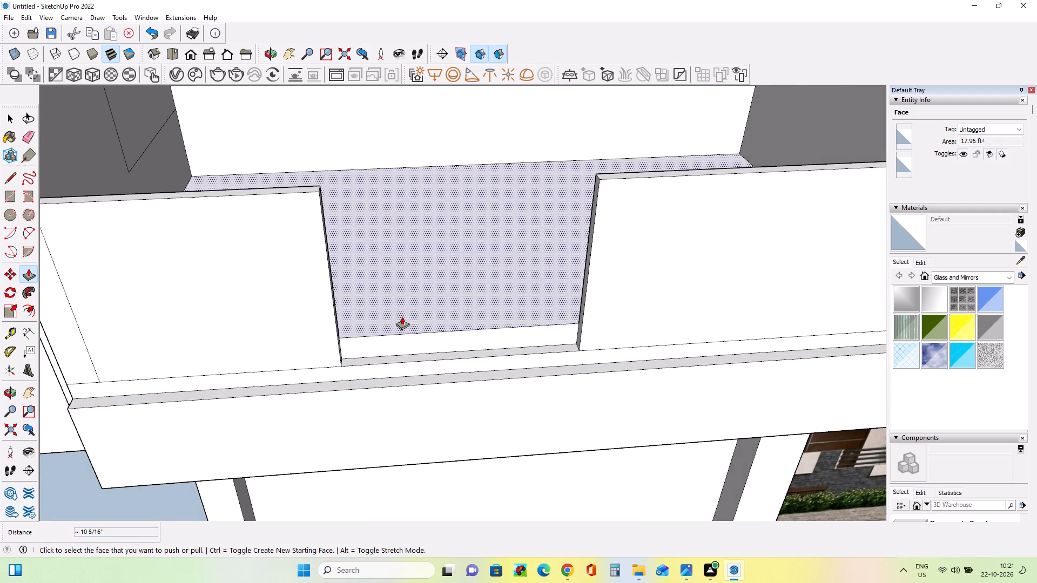
click(402, 315)
click(382, 357)
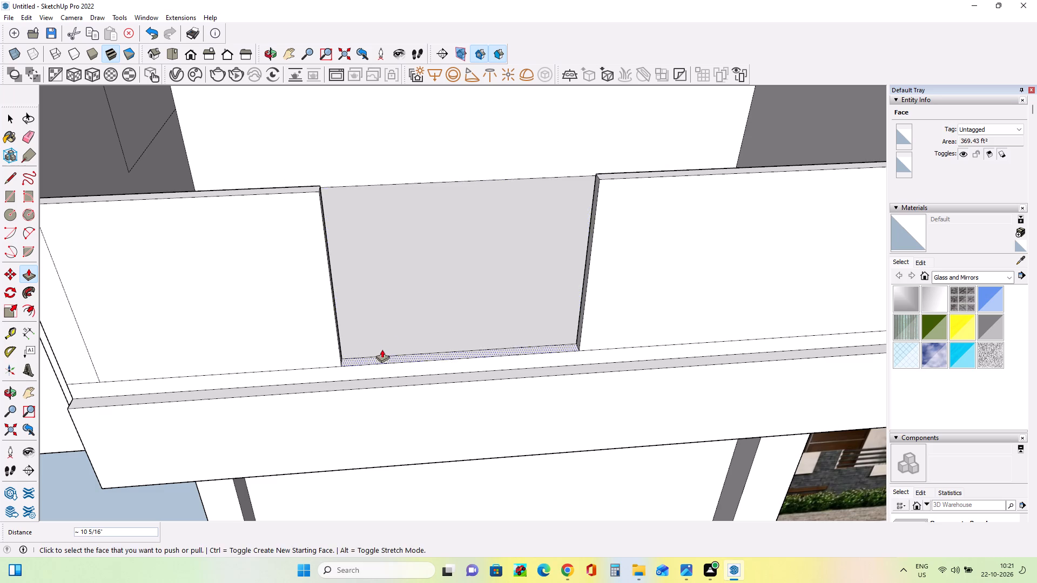
middle_drag(389, 331, 401, 303)
scroll(401, 301, down, 8)
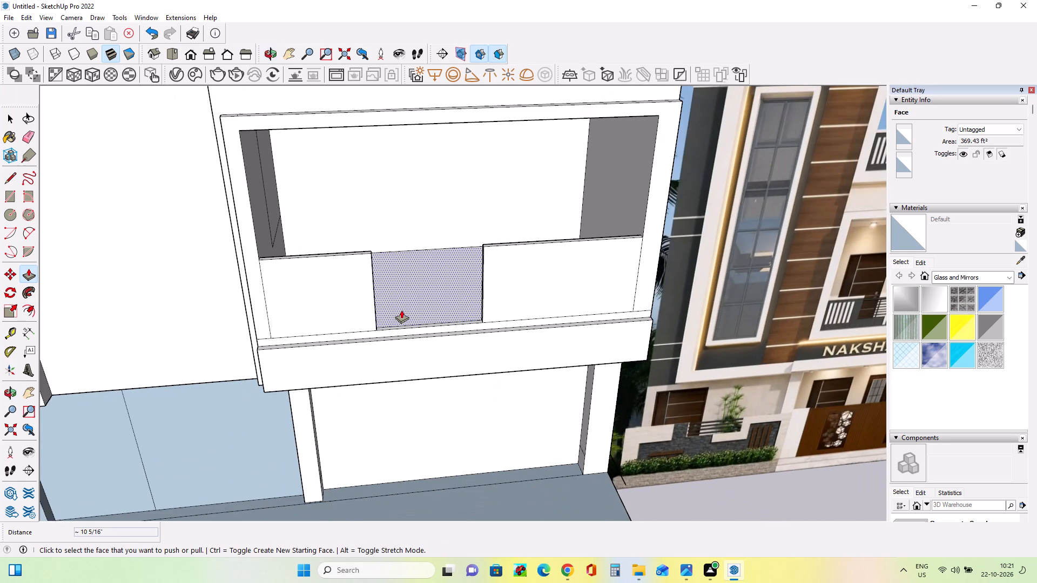
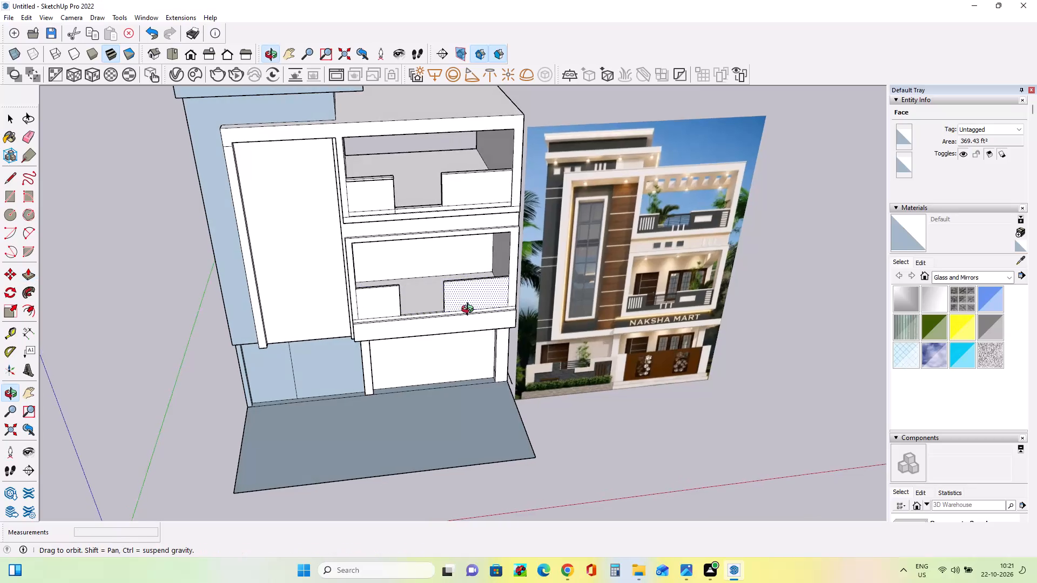
Draw a line about 7' 6" long just below the top edge of the lower balcony's left parapet, marking a capping strip.
scroll(356, 264, up, 4)
scroll(381, 303, up, 1)
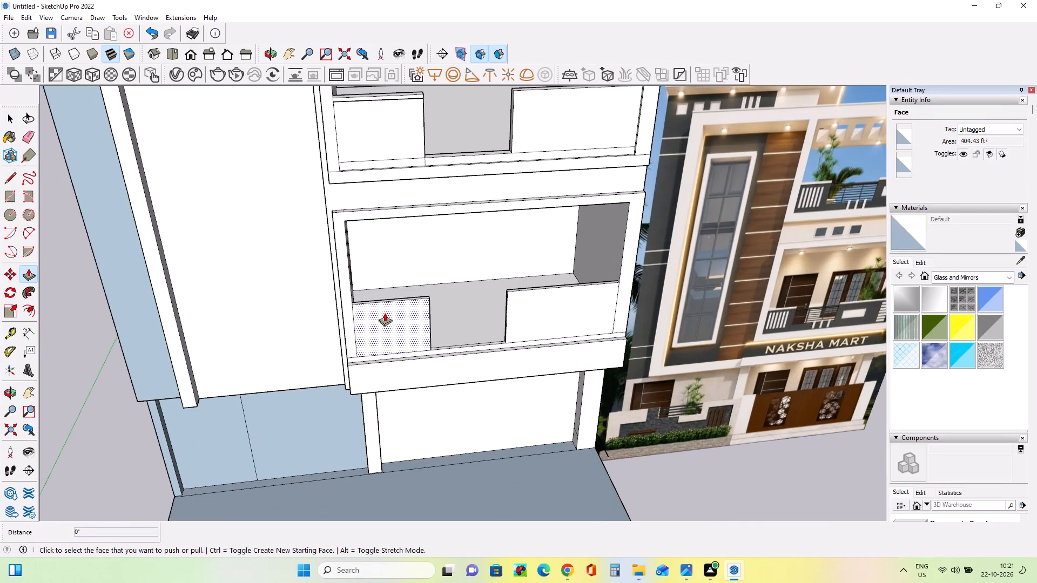
click(6, 179)
scroll(390, 314, up, 3)
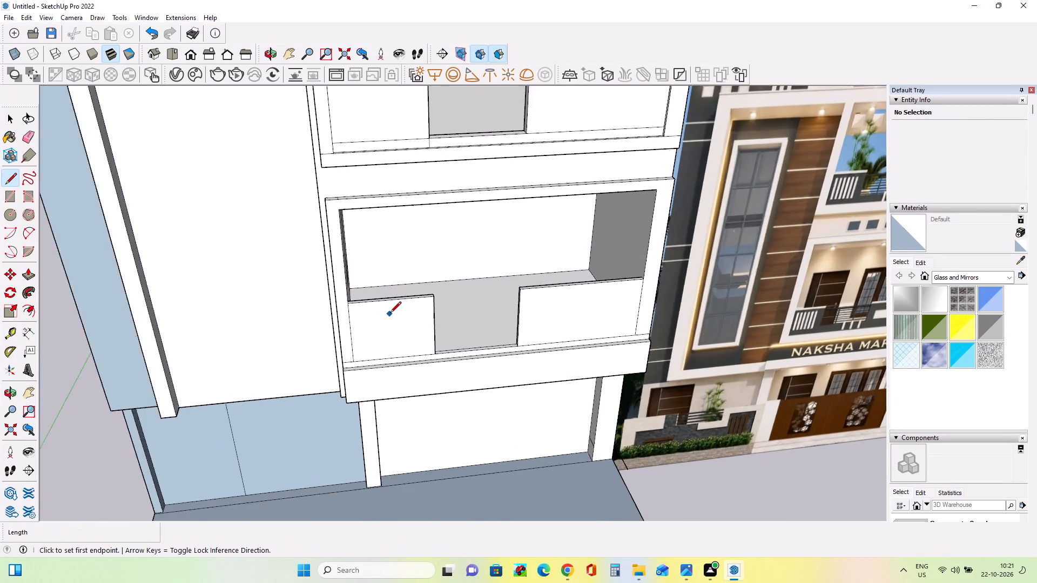
scroll(390, 314, up, 1)
middle_drag(363, 268, 367, 236)
scroll(365, 243, up, 1)
scroll(332, 309, up, 4)
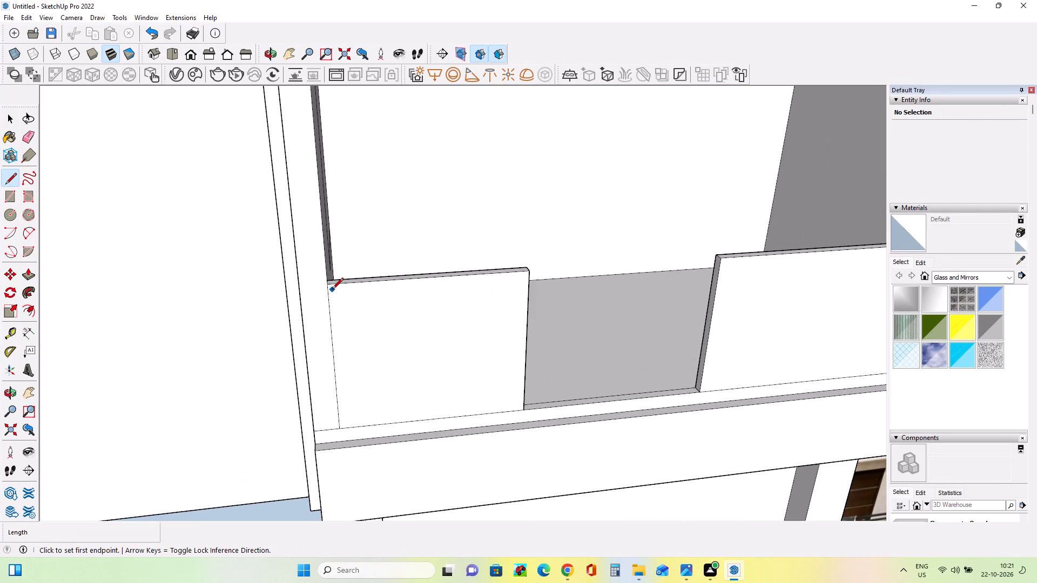
click(330, 292)
click(528, 278)
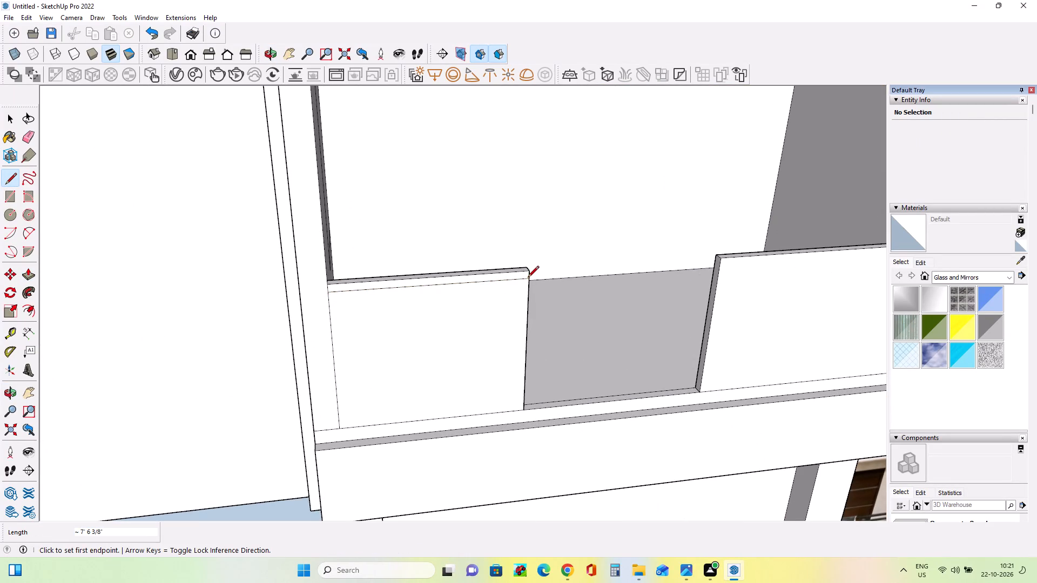
Draw a line from the left parapet's strip corner across the gap to the far side of the lower balcony's right parapet.
middle_drag(472, 335, 407, 334)
scroll(407, 334, down, 7)
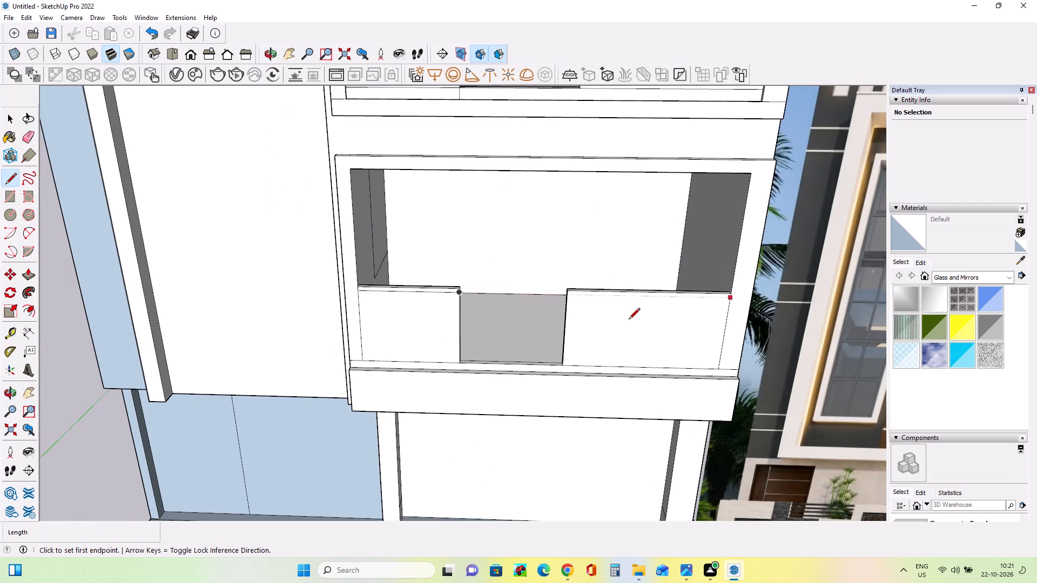
drag(626, 317, 621, 307)
scroll(621, 307, up, 4)
drag(621, 307, 471, 279)
scroll(580, 308, up, 2)
middle_drag(574, 308, 528, 285)
scroll(493, 281, up, 2)
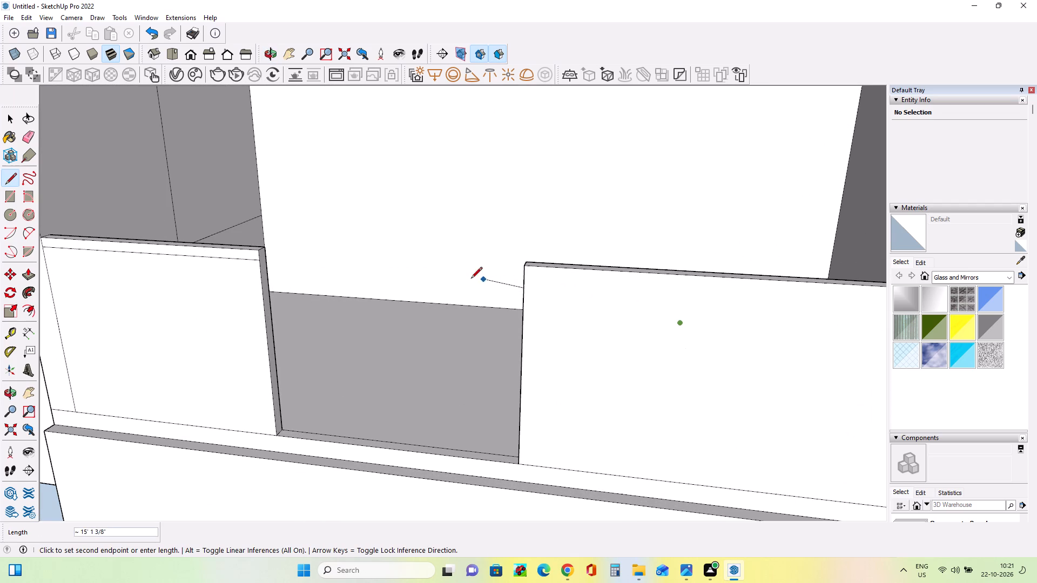
drag(471, 279, 527, 280)
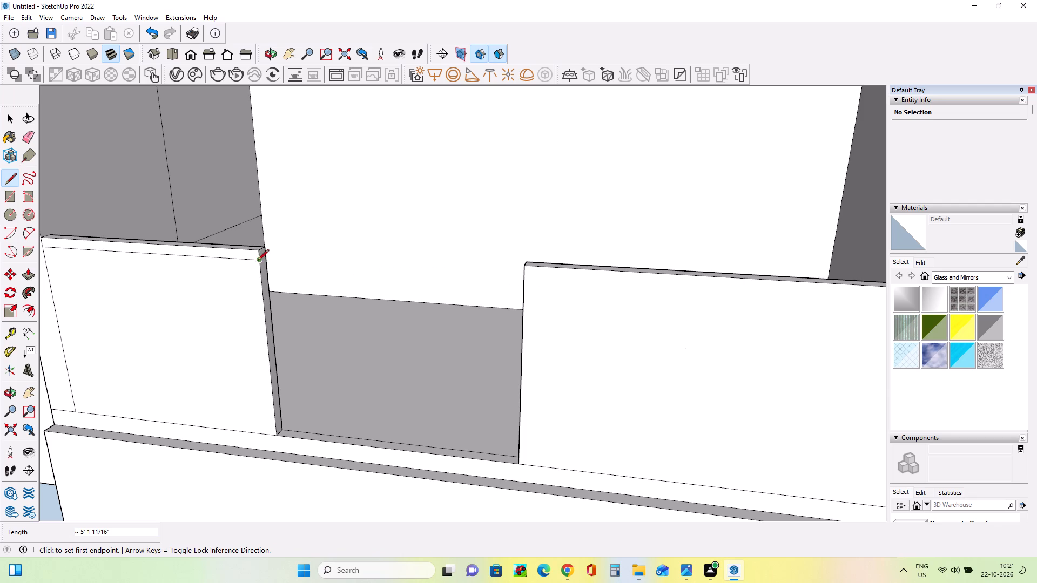
click(258, 261)
scroll(524, 276, down, 7)
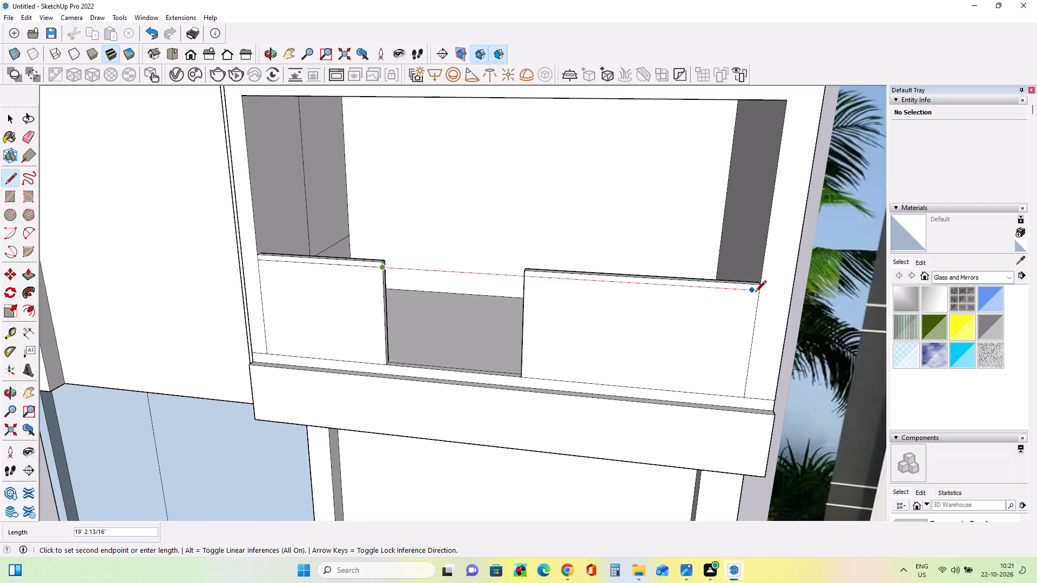
click(759, 293)
Delete the faces filling the lower balcony opening above and between the parapets, and erase the leftover edge across the gap.
middle_drag(683, 317, 703, 344)
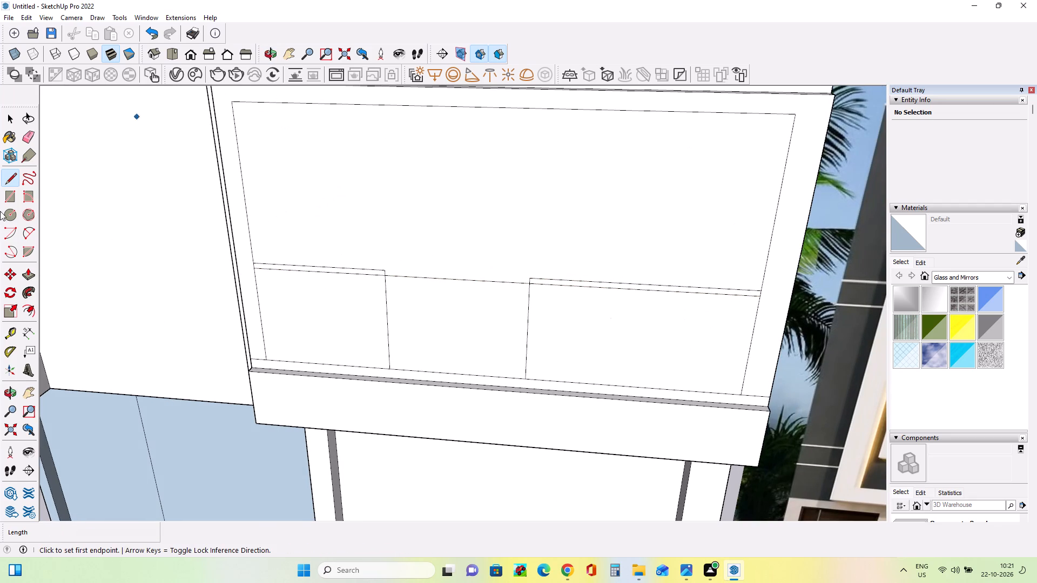
click(25, 138)
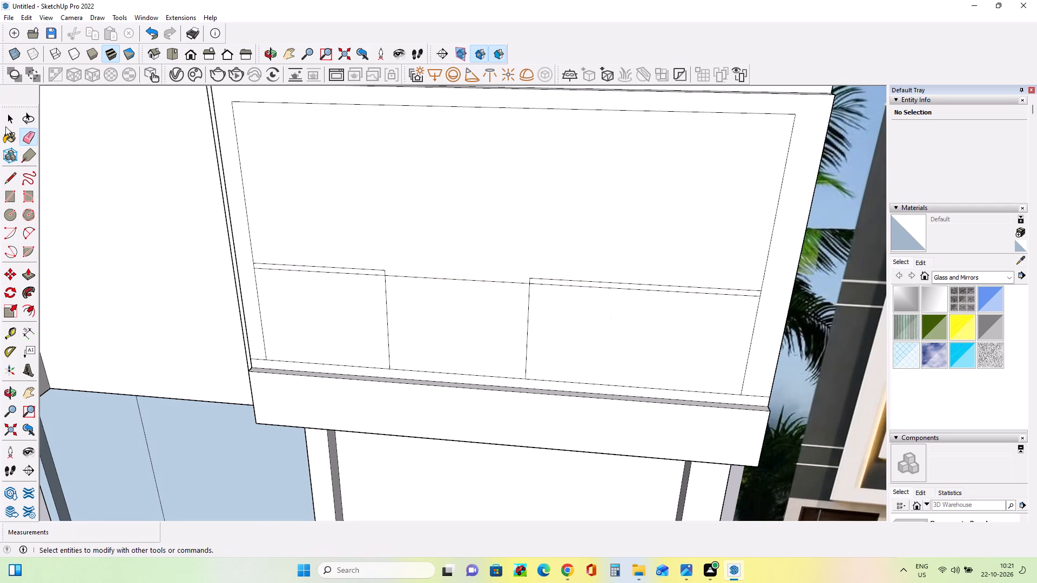
click(11, 118)
click(435, 168)
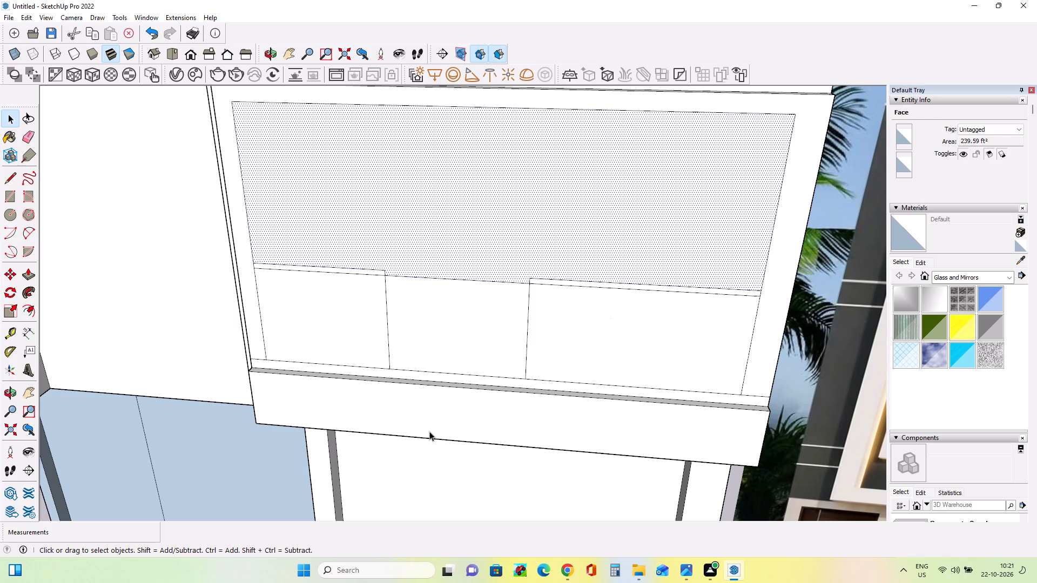
key(Delete)
middle_drag(524, 379, 539, 338)
click(457, 311)
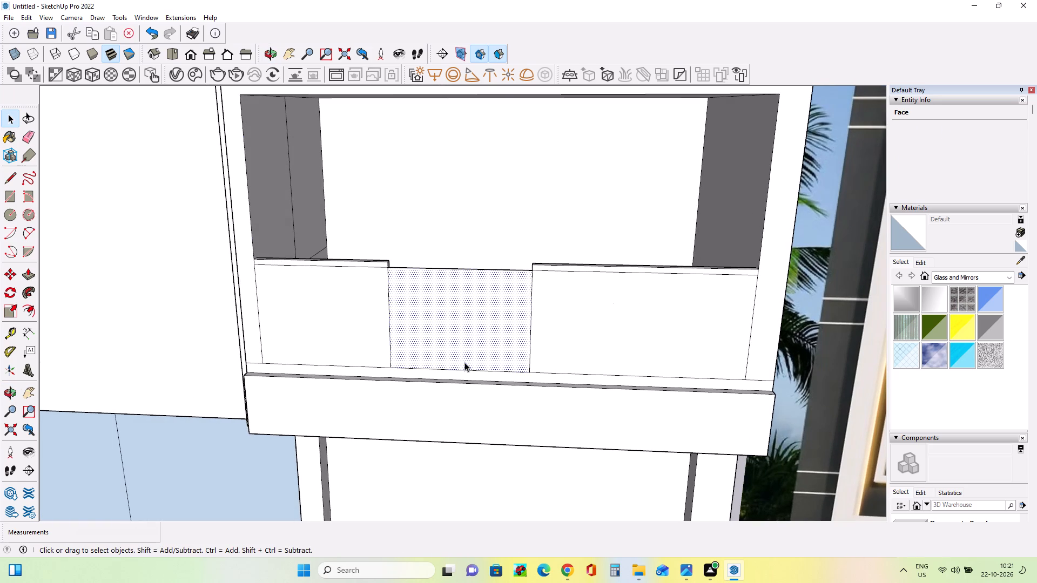
key(Delete)
click(25, 131)
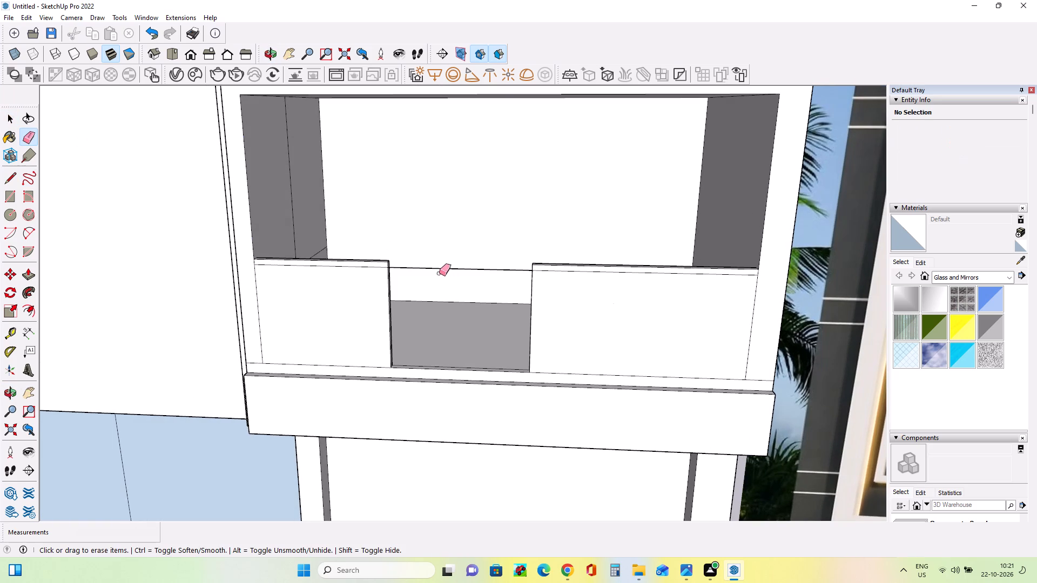
click(448, 268)
Push/Pull the capping strip on the lower balcony's left parapet outward about 1 3/4".
middle_drag(407, 299, 422, 323)
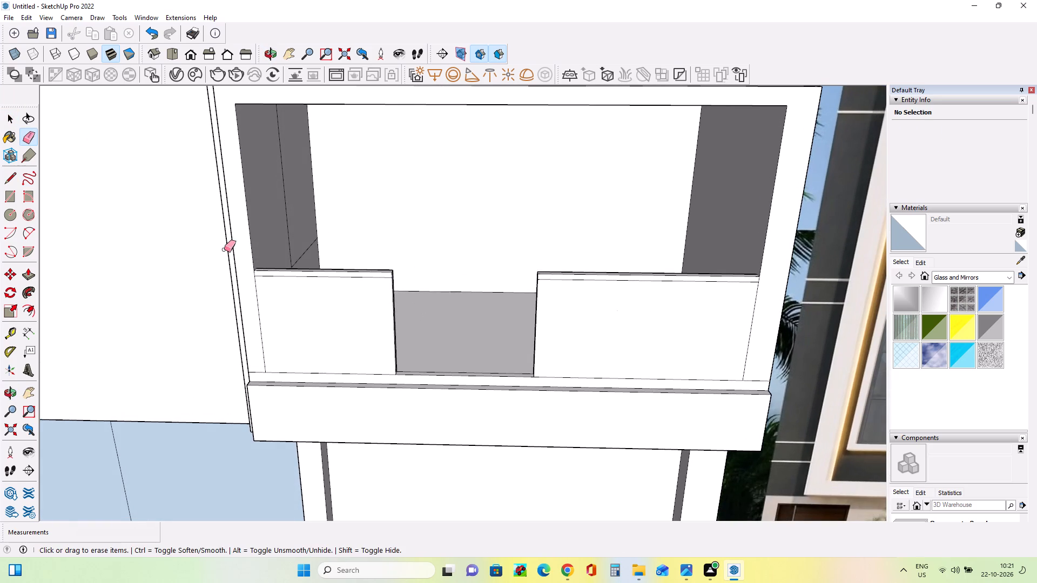
drag(108, 274, 29, 262)
click(24, 275)
scroll(401, 274, up, 5)
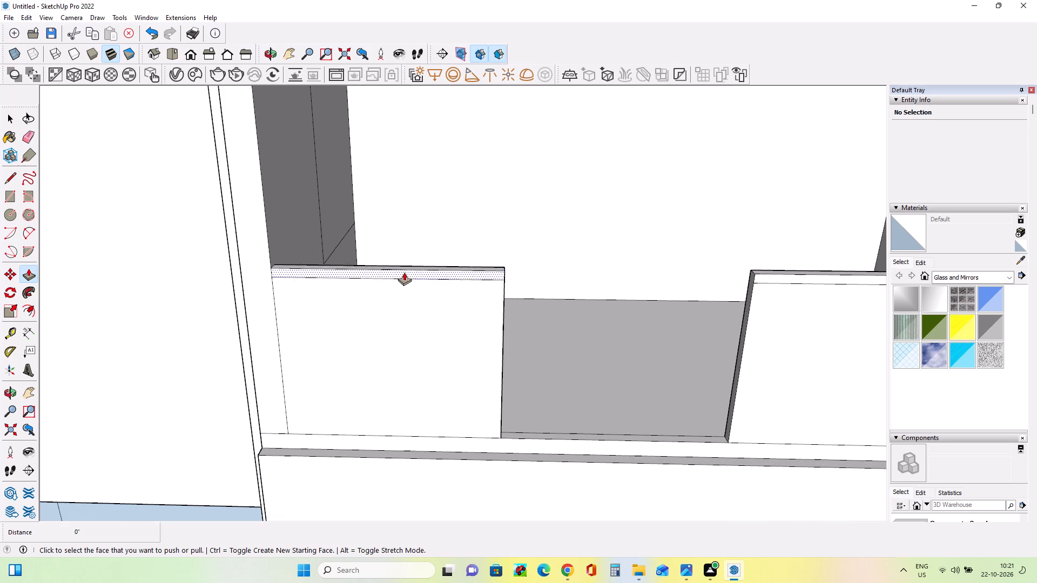
click(406, 269)
key(Escape)
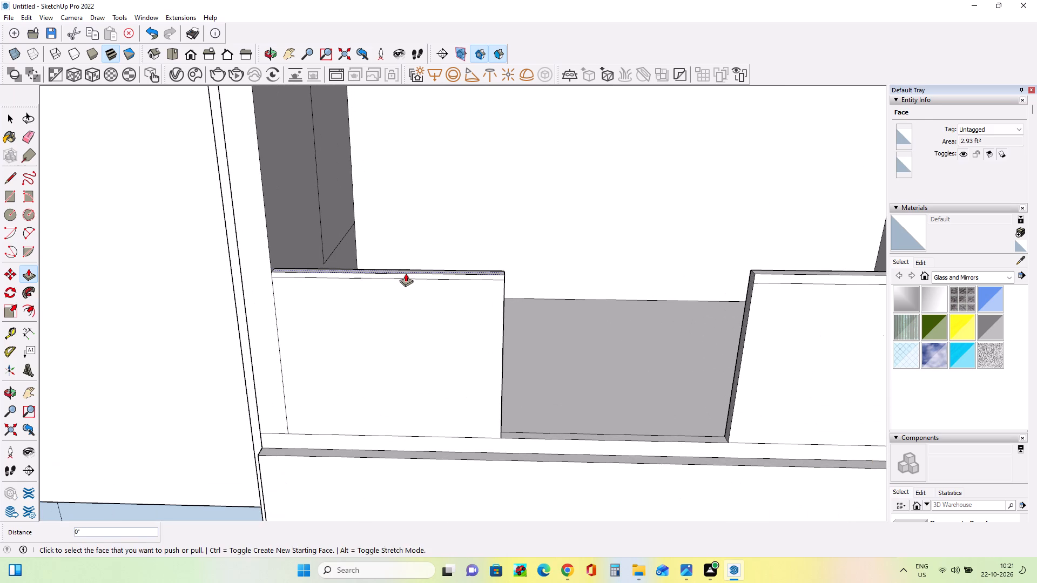
click(406, 273)
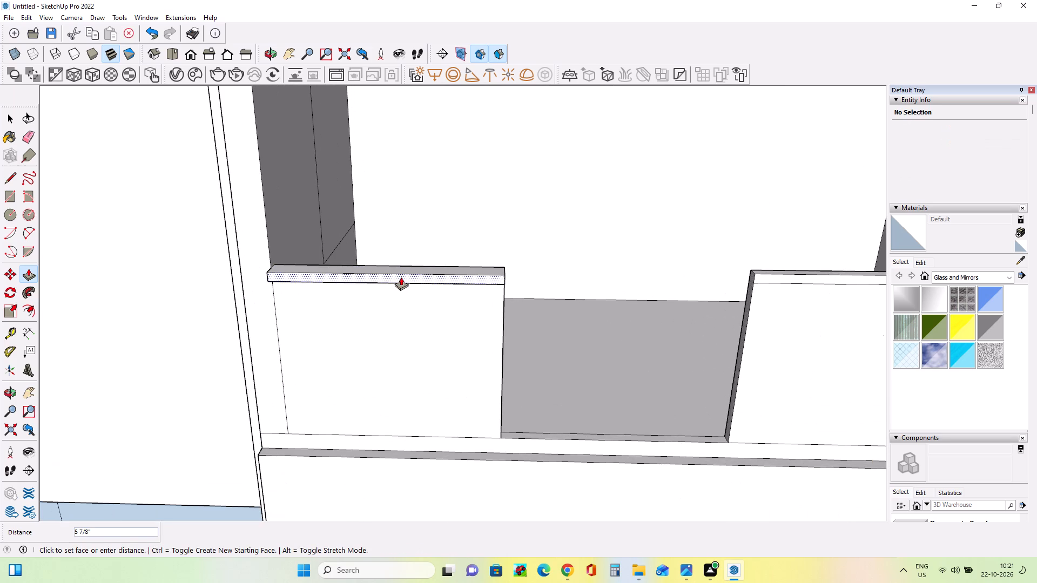
click(401, 273)
scroll(308, 304, down, 7)
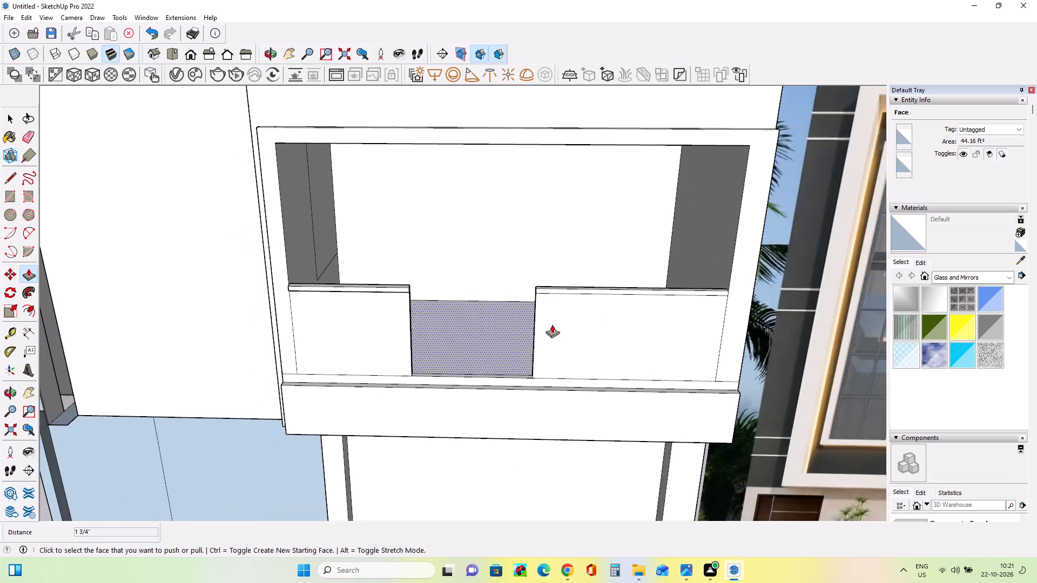
Push/Pull the right parapet's capping strip outward to align with the left capping, 1 3/4".
middle_drag(573, 321, 399, 359)
scroll(506, 301, up, 4)
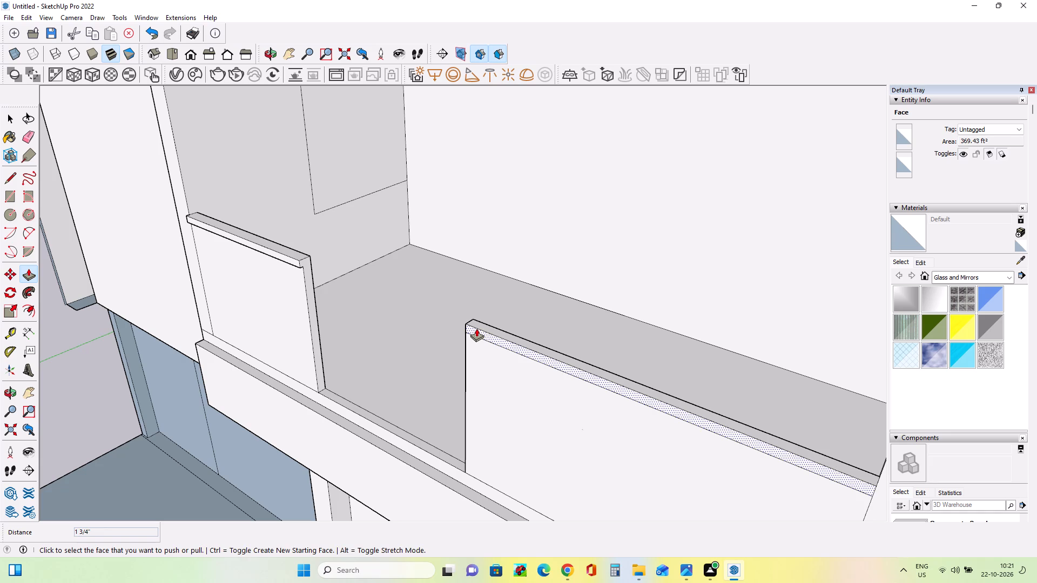
click(476, 330)
click(299, 266)
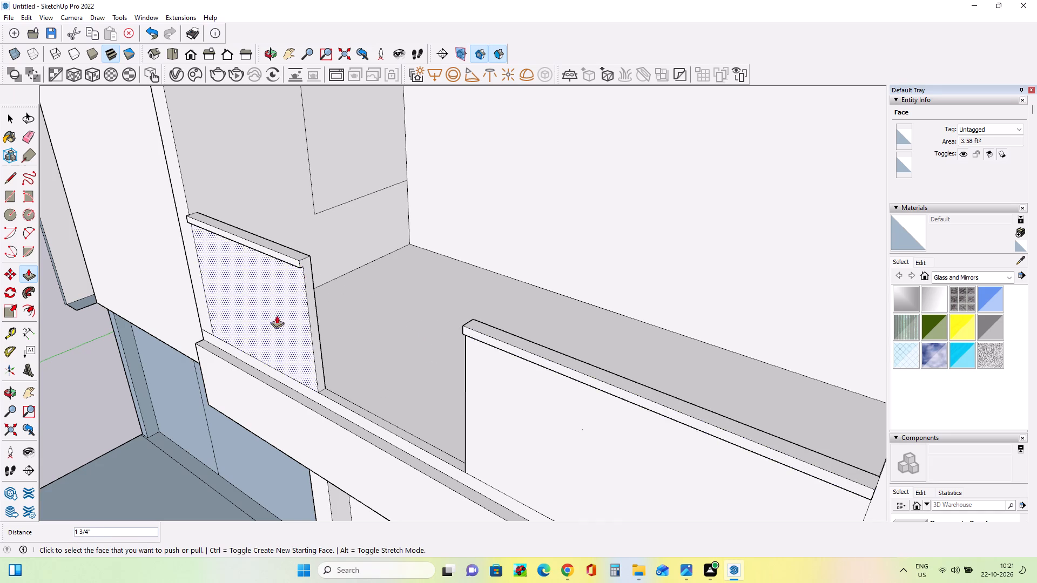
Examine the lower and upper balconies of the model against the reference facade image.
scroll(255, 331, down, 7)
scroll(301, 346, down, 1)
middle_drag(301, 346, 454, 363)
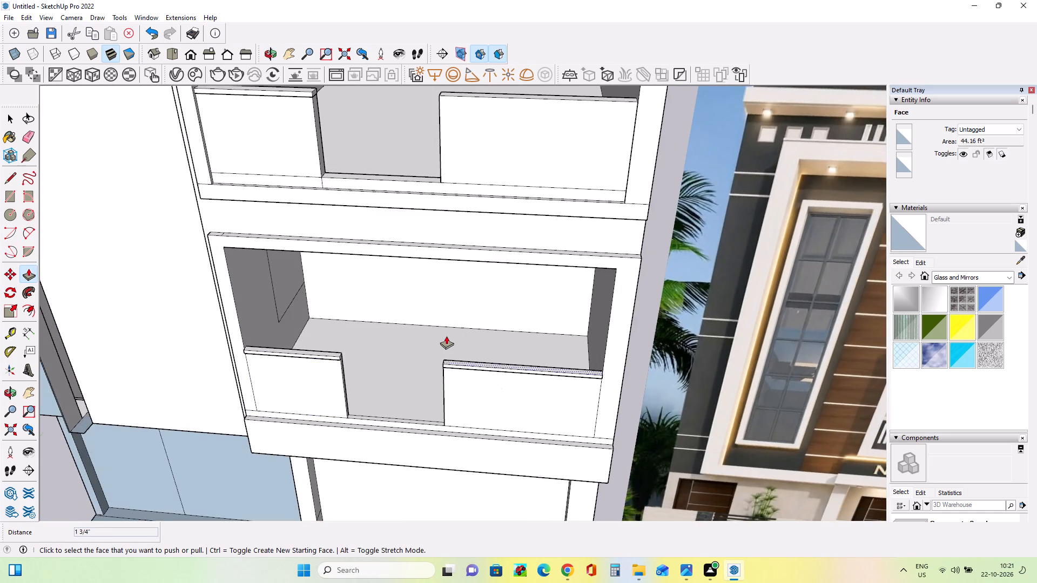
scroll(446, 336, down, 7)
middle_drag(455, 309, 510, 228)
scroll(510, 228, down, 1)
scroll(454, 262, up, 3)
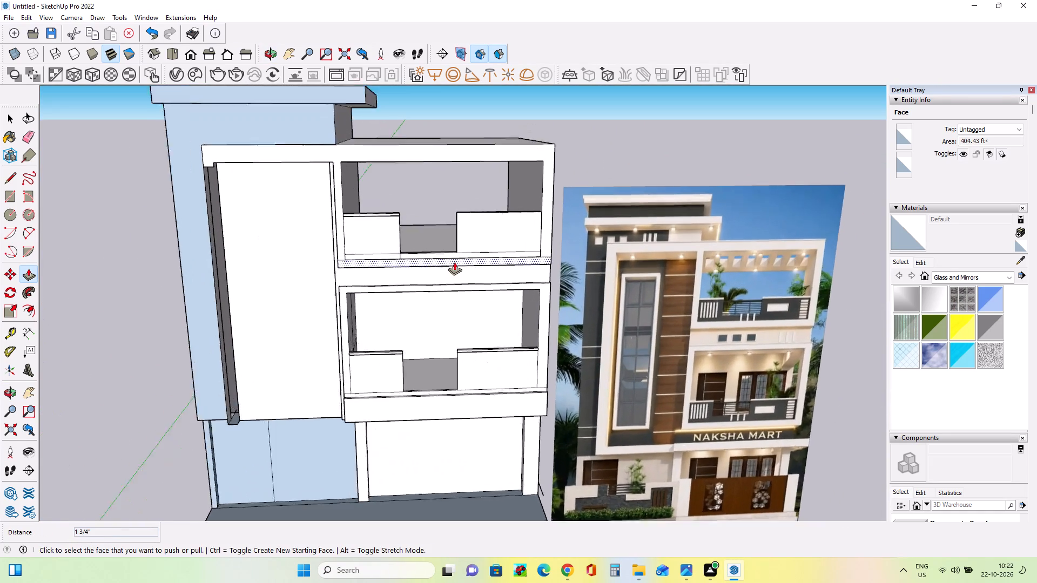
scroll(454, 262, up, 1)
middle_drag(449, 274, 456, 298)
middle_drag(422, 288, 398, 289)
scroll(440, 236, down, 3)
scroll(440, 236, up, 1)
scroll(440, 236, down, 8)
middle_drag(434, 228, 450, 193)
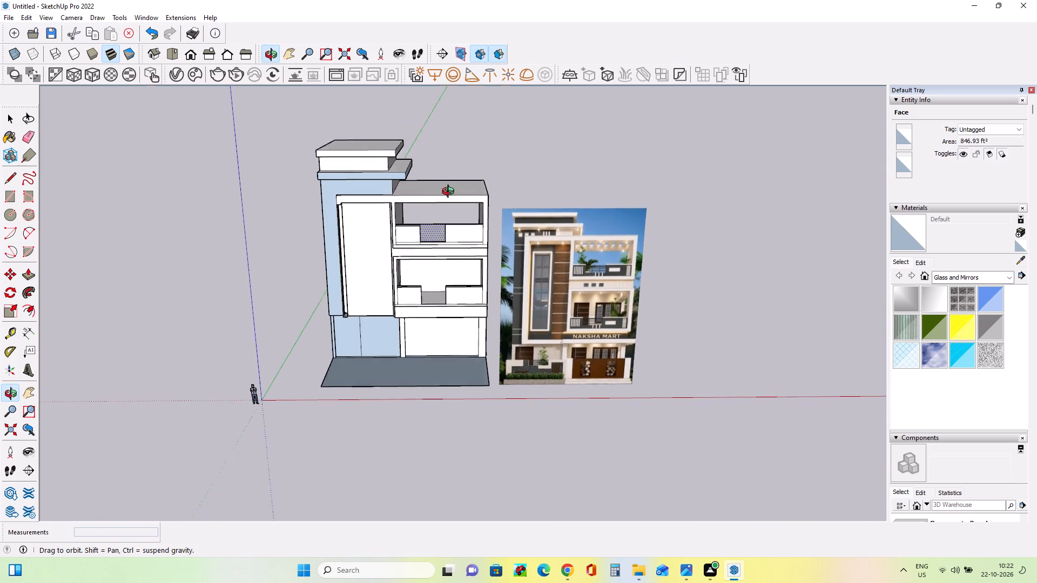
middle_drag(450, 193, 473, 172)
scroll(526, 228, up, 3)
middle_drag(531, 238, 534, 242)
scroll(368, 333, up, 2)
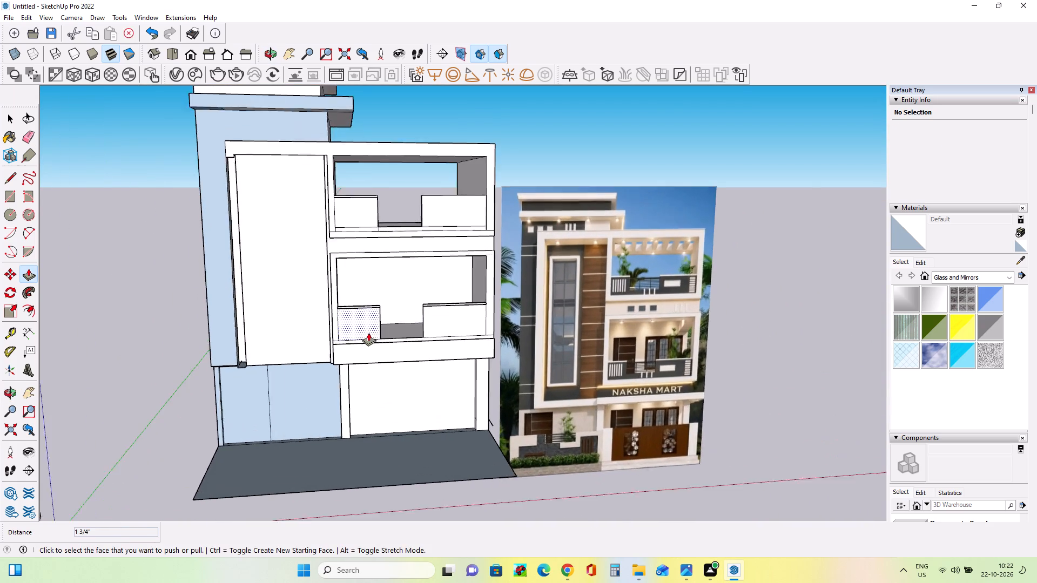
Draw a narrow vertical slot rectangle about 4' tall near the outer side of the upper balcony's left parapet.
scroll(368, 333, up, 3)
middle_drag(445, 321, 452, 335)
scroll(365, 176, up, 4)
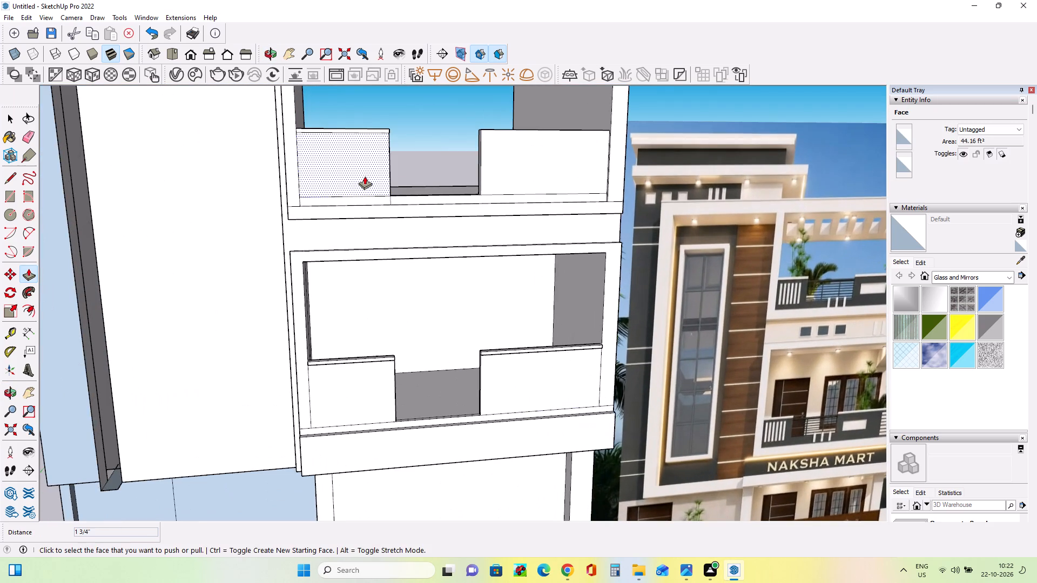
middle_drag(365, 176, 366, 186)
scroll(308, 172, up, 3)
middle_drag(308, 173, 317, 190)
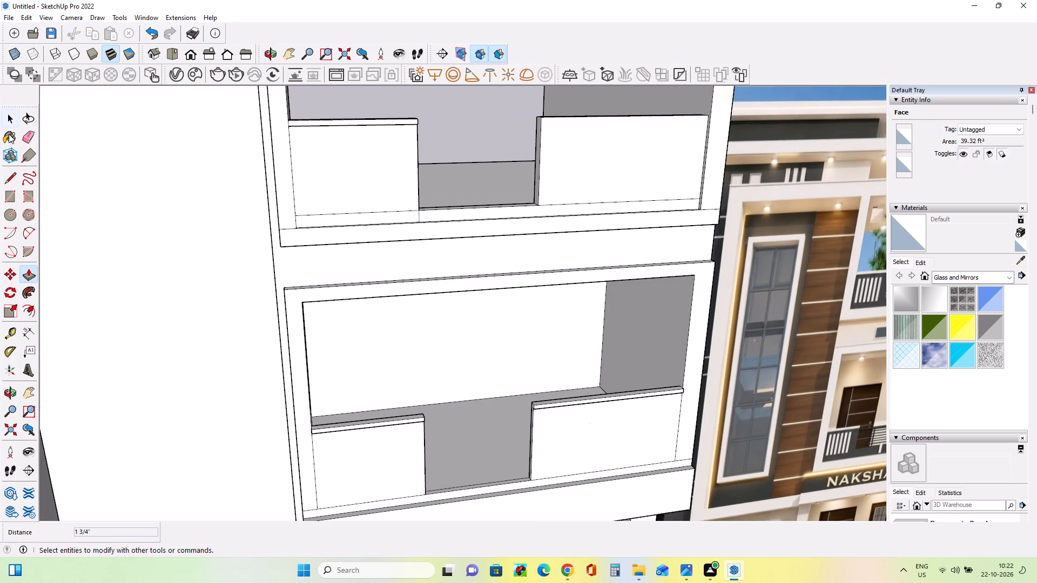
click(3, 195)
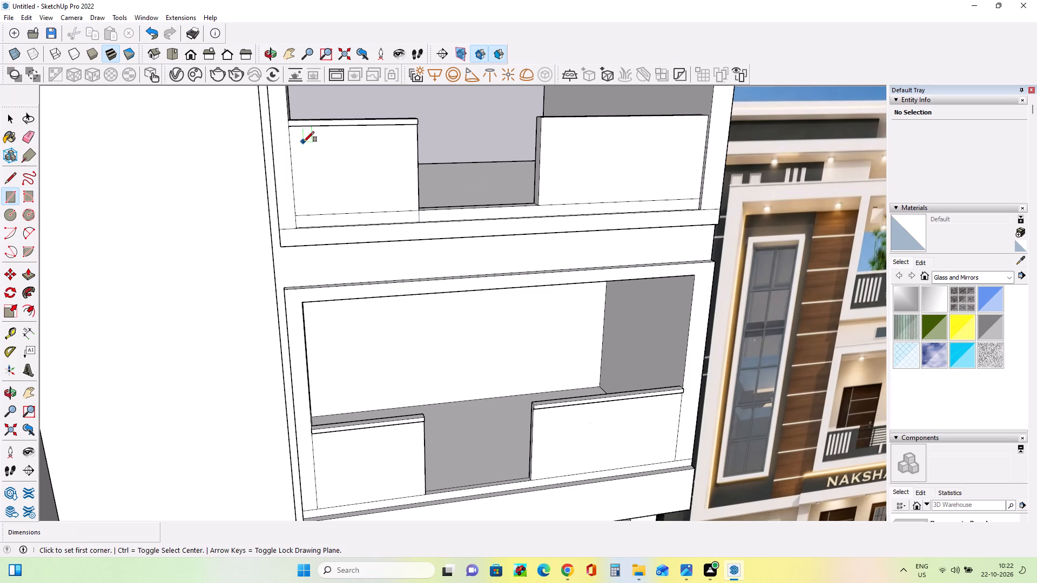
click(302, 138)
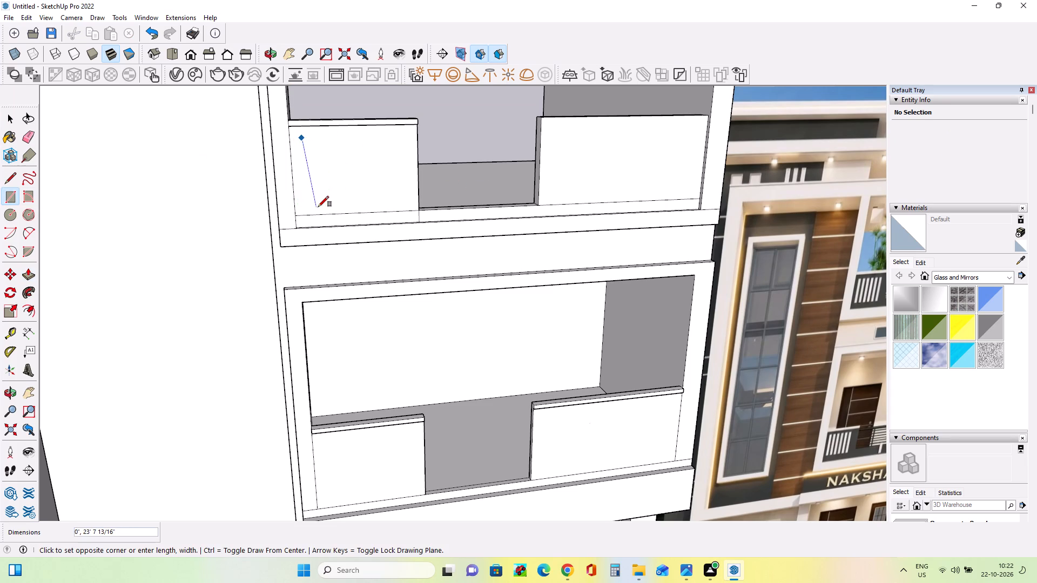
scroll(329, 207, up, 7)
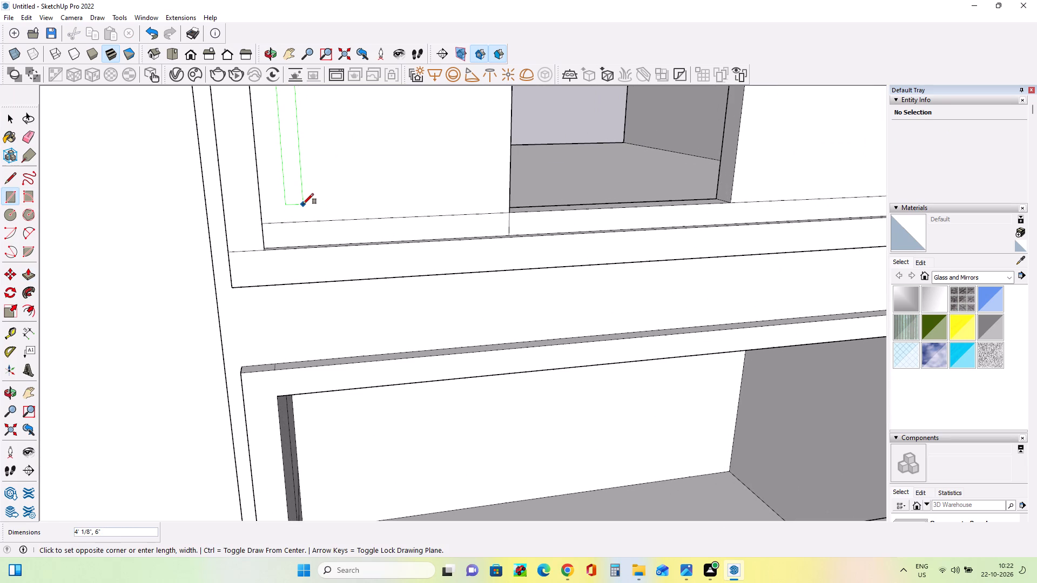
click(297, 202)
Copy the slot's four outline edges, without its face, about 9 1/2" inward along the upper balcony's left parapet.
scroll(299, 211, down, 3)
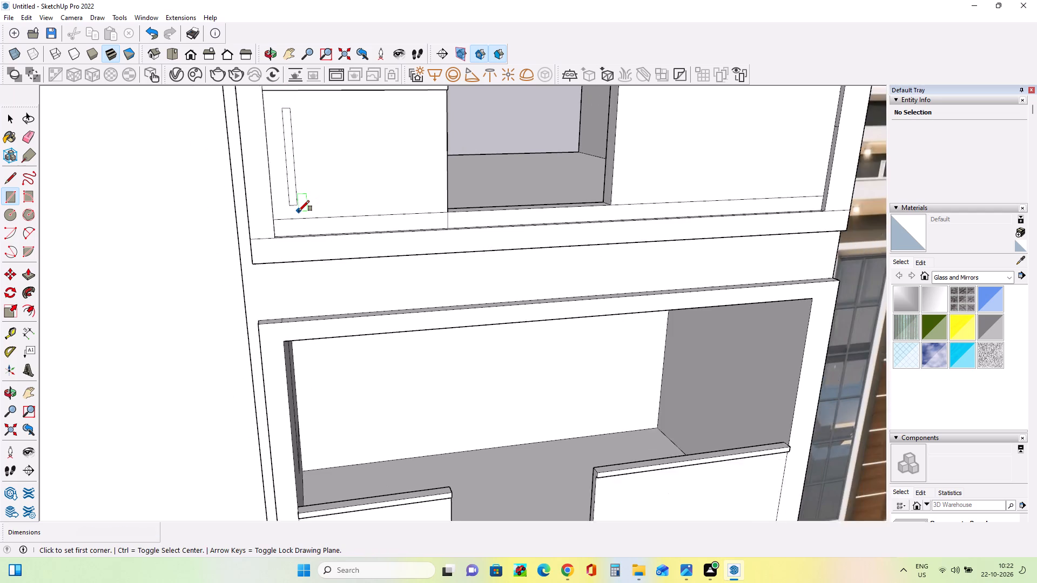
scroll(299, 211, down, 5)
middle_drag(333, 207, 319, 214)
scroll(322, 214, down, 5)
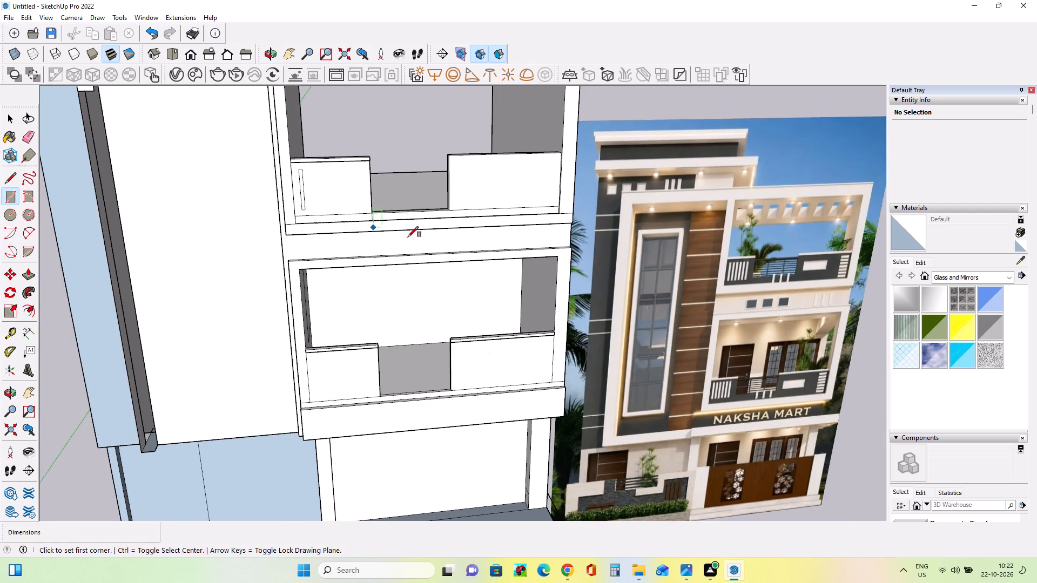
middle_drag(408, 239, 409, 248)
scroll(415, 238, up, 1)
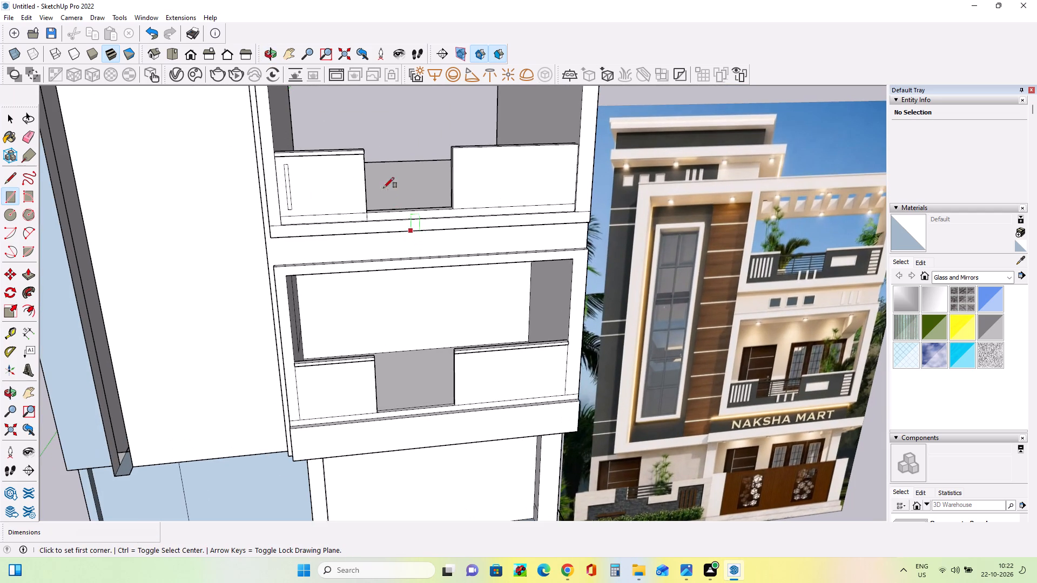
click(12, 123)
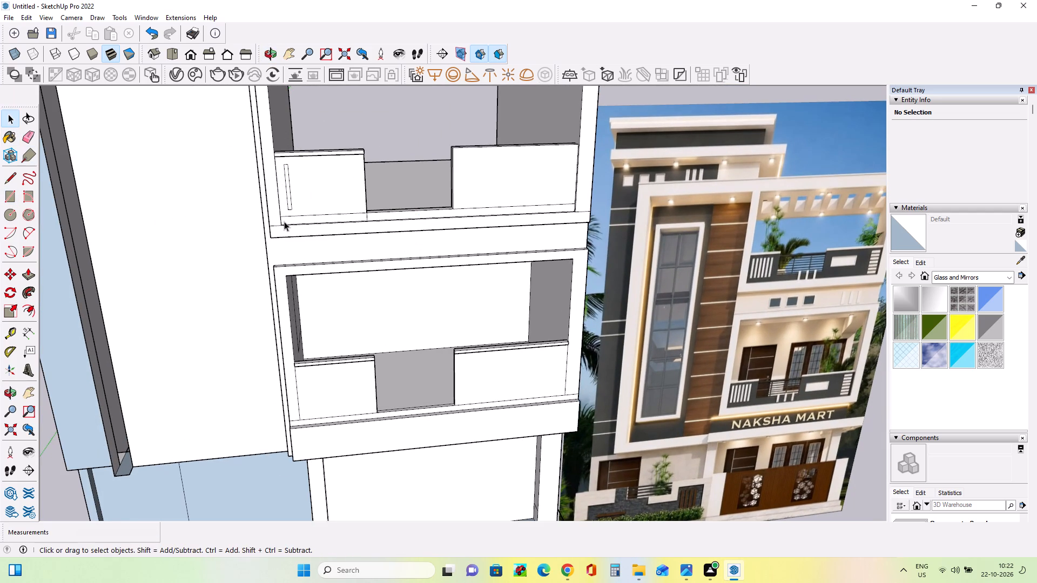
scroll(284, 221, up, 4)
click(295, 188)
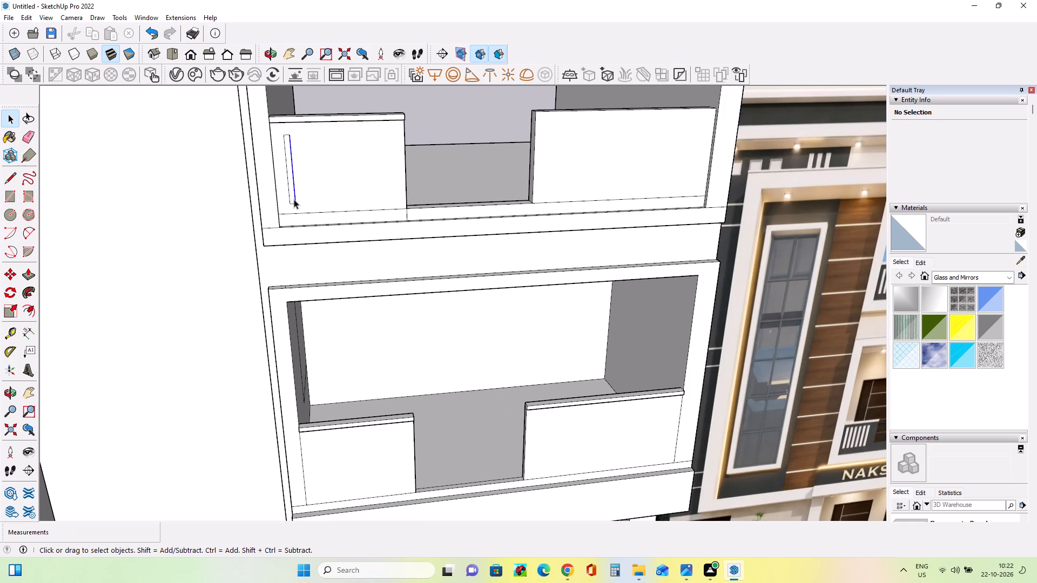
click(293, 202)
click(295, 197)
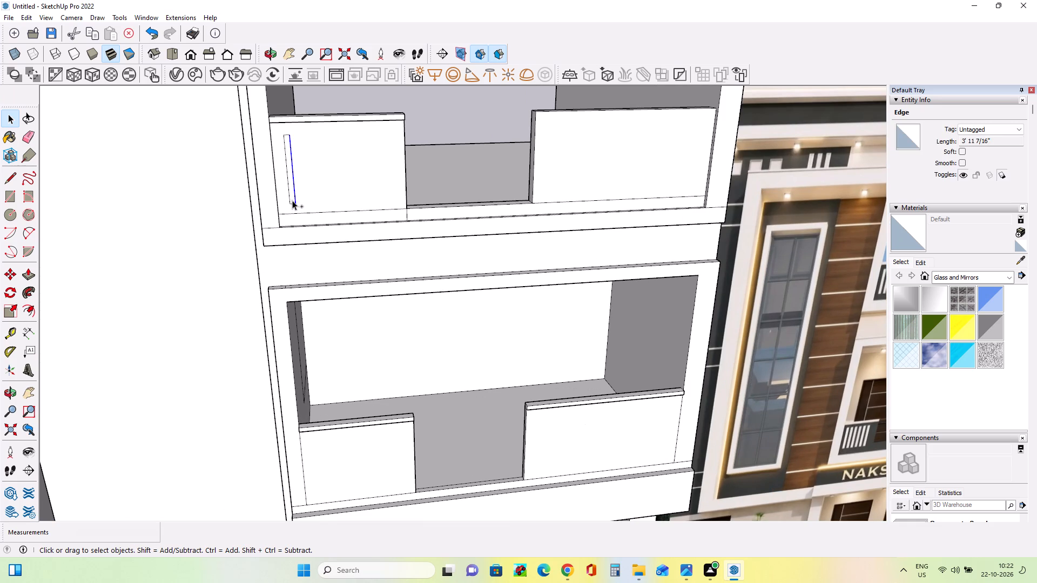
ctrl+click(293, 202)
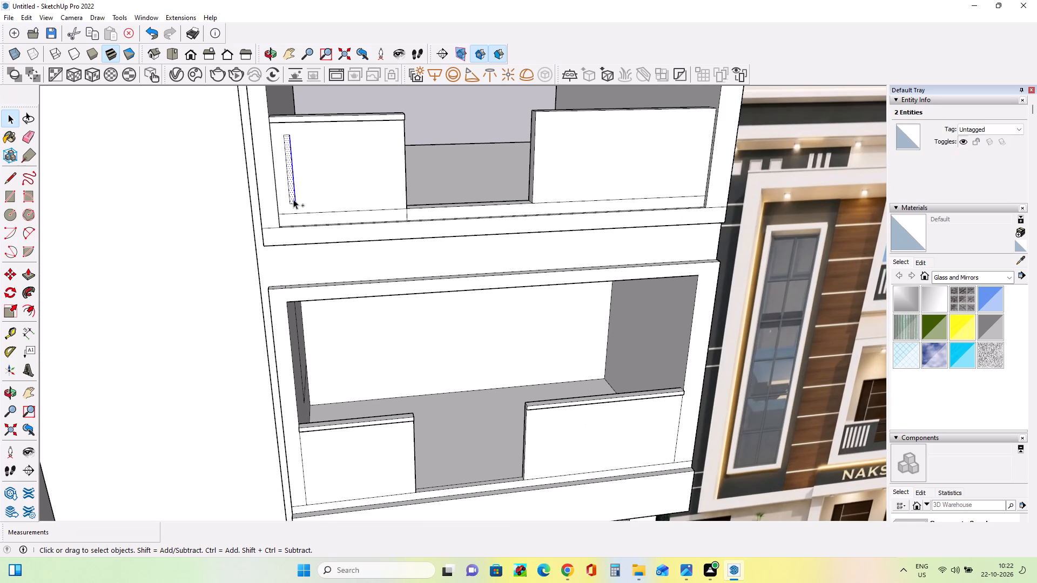
ctrl+scroll(293, 198, up, 1)
ctrl+scroll(293, 198, down, 1)
ctrl+scroll(293, 198, up, 5)
ctrl+click(293, 206)
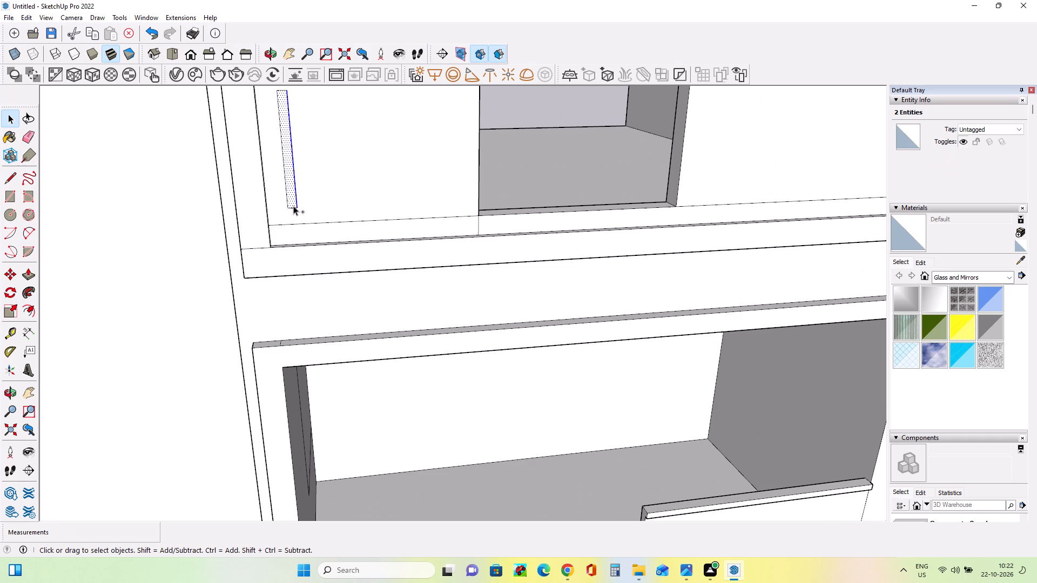
ctrl+click(287, 204)
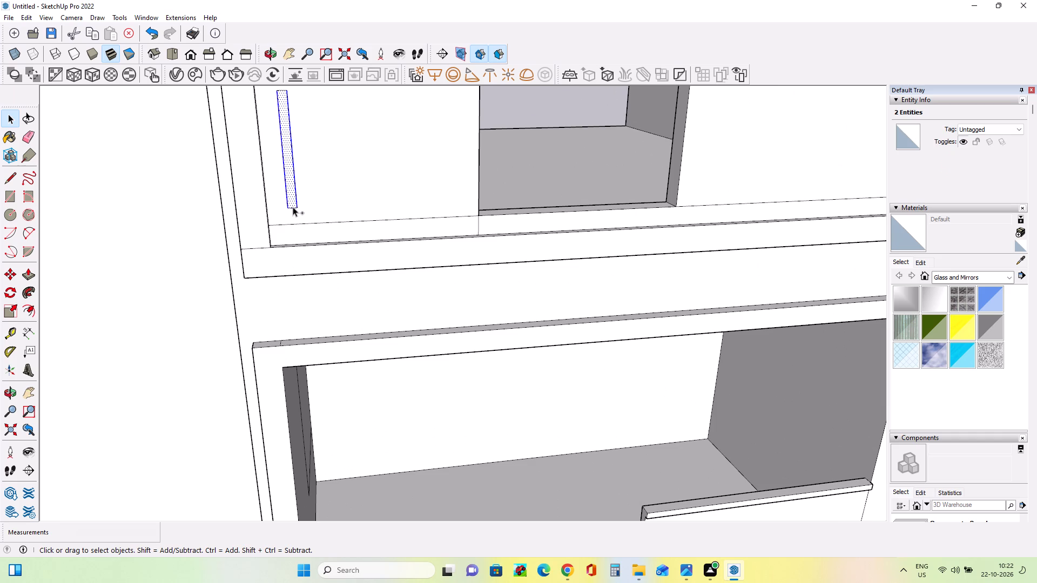
ctrl+click(293, 207)
ctrl+scroll(299, 215, down, 2)
ctrl+scroll(299, 215, up, 1)
ctrl+scroll(299, 215, down, 1)
ctrl+scroll(291, 117, up, 4)
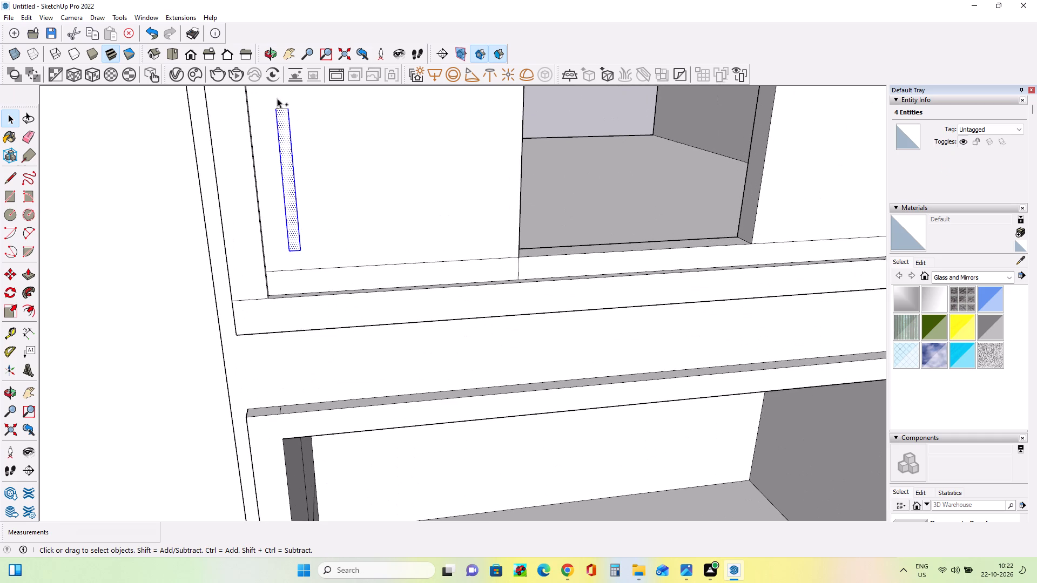
ctrl+click(280, 110)
shift+click(289, 185)
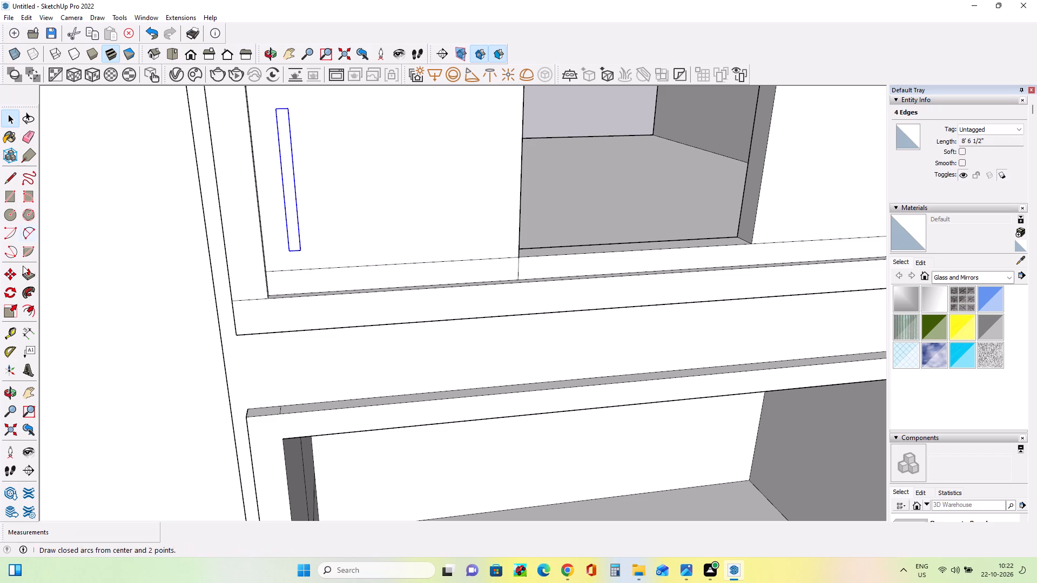
ctrl+click(5, 278)
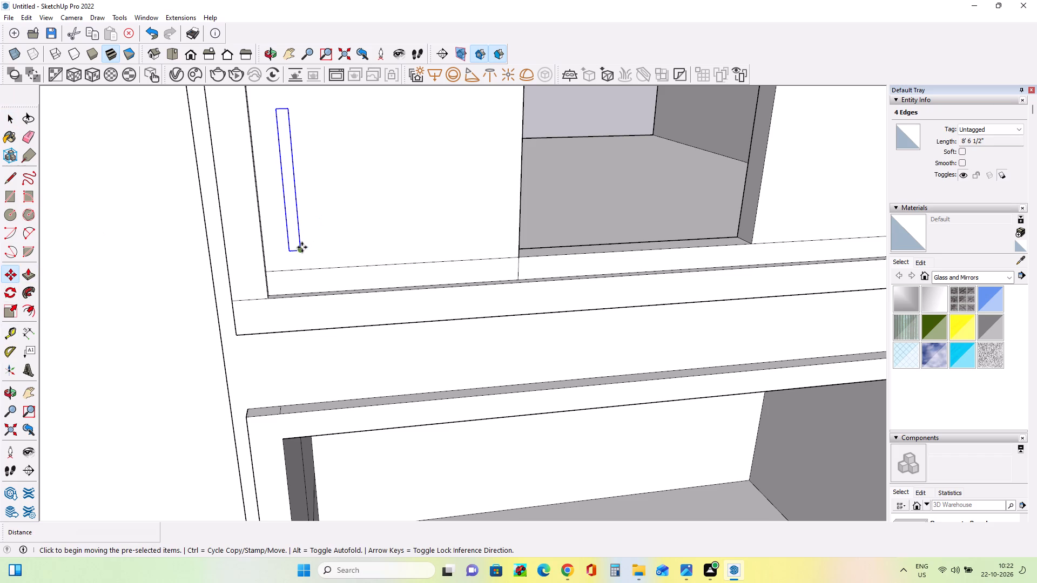
ctrl+click(302, 250)
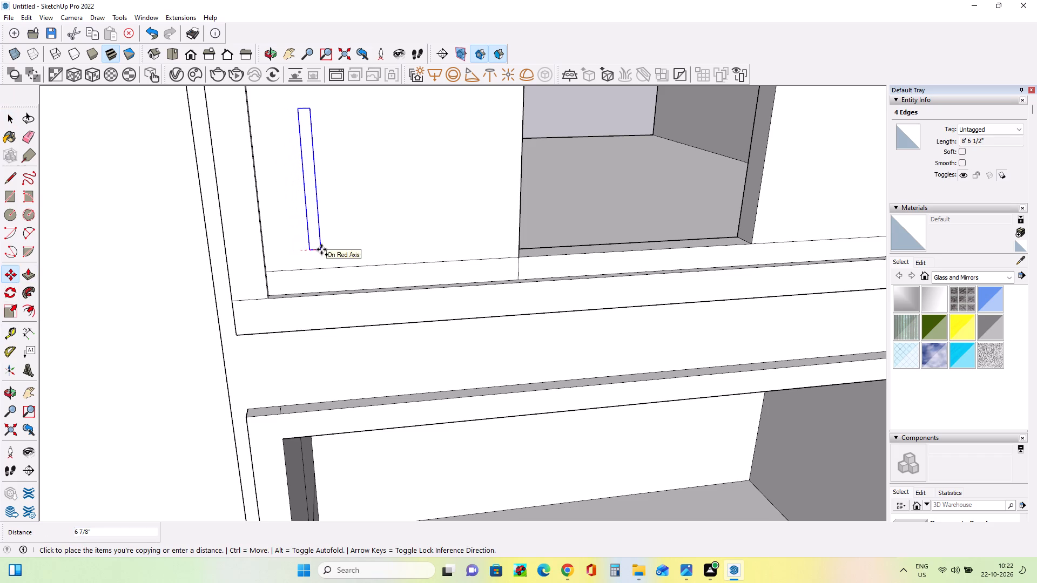
click(326, 251)
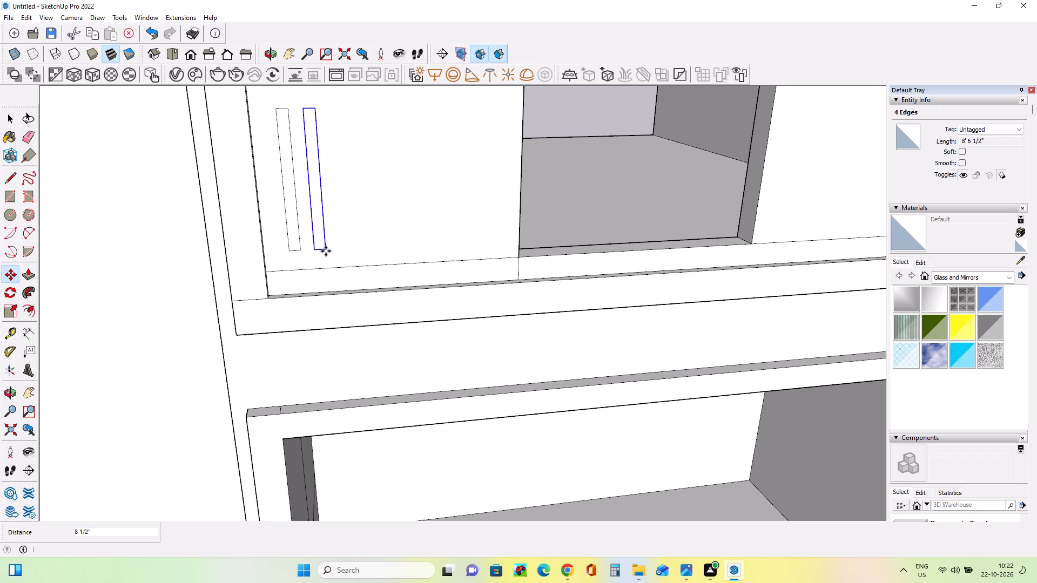
click(326, 242)
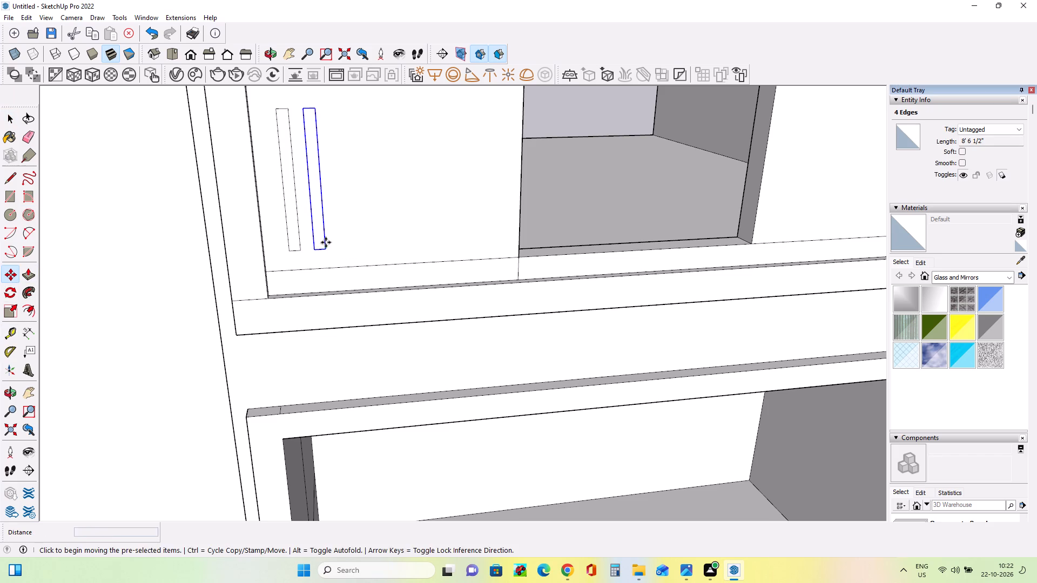
click(328, 245)
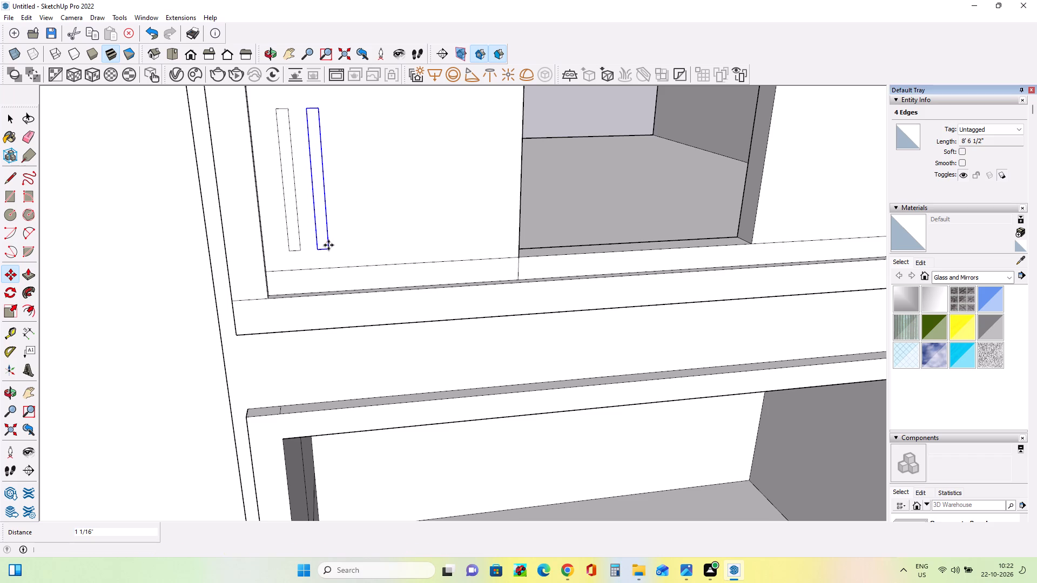
Copy the slot outline three more times inward along the upper balcony's left parapet, about 10 to 12" apart.
click(329, 252)
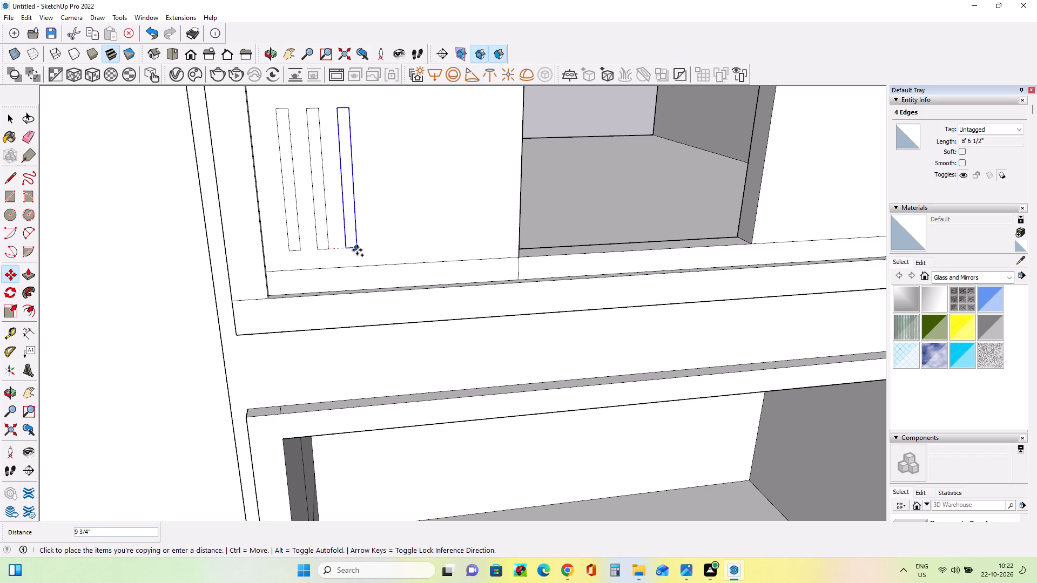
click(357, 250)
click(357, 250)
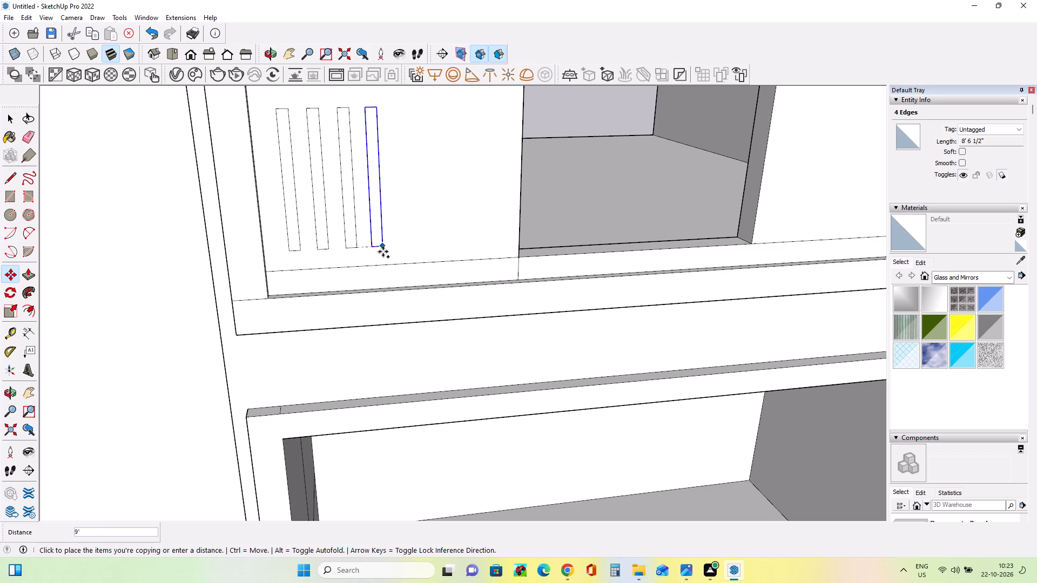
click(385, 252)
click(385, 252)
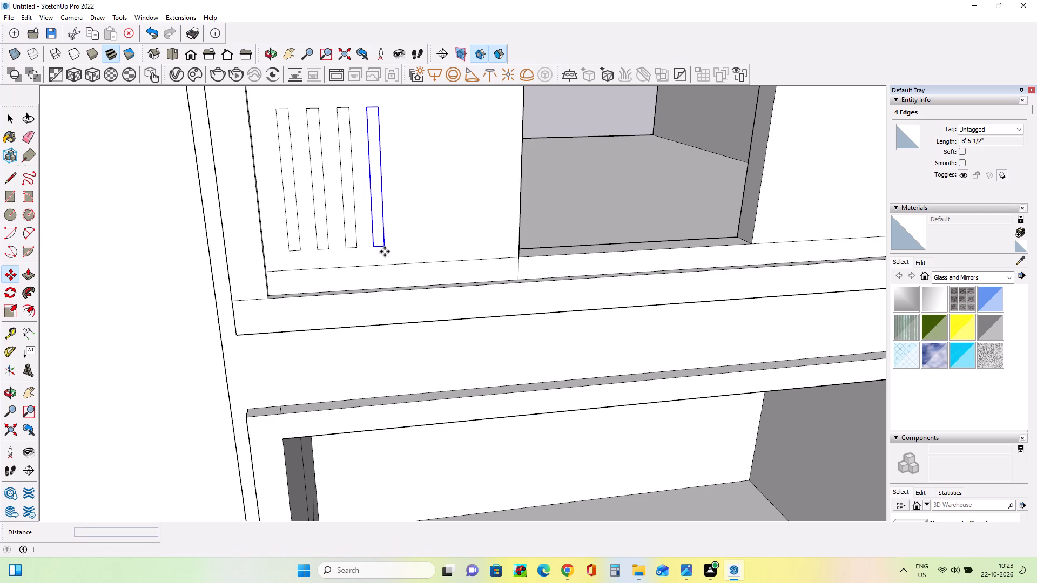
click(418, 249)
Add a sixth slot outline by copying the innermost one further along the upper balcony's left parapet, checking the reference image.
scroll(345, 248, down, 8)
middle_drag(345, 248, 374, 204)
middle_drag(517, 244, 474, 267)
scroll(474, 267, down, 3)
scroll(853, 343, up, 2)
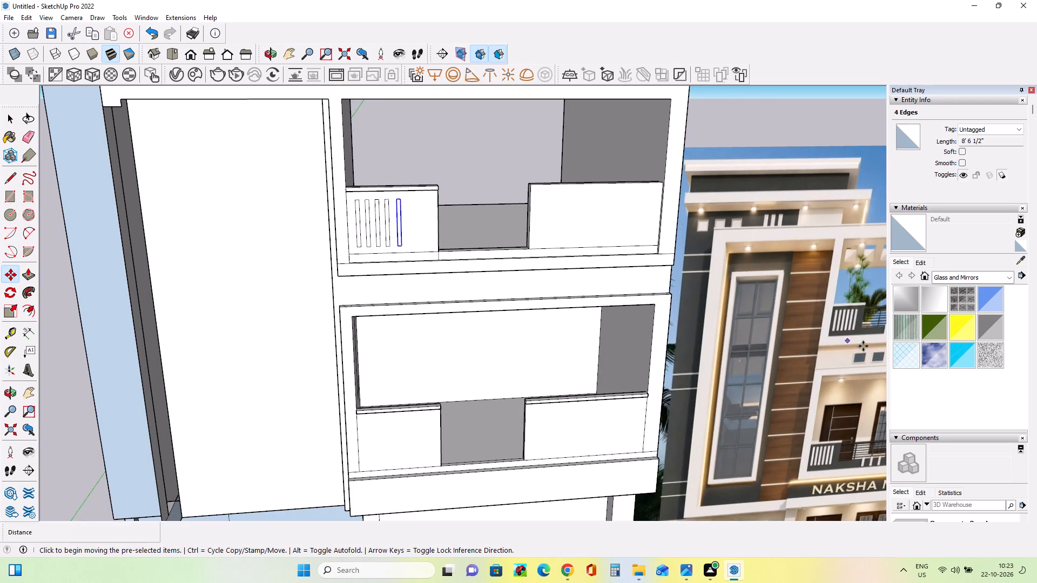
scroll(863, 346, up, 11)
scroll(778, 298, down, 6)
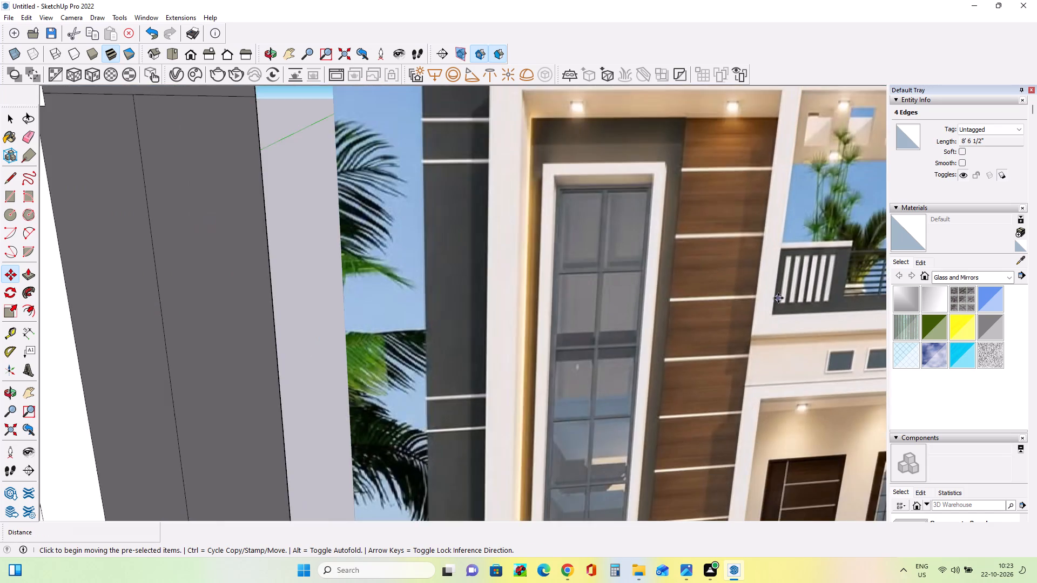
scroll(778, 298, down, 7)
scroll(265, 186, up, 7)
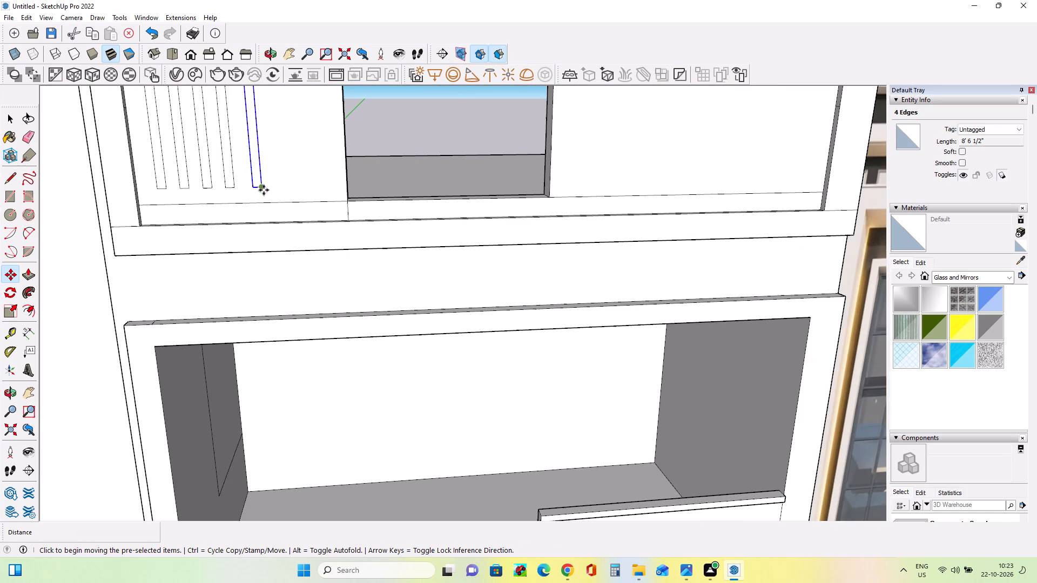
click(264, 187)
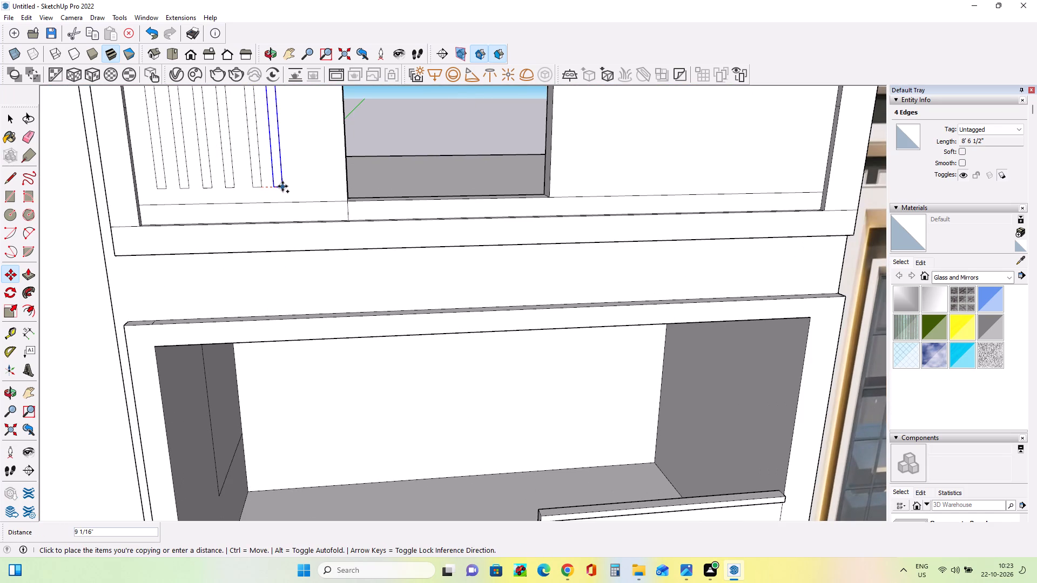
click(287, 186)
Add a seventh slot outline about 10 1/2" further inward on the upper balcony's left parapet.
scroll(281, 209, down, 4)
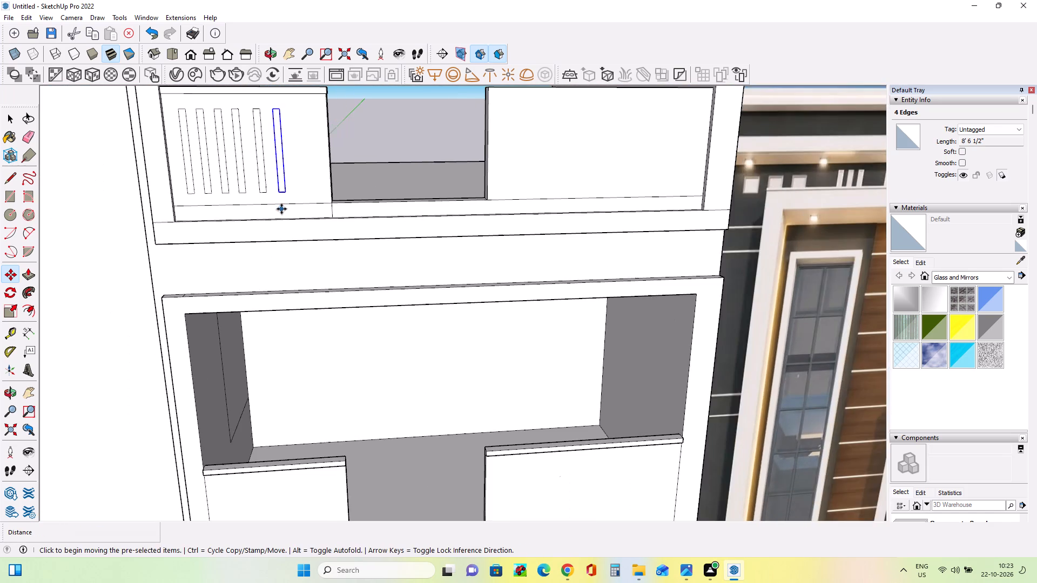
scroll(281, 209, down, 3)
middle_drag(281, 209, 314, 248)
scroll(281, 209, down, 1)
scroll(272, 213, up, 4)
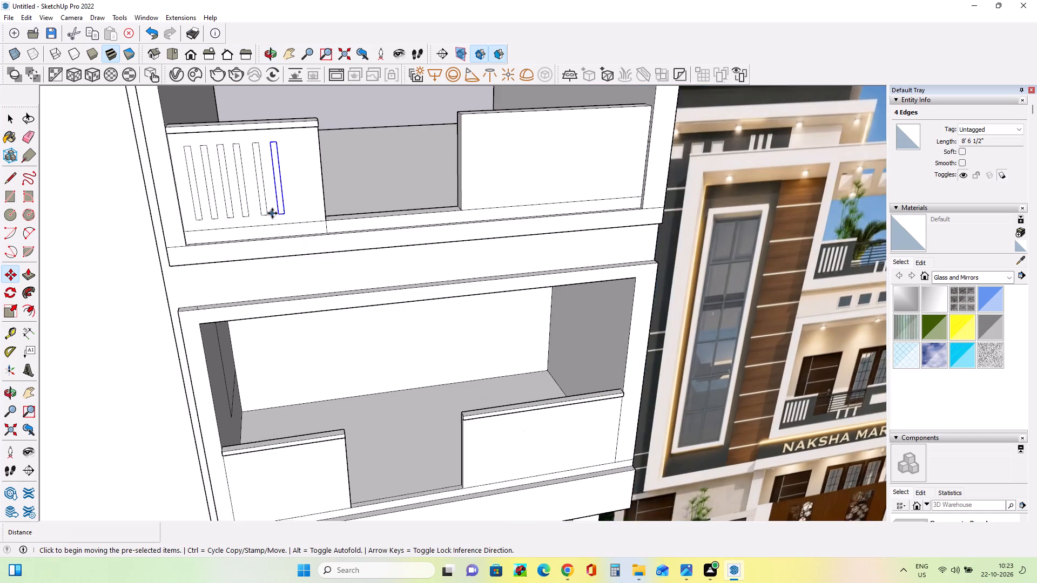
middle_drag(298, 210, 307, 220)
middle_drag(314, 216, 315, 210)
scroll(315, 210, down, 6)
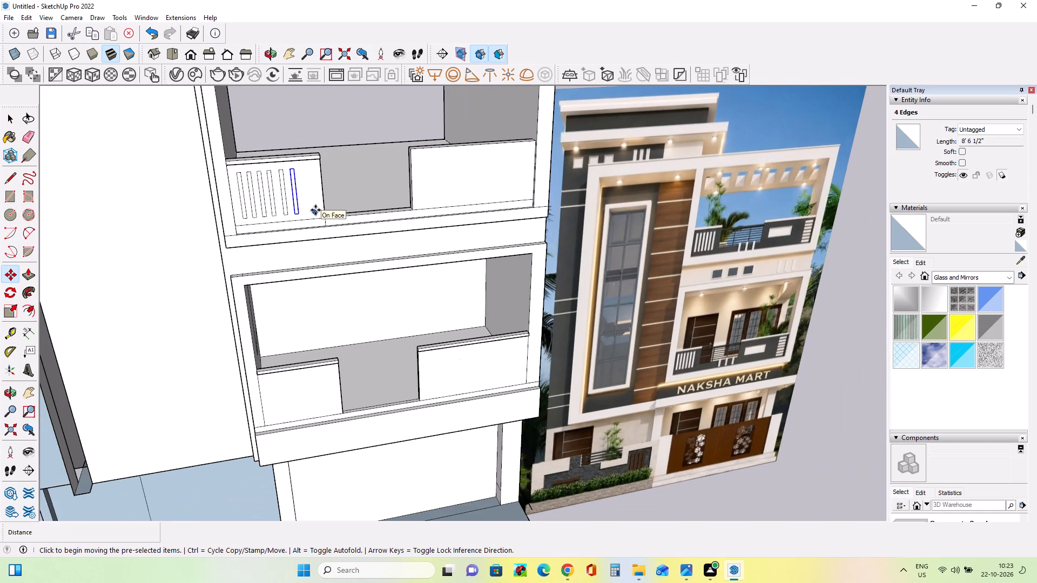
middle_drag(315, 210, 298, 221)
scroll(299, 212, up, 6)
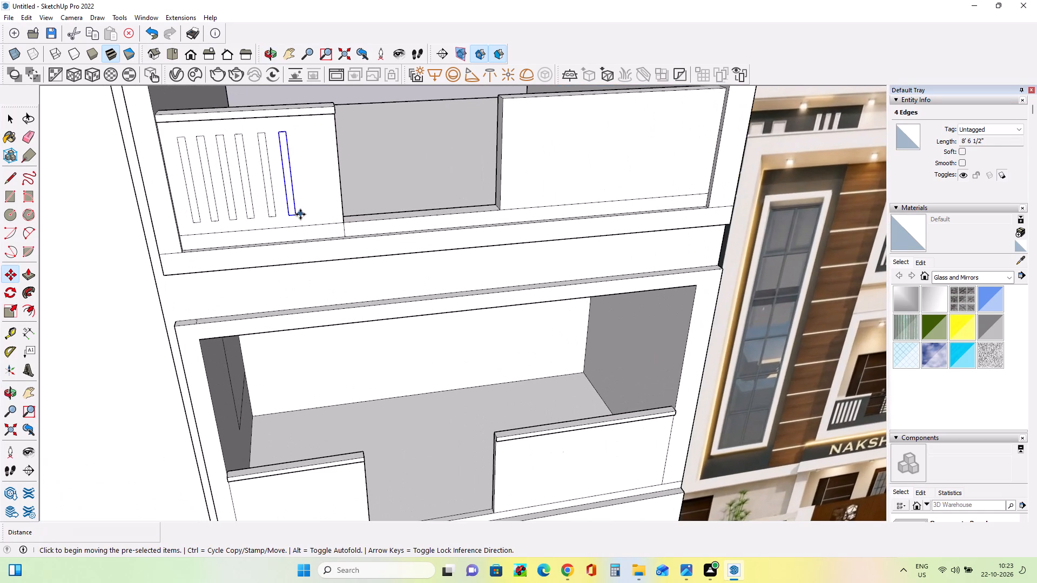
click(297, 214)
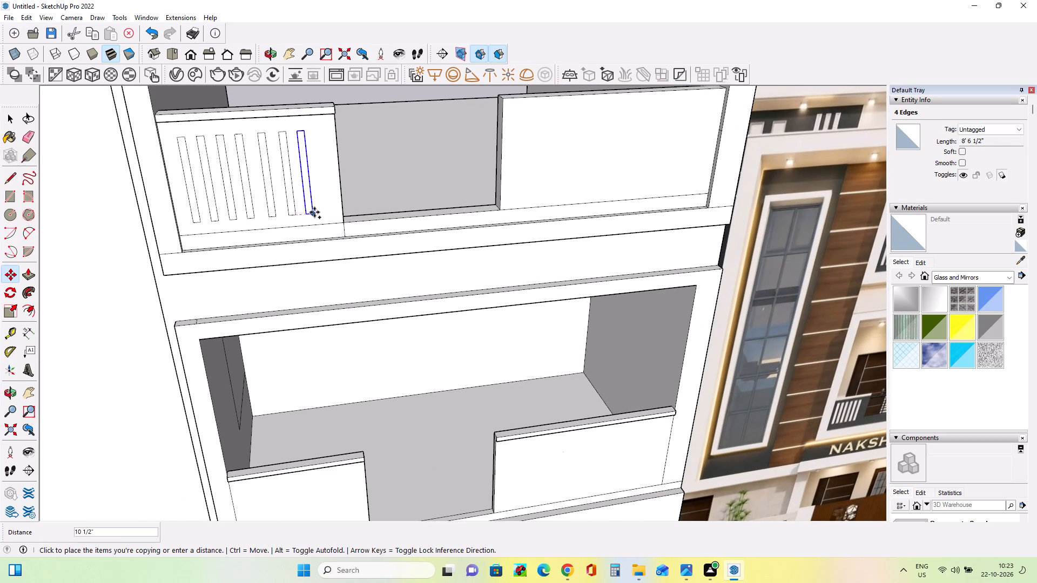
click(315, 212)
Copy the innermost slot outline about 20' 7" down to the outer side of the lower balcony's left parapet.
middle_drag(397, 226, 396, 235)
scroll(69, 151, down, 8)
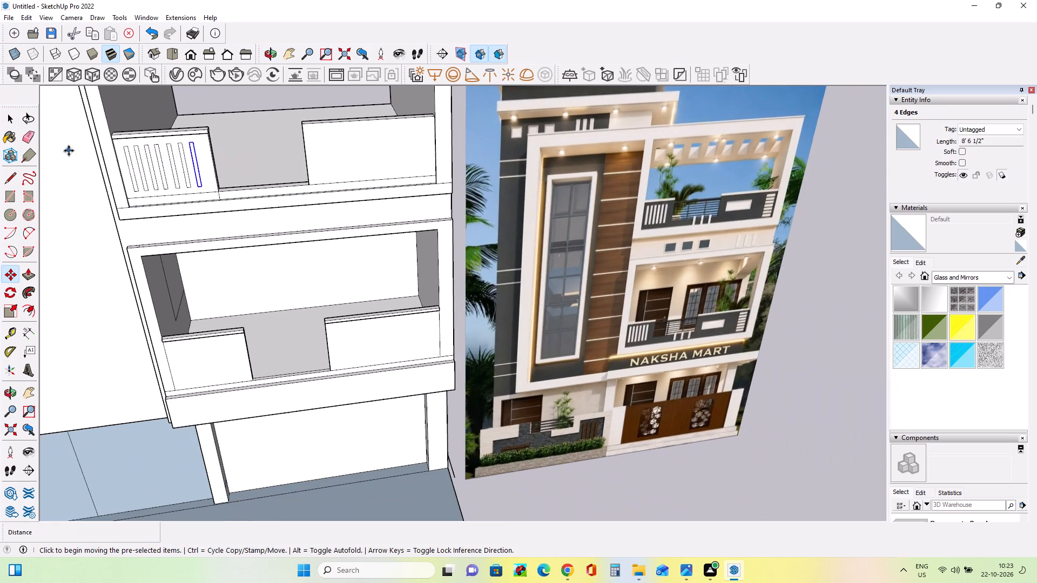
middle_click(315, 197)
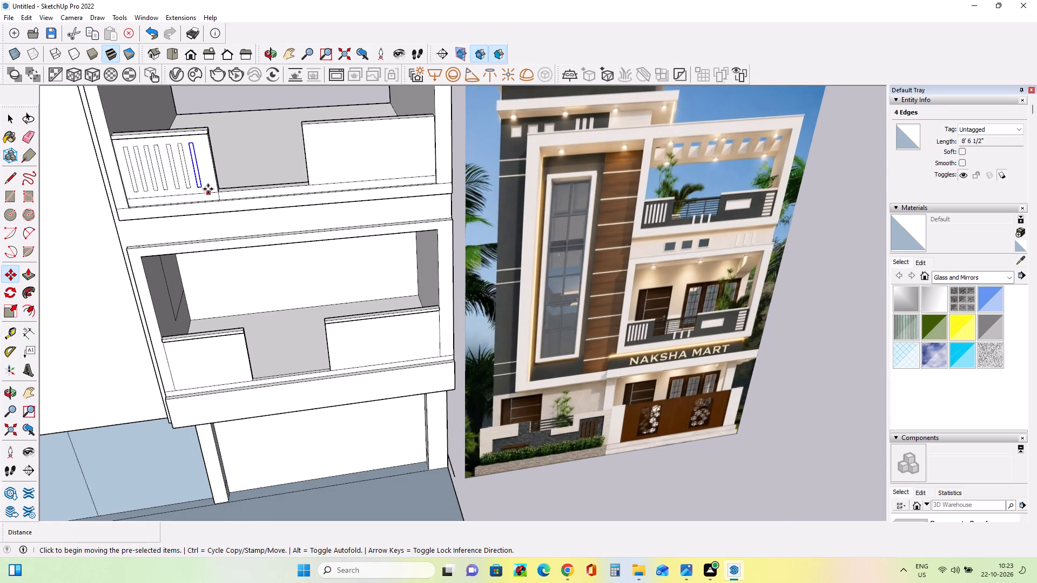
click(201, 186)
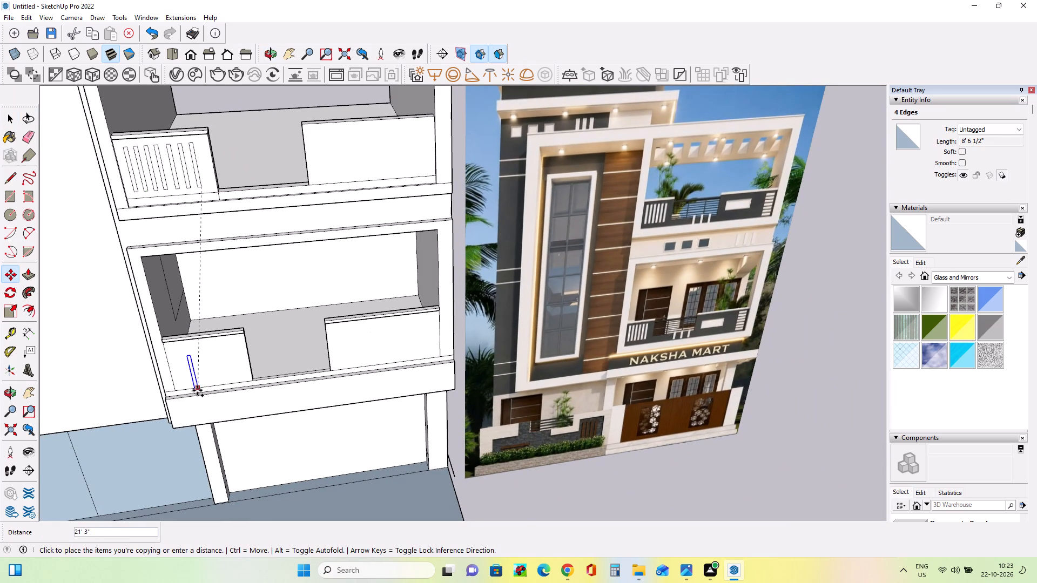
scroll(188, 392, up, 3)
middle_drag(188, 391, 215, 281)
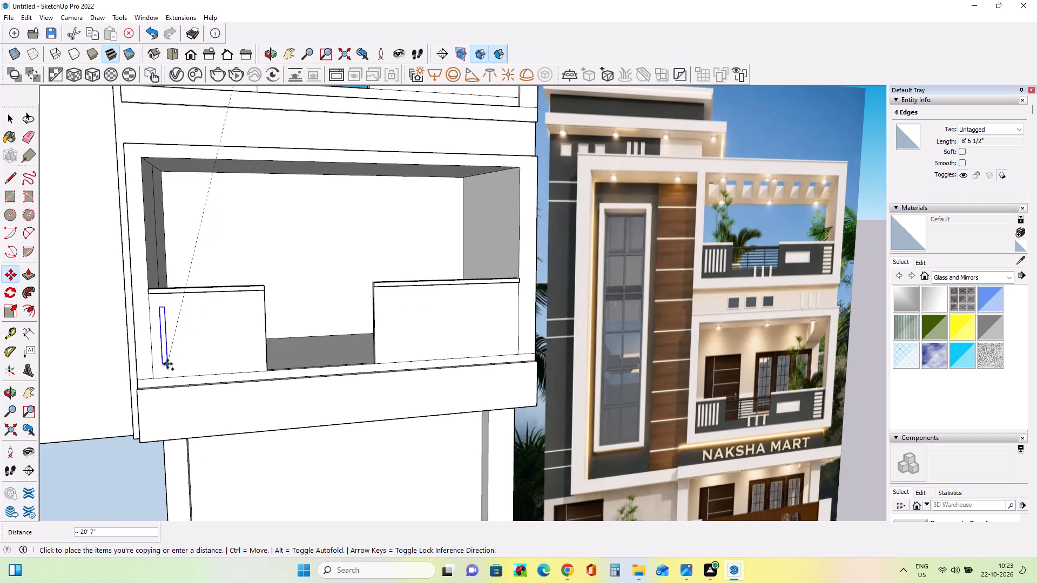
click(167, 364)
Copy the slot outline five more times inward along the lower balcony's left parapet, about 10 to 16" apart, and clear the selection.
click(169, 363)
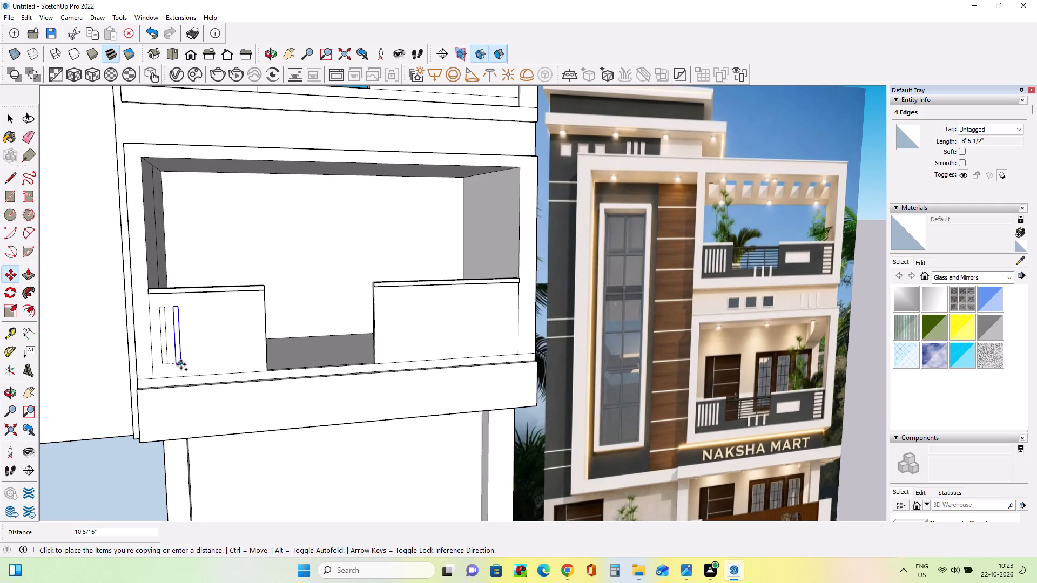
click(182, 364)
click(183, 364)
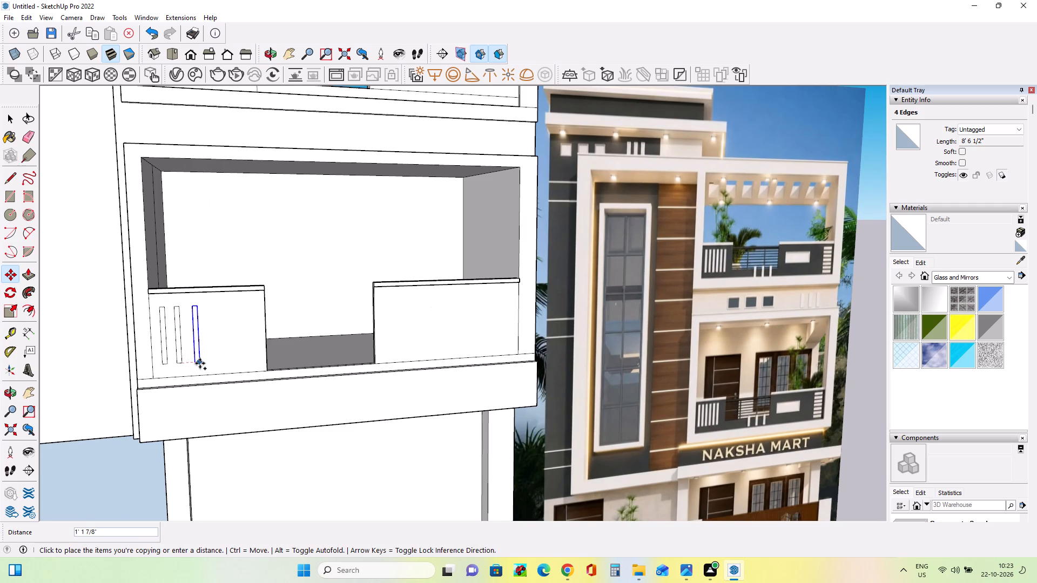
click(198, 363)
click(198, 363)
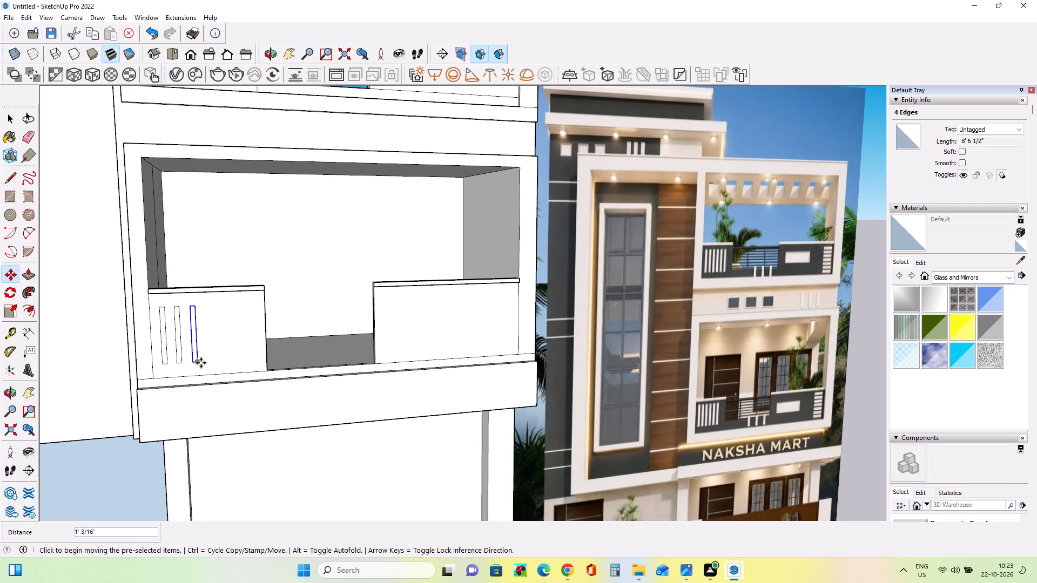
click(198, 363)
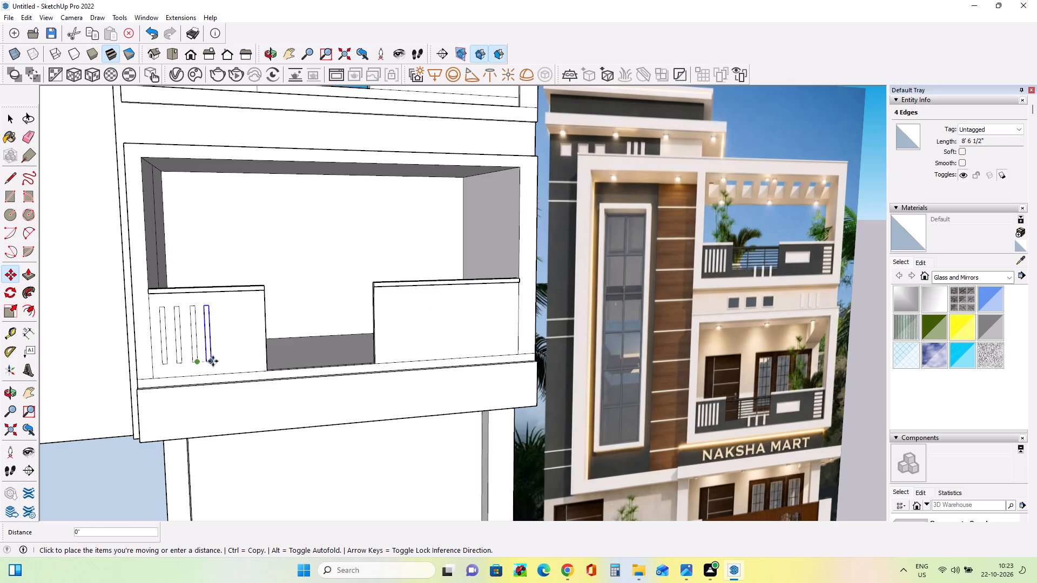
click(214, 361)
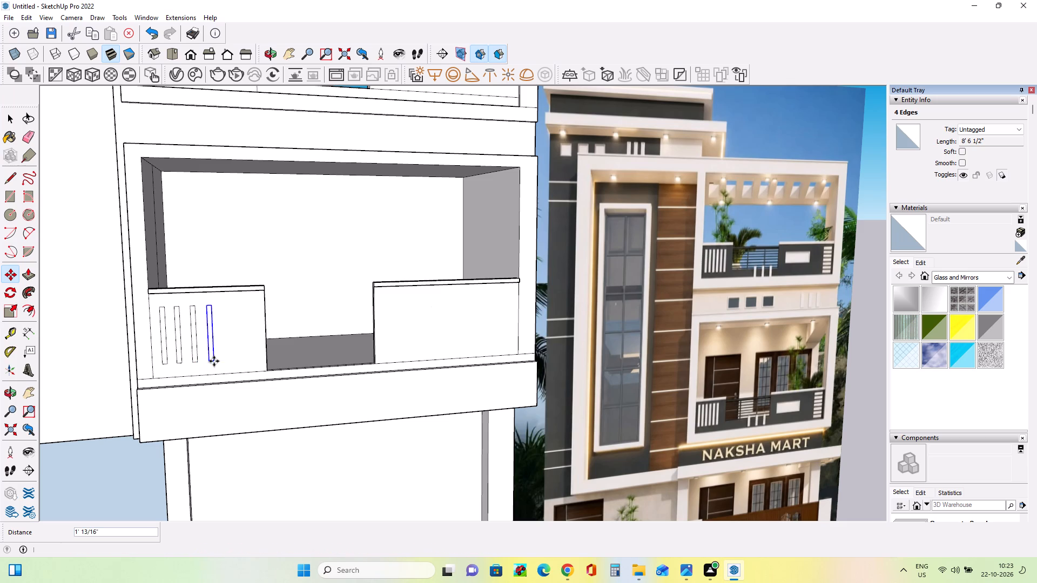
click(214, 361)
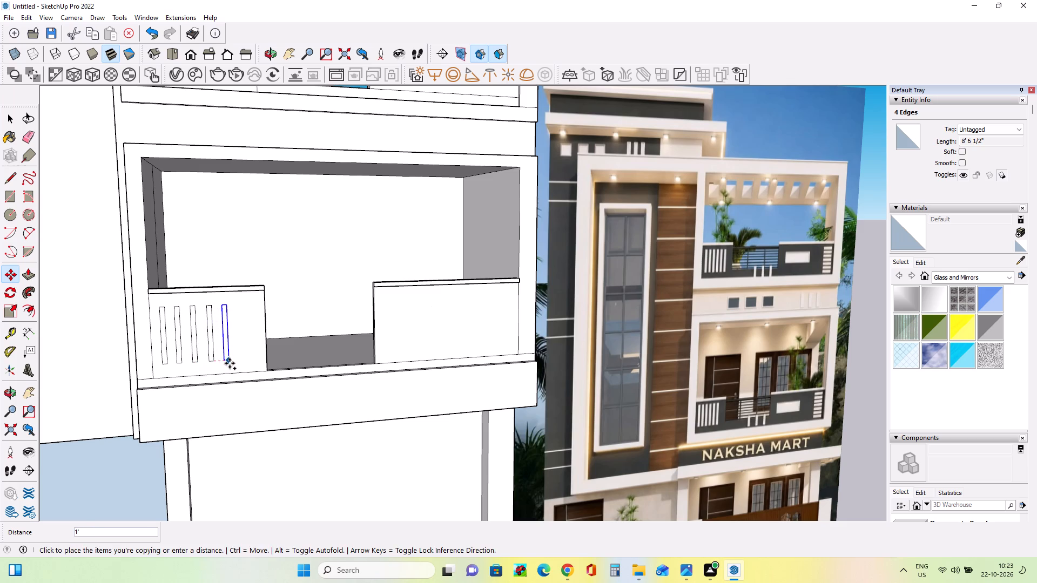
click(230, 363)
click(230, 363)
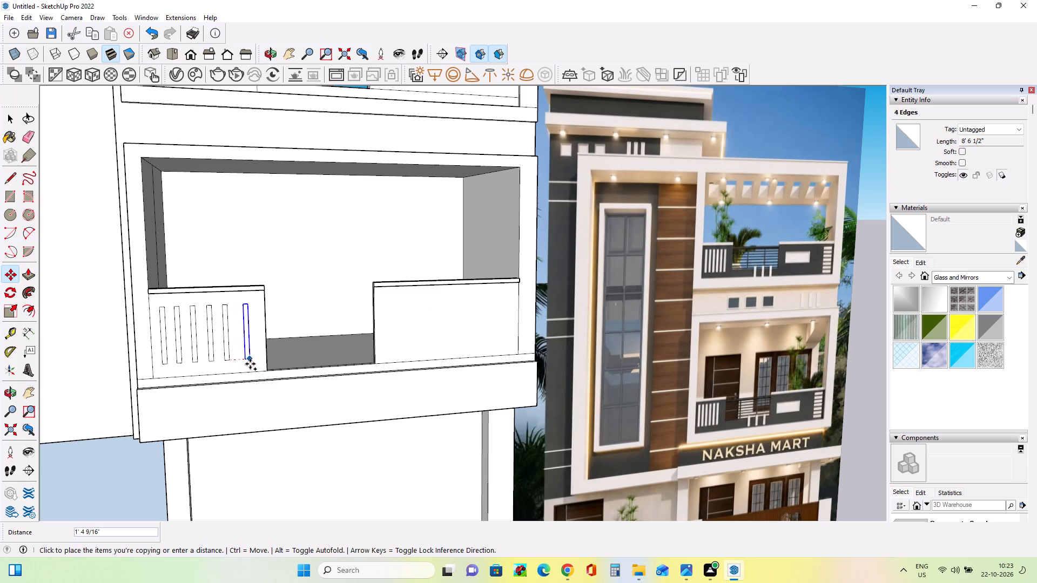
click(248, 364)
scroll(240, 362, down, 7)
middle_drag(385, 344, 301, 361)
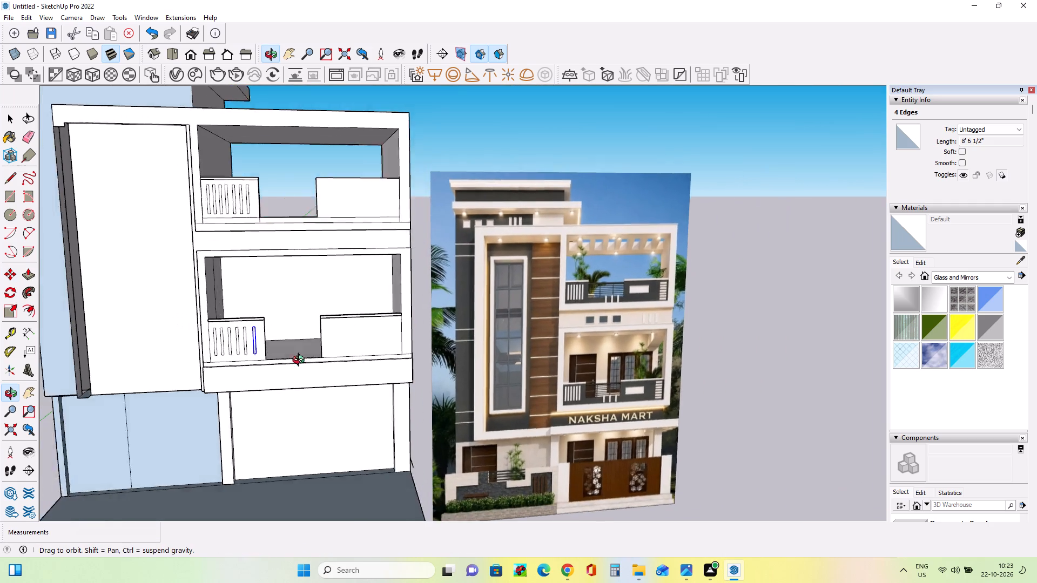
middle_drag(301, 361, 306, 355)
scroll(248, 263, up, 4)
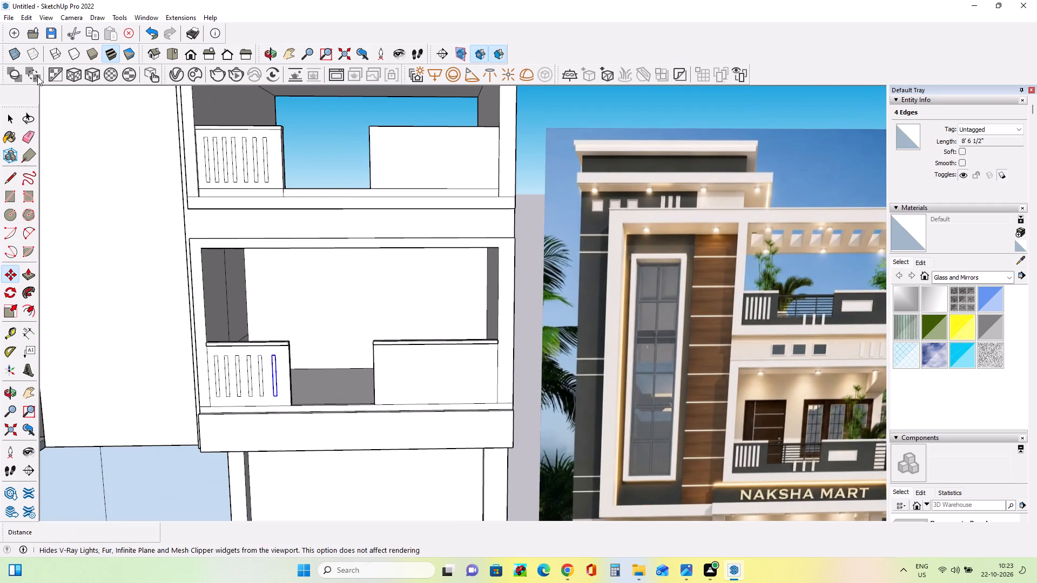
click(8, 124)
click(328, 148)
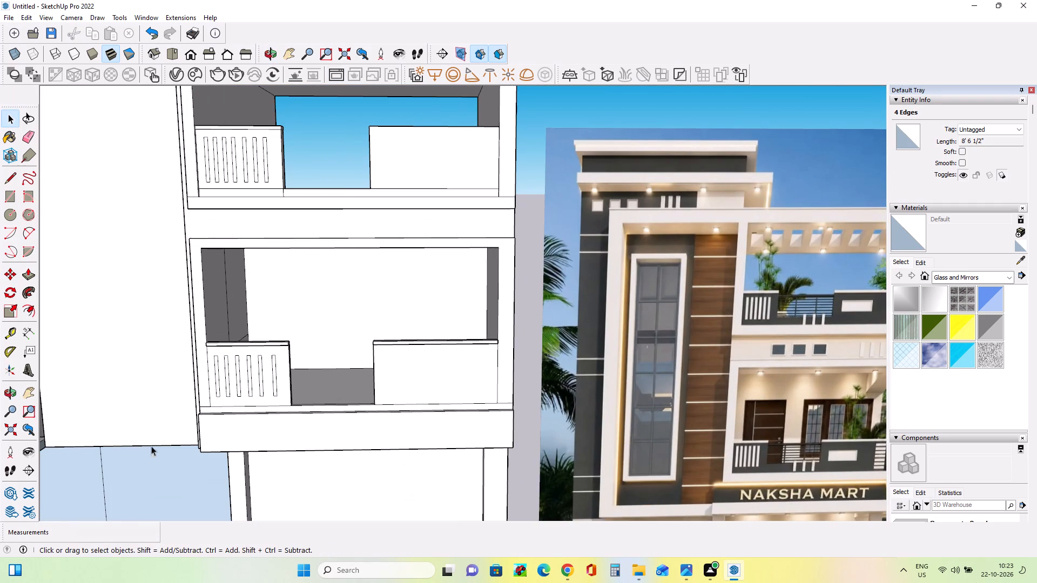
Push/Pull the two outermost slot faces on the upper balcony's left parapet outward by 3 13/16" so they sit flush.
scroll(268, 377, up, 2)
scroll(268, 376, down, 3)
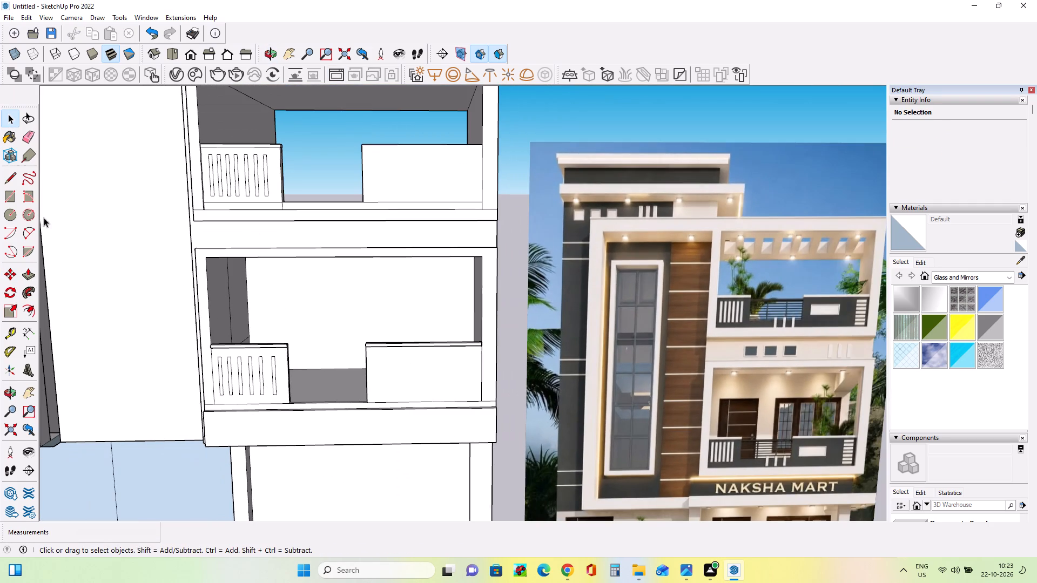
click(28, 274)
scroll(227, 165, up, 7)
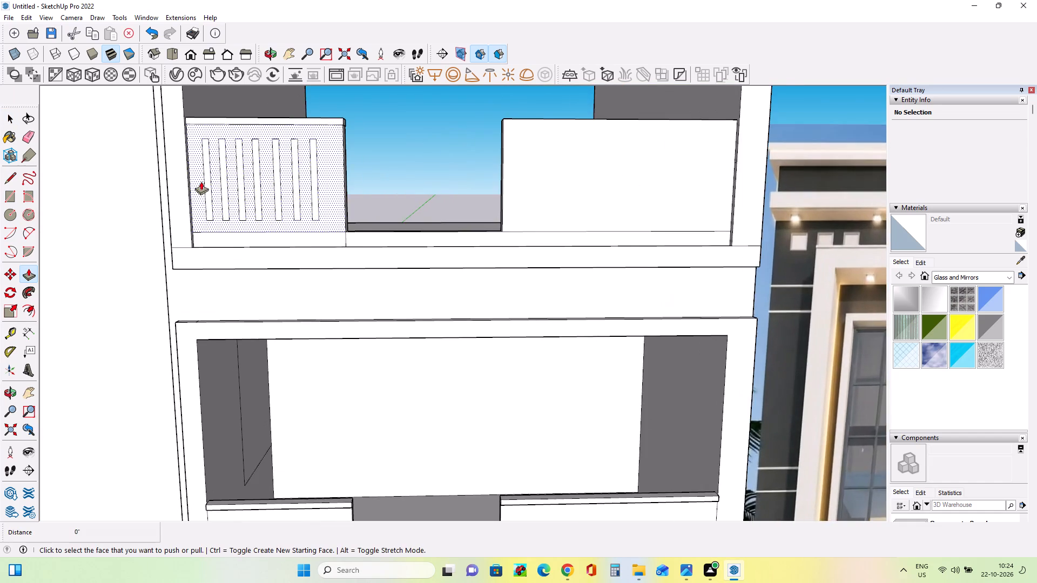
scroll(201, 181, up, 1)
click(206, 186)
click(204, 191)
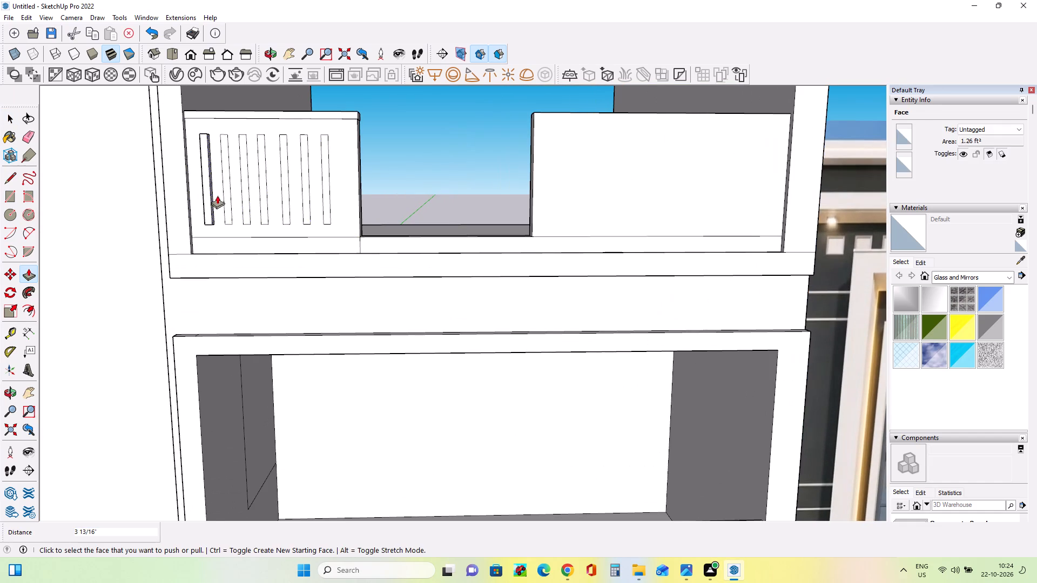
click(226, 201)
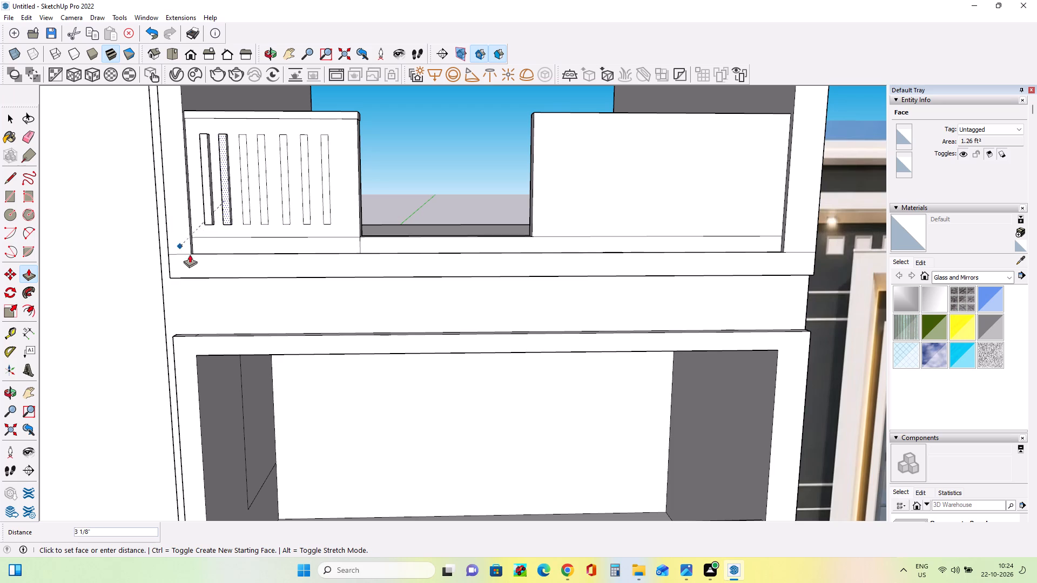
click(234, 241)
scroll(228, 207, up, 3)
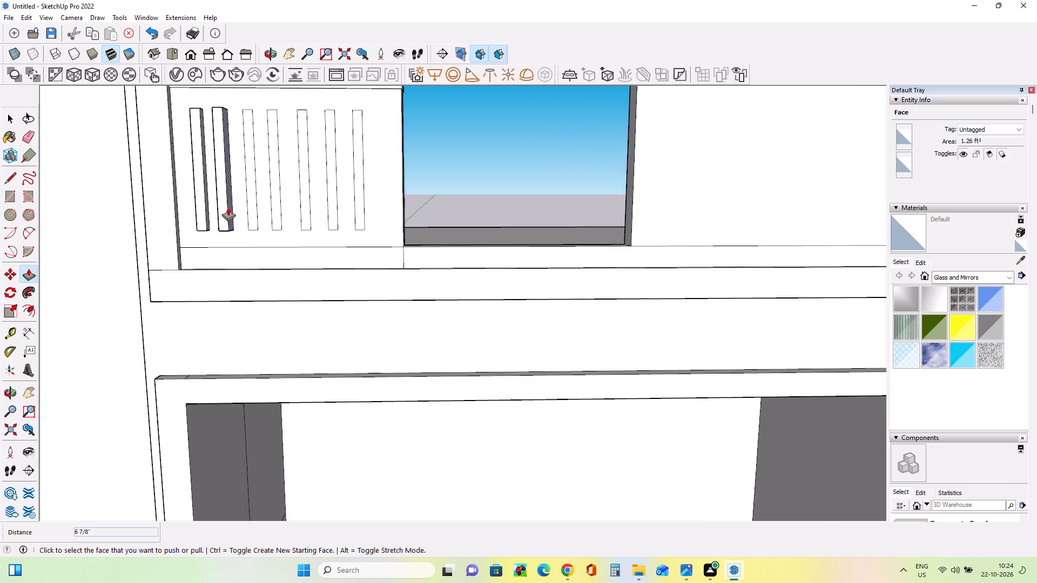
scroll(228, 207, up, 3)
click(217, 218)
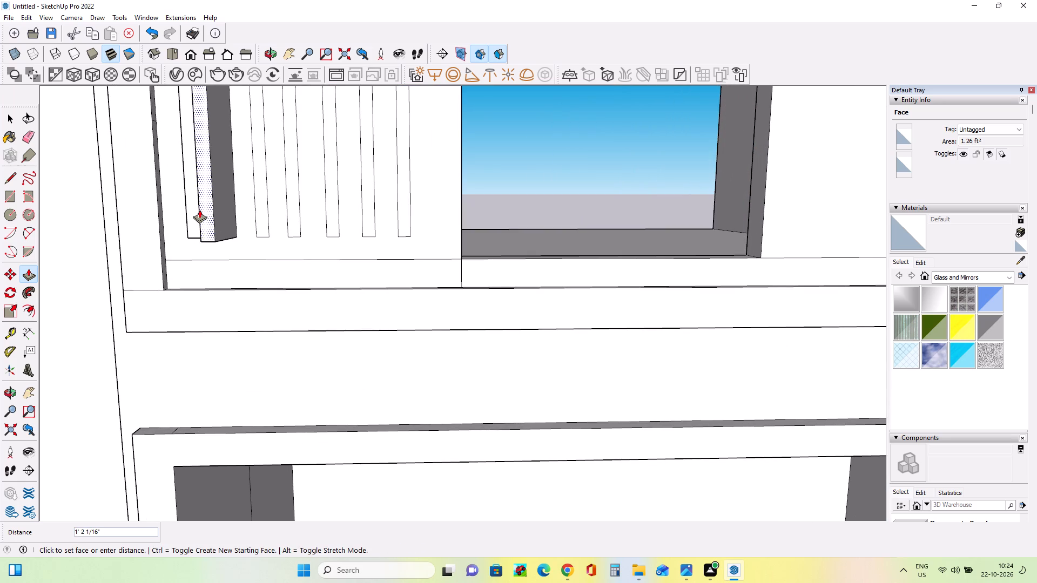
click(199, 209)
middle_drag(227, 223, 400, 232)
click(274, 234)
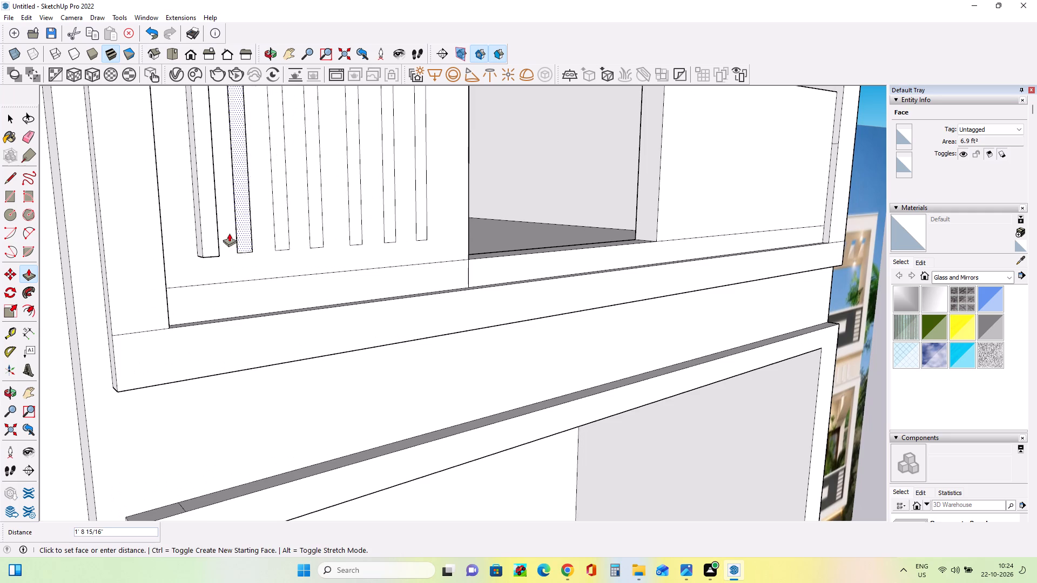
click(205, 233)
Push/Pull the remaining five slot faces on the upper balcony's left parapet outward by 3 13/16", matching the first bars.
click(284, 228)
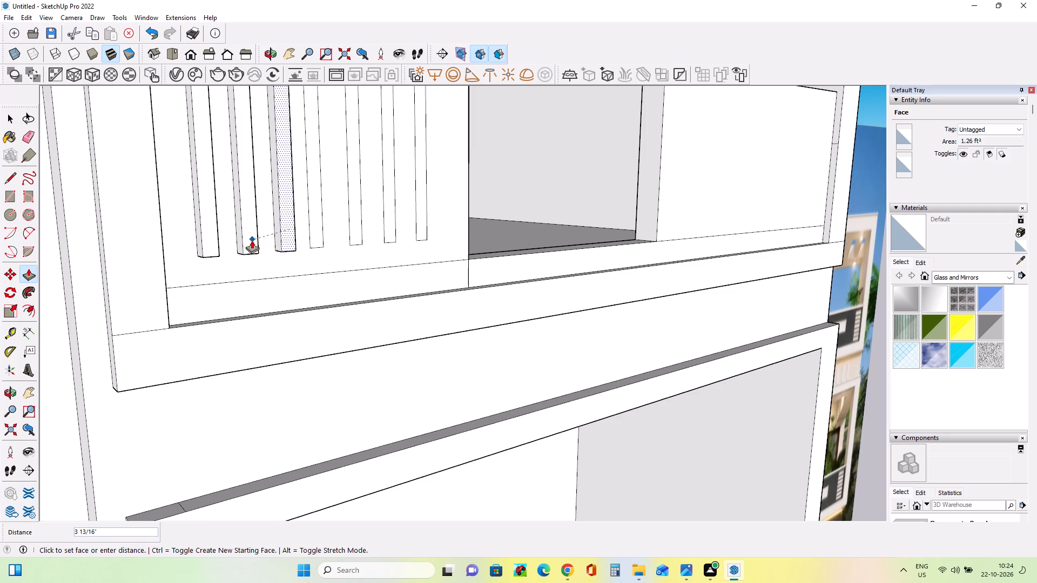
click(251, 241)
click(318, 227)
click(285, 236)
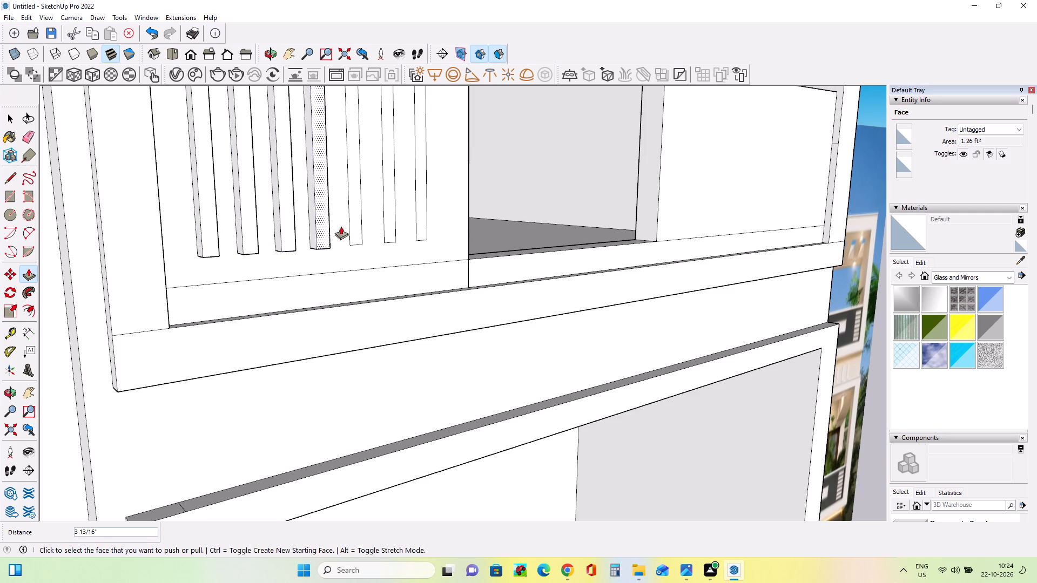
click(355, 229)
click(327, 233)
click(387, 223)
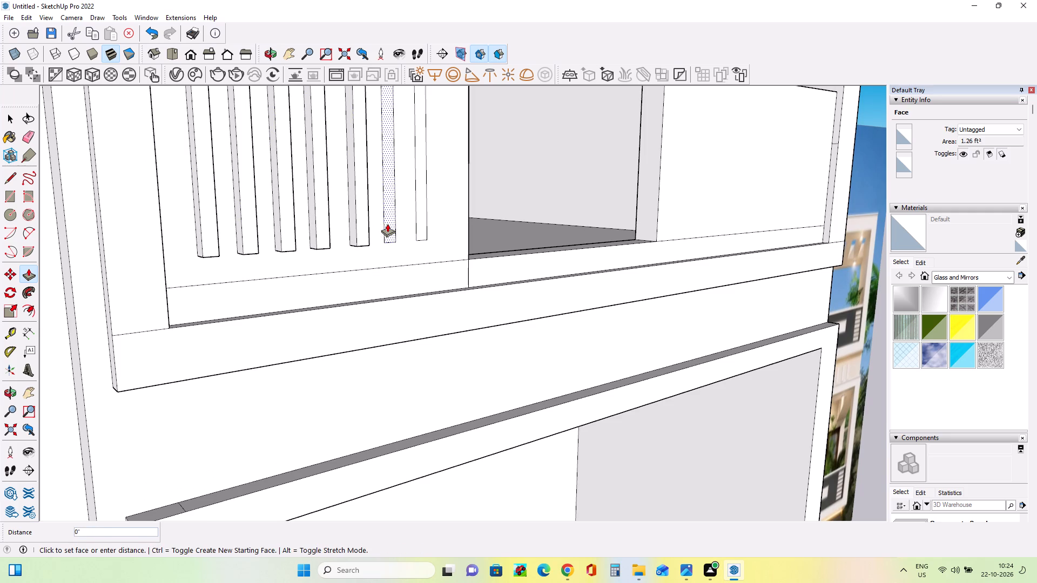
click(365, 227)
click(419, 209)
click(388, 221)
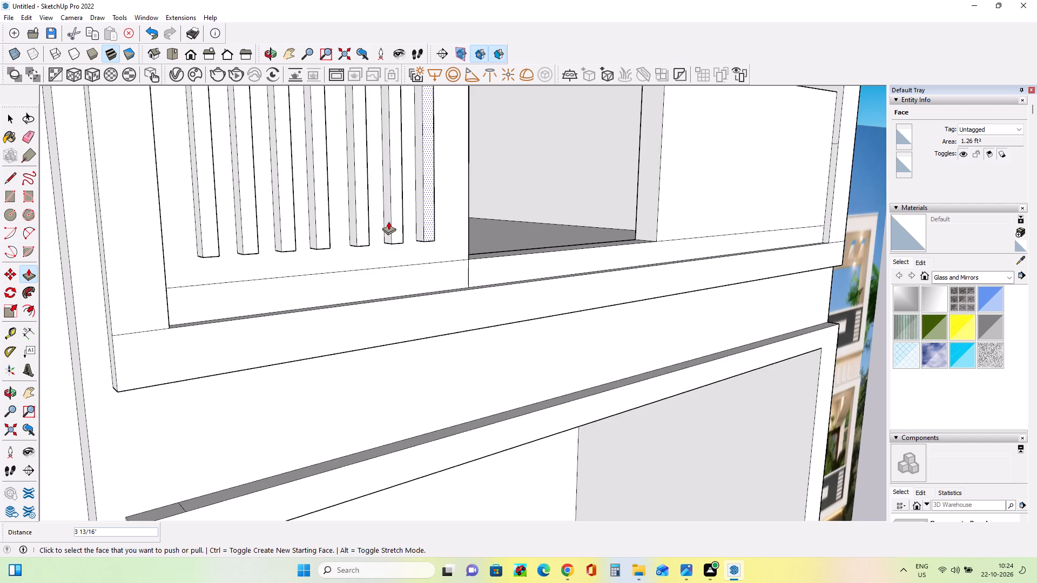
Push/Pull the outermost slot face on the lower balcony's left parapet outward by 4 3/8".
scroll(294, 193, down, 20)
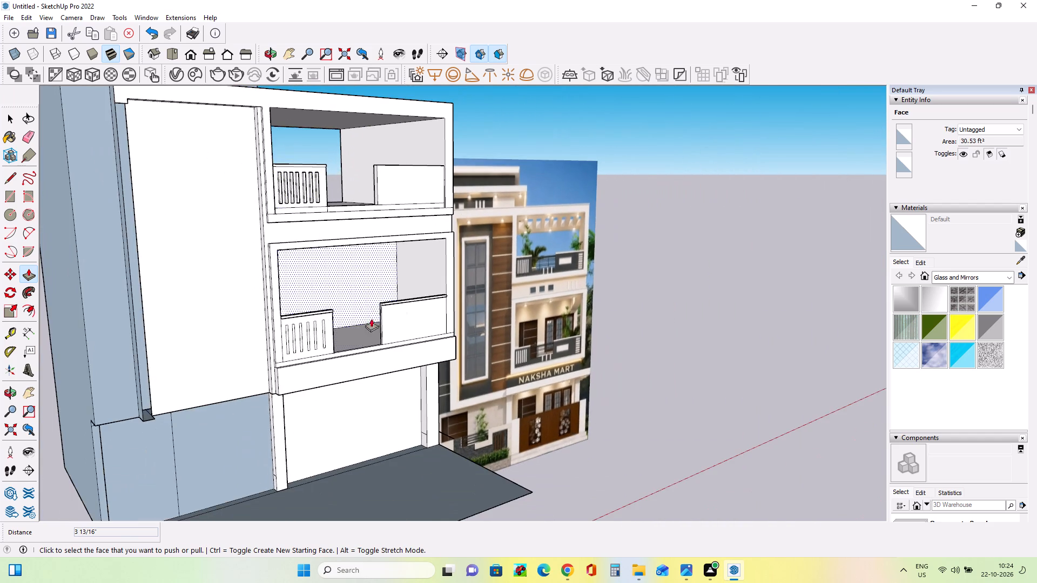
middle_drag(377, 342, 224, 369)
scroll(289, 293, down, 1)
scroll(289, 292, up, 1)
scroll(289, 292, down, 1)
scroll(289, 292, up, 6)
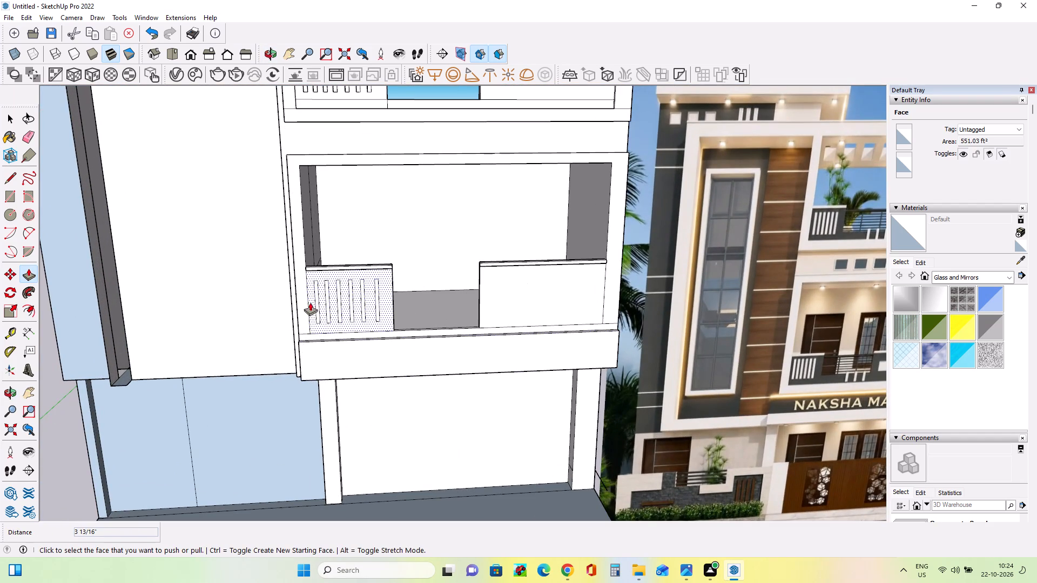
click(316, 308)
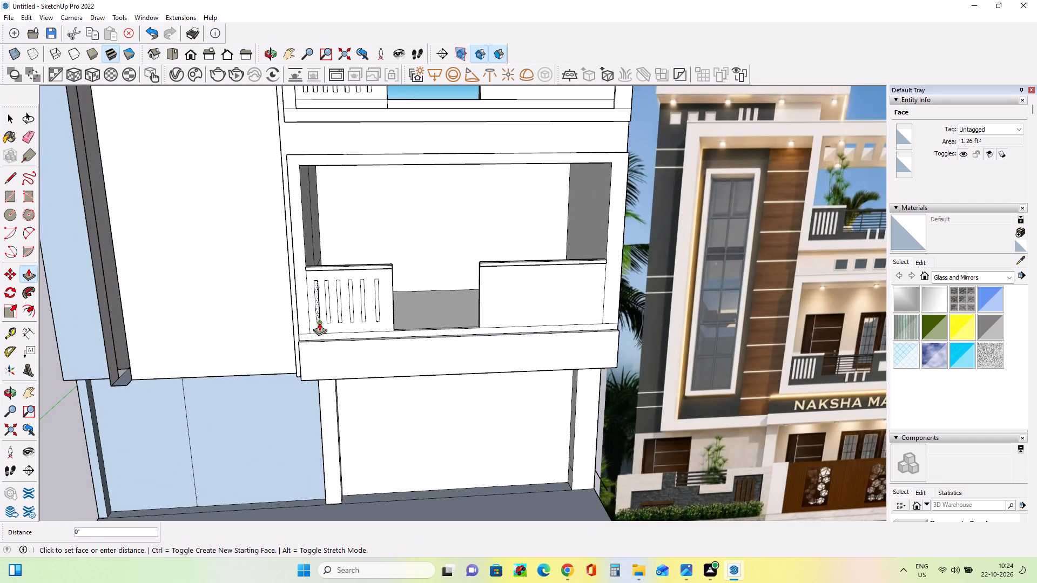
click(319, 322)
scroll(361, 315, up, 5)
middle_drag(361, 314, 272, 372)
scroll(293, 294, up, 7)
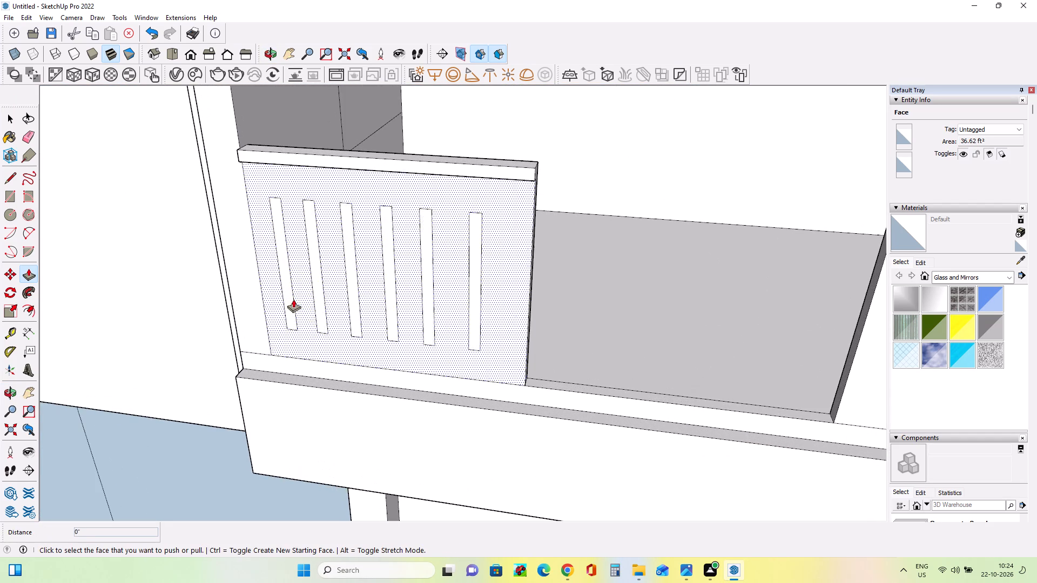
click(289, 308)
click(286, 317)
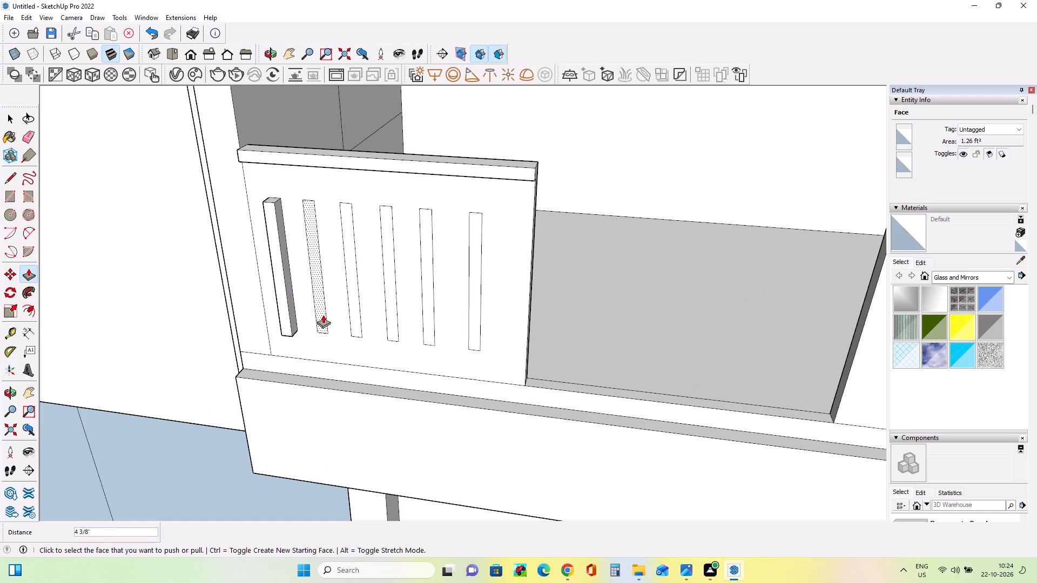
Push/Pull the other five slot faces on the lower balcony's left parapet outward by 4 3/8", flush with the first bar.
click(323, 315)
click(282, 285)
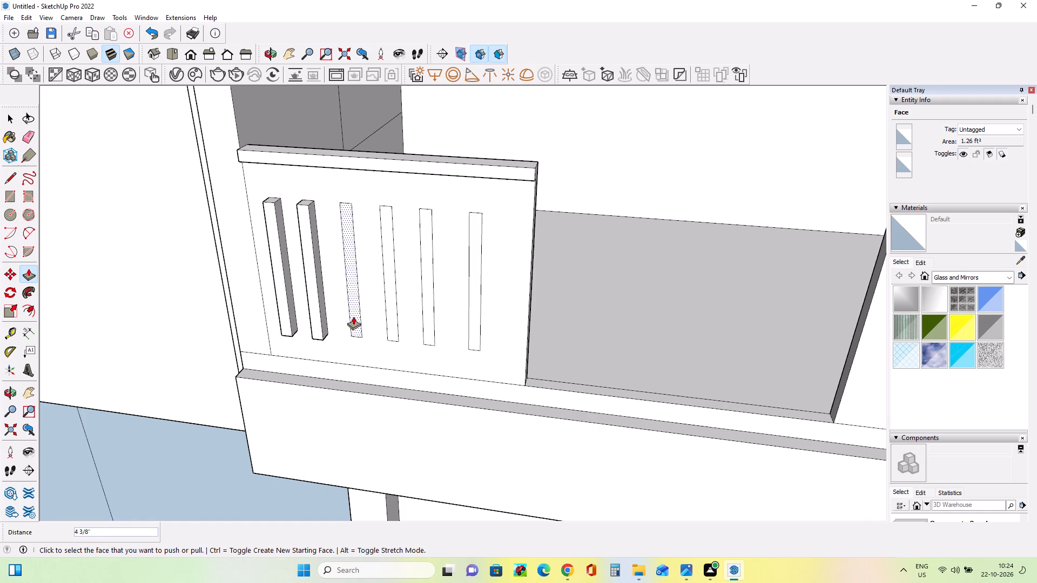
click(353, 317)
click(322, 317)
click(393, 328)
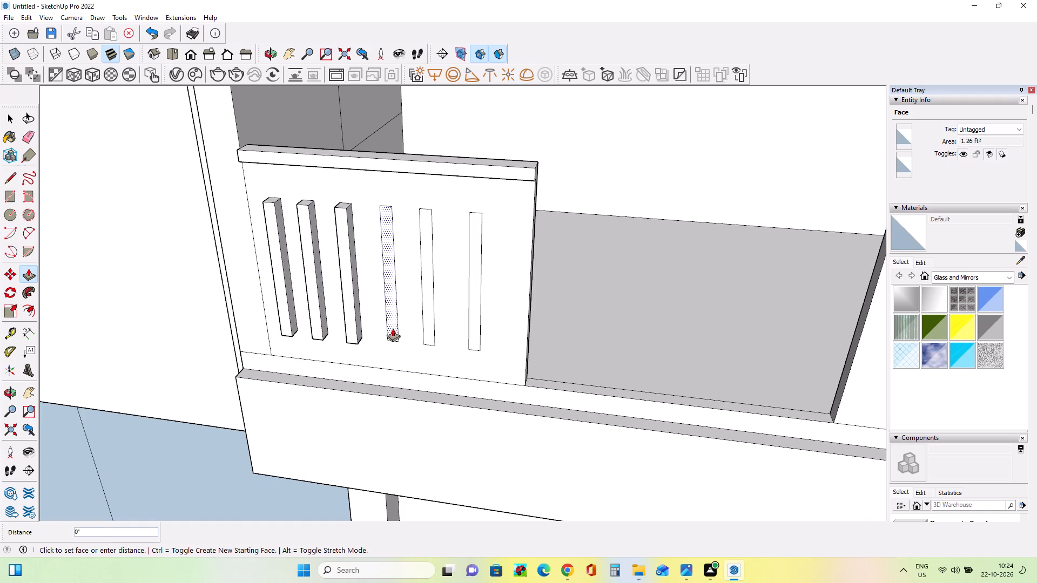
click(352, 334)
click(425, 325)
click(388, 327)
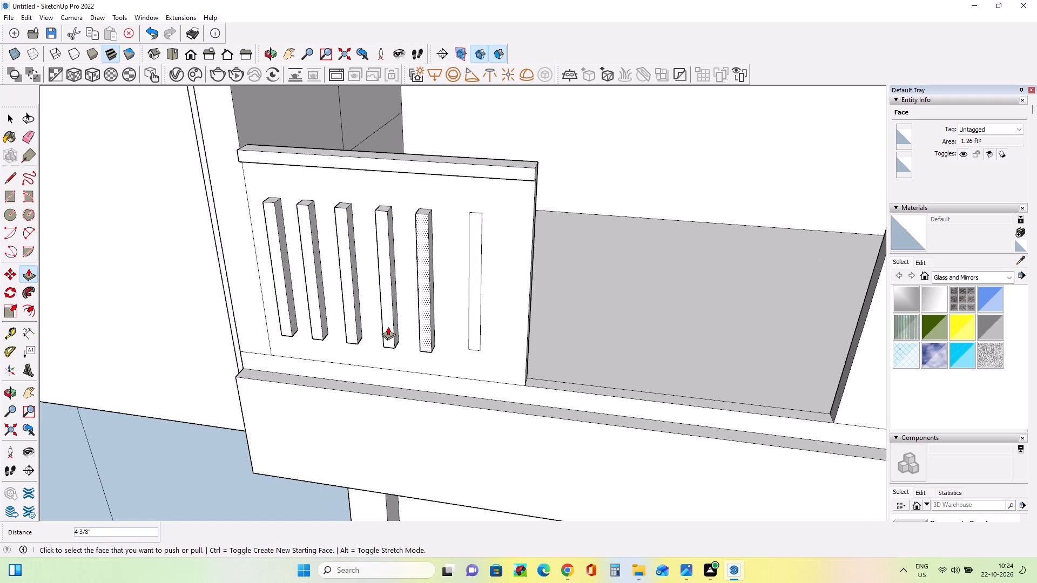
click(470, 335)
click(426, 335)
Compare the vertical bars on both balconies' left parapets with the reference image from several angles.
scroll(351, 263, down, 3)
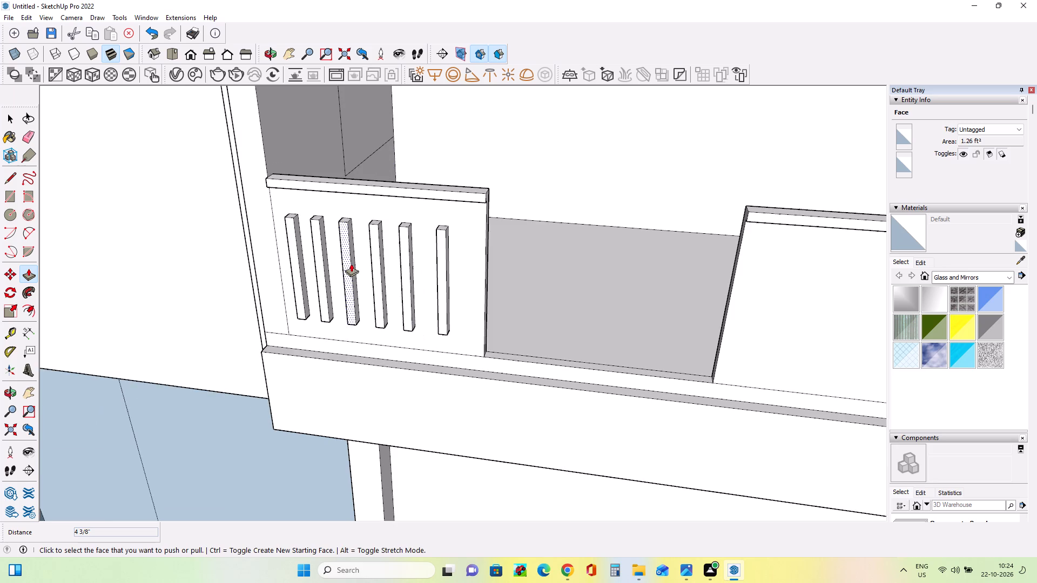
scroll(351, 263, down, 14)
middle_drag(469, 245, 494, 228)
scroll(494, 228, down, 5)
middle_drag(490, 218, 499, 120)
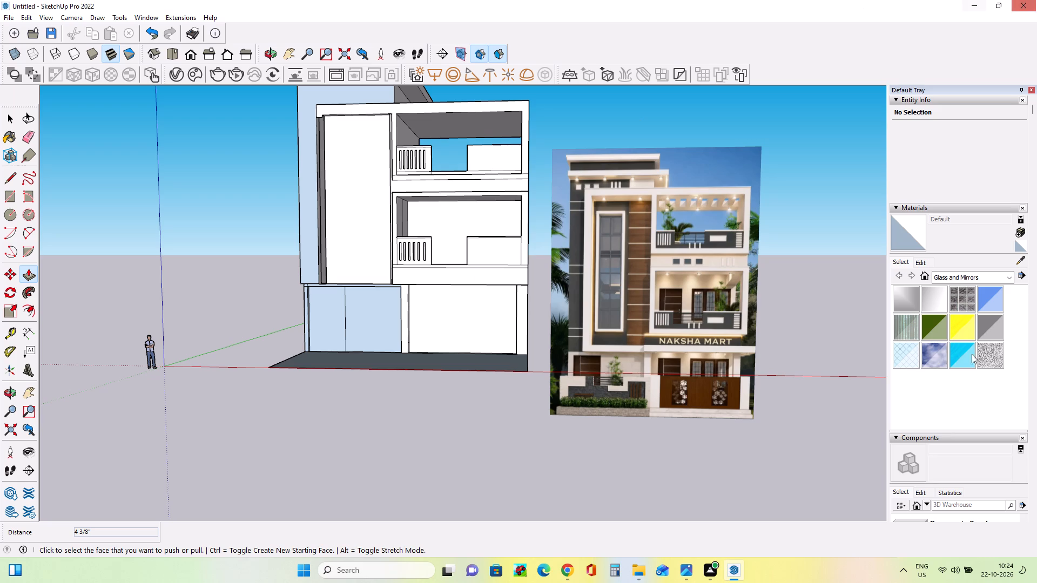
scroll(414, 157, up, 4)
scroll(471, 179, up, 4)
middle_drag(475, 179, 495, 231)
scroll(566, 277, down, 3)
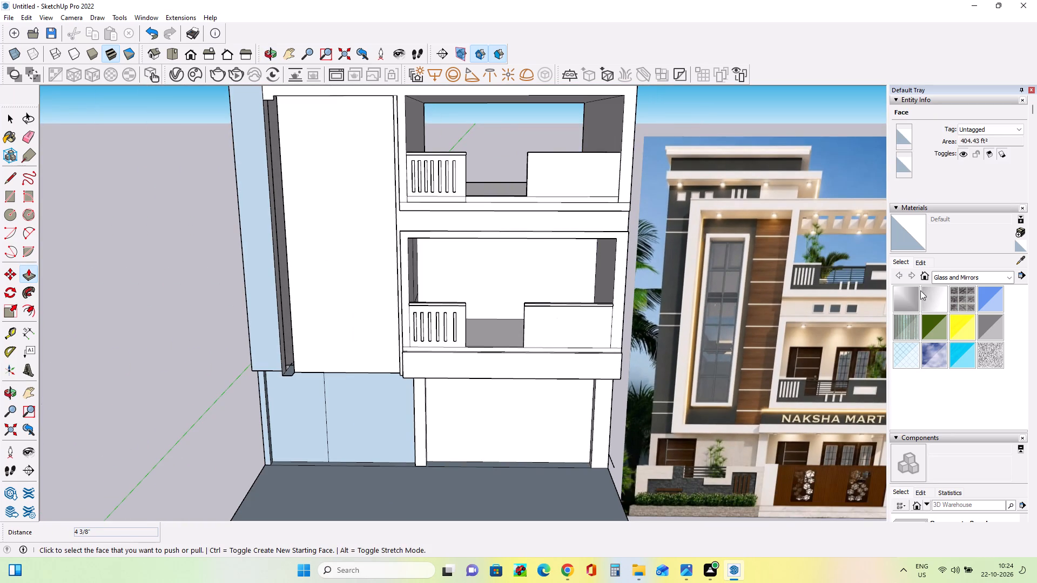
scroll(504, 159, up, 7)
middle_drag(506, 199, 517, 215)
middle_drag(527, 256, 532, 263)
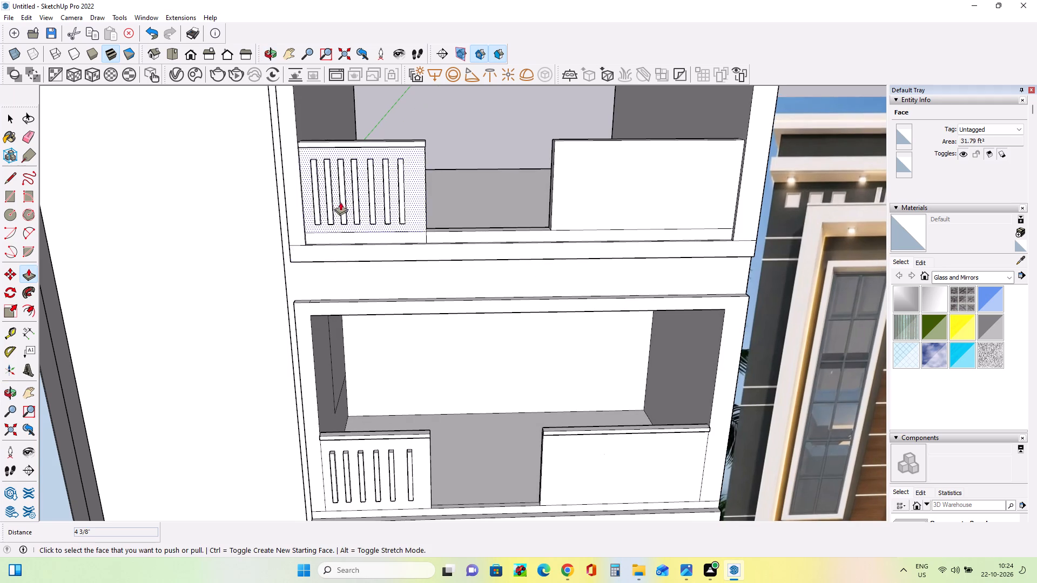
scroll(337, 201, down, 6)
scroll(502, 238, up, 4)
middle_drag(420, 208, 433, 211)
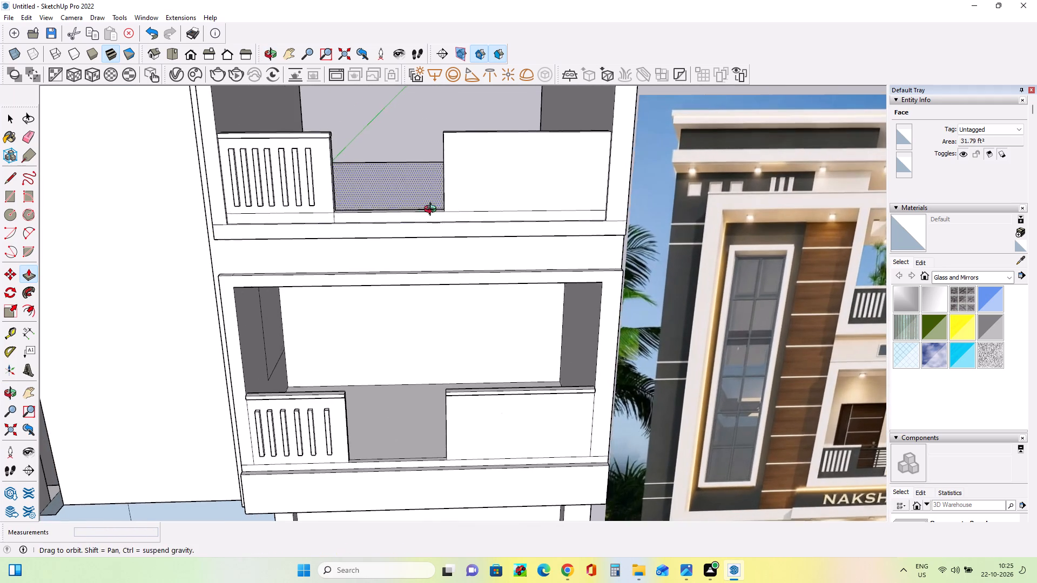
middle_drag(433, 211, 446, 215)
scroll(854, 298, up, 1)
scroll(388, 232, down, 3)
scroll(253, 200, down, 1)
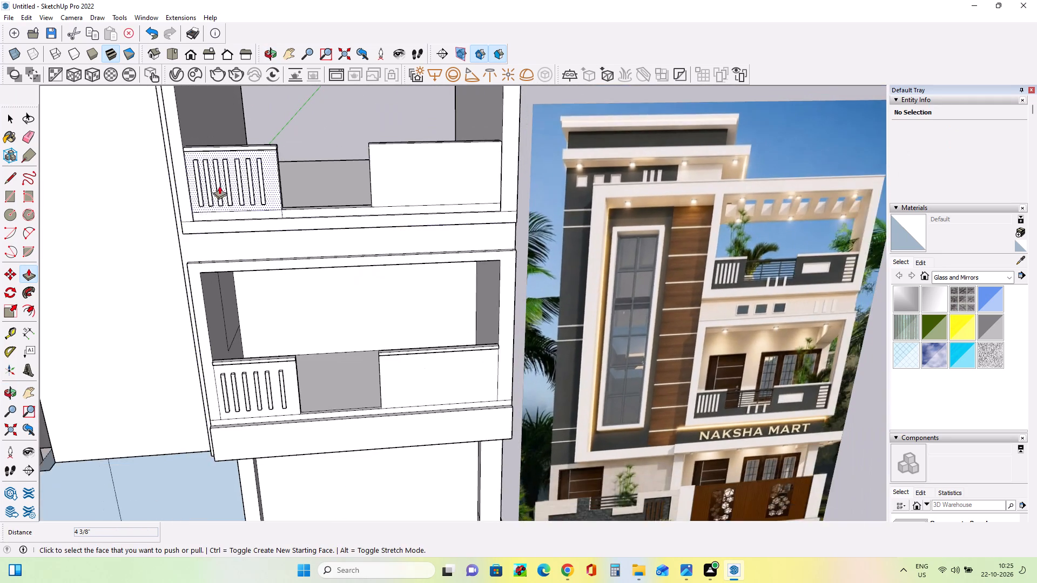
Erase the leftover edge segments along the base of the upper balcony's left and right parapets.
scroll(219, 186, up, 3)
click(25, 137)
scroll(340, 238, up, 4)
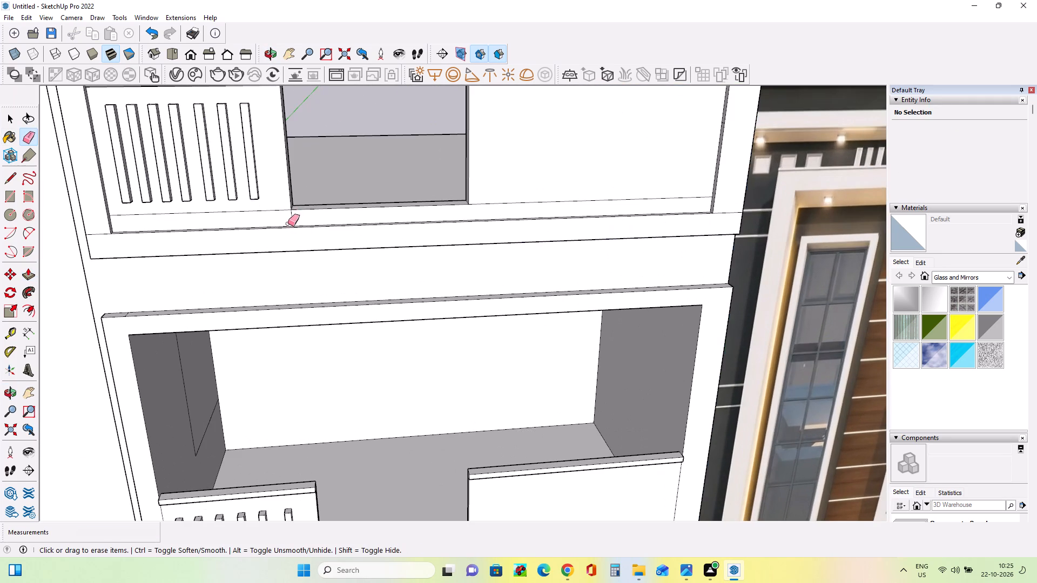
click(292, 219)
scroll(261, 216, down, 8)
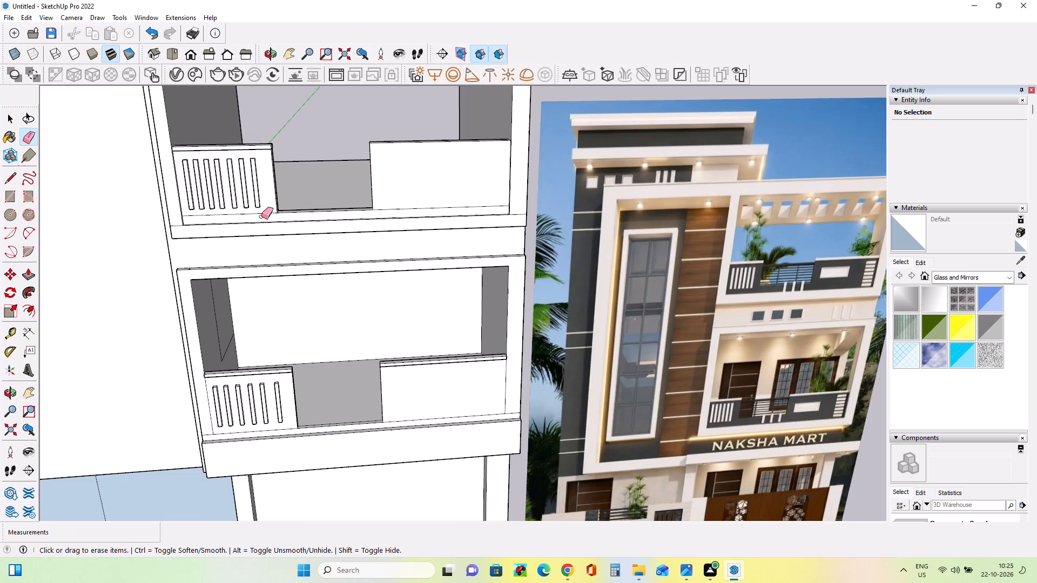
scroll(261, 216, up, 3)
click(262, 213)
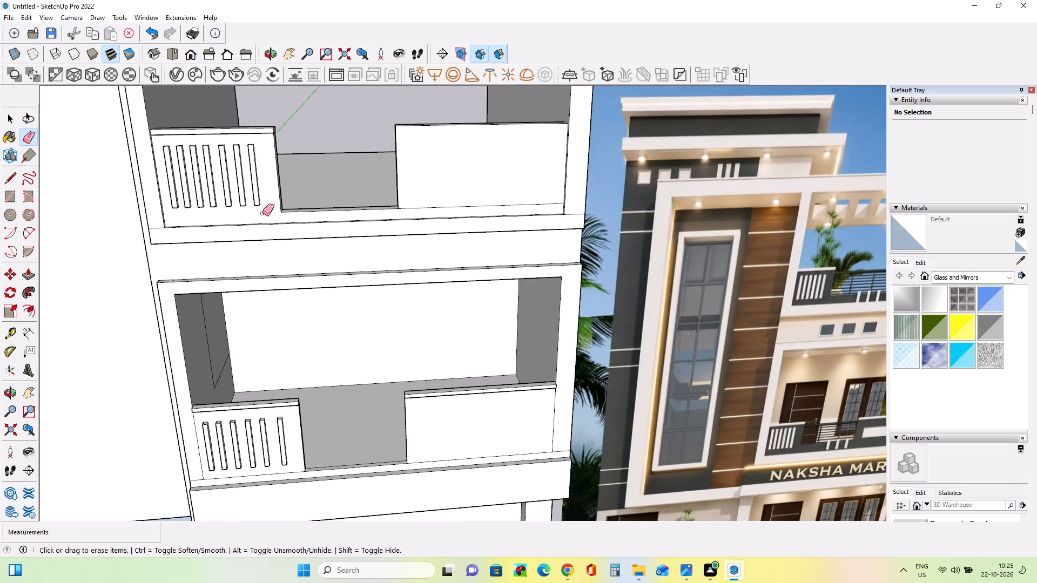
scroll(276, 213, down, 4)
click(416, 207)
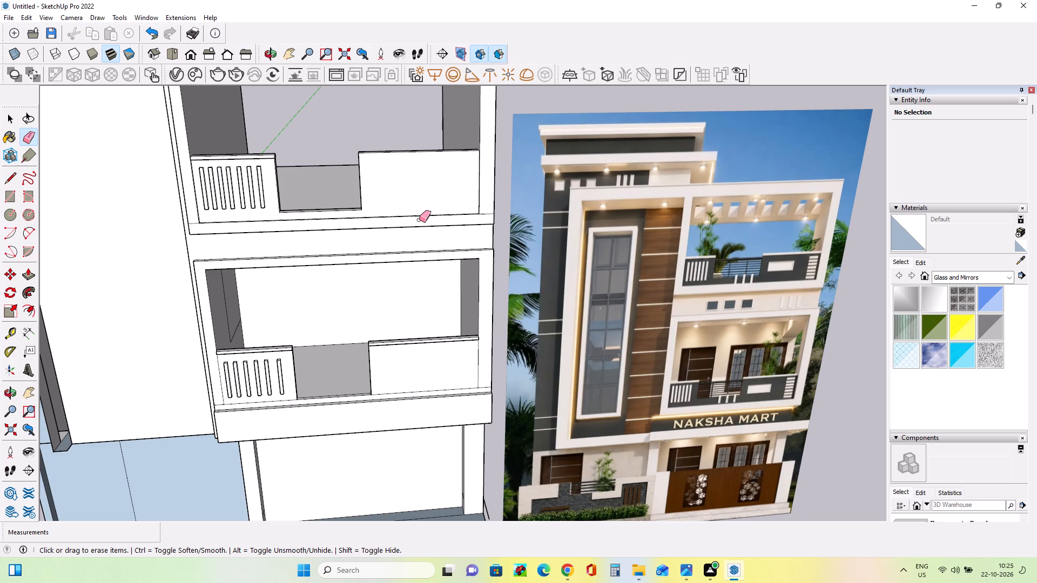
Push/Pull the top face of the low wall between the upper balcony's two parapets upward by 3 7/8".
scroll(304, 227, up, 4)
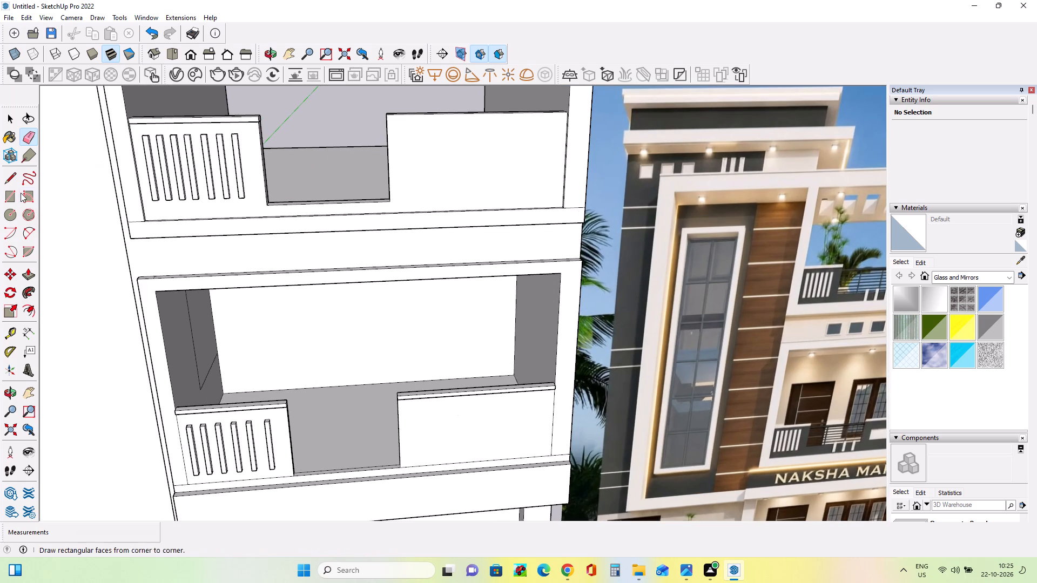
click(4, 196)
scroll(293, 222, up, 3)
scroll(293, 222, down, 5)
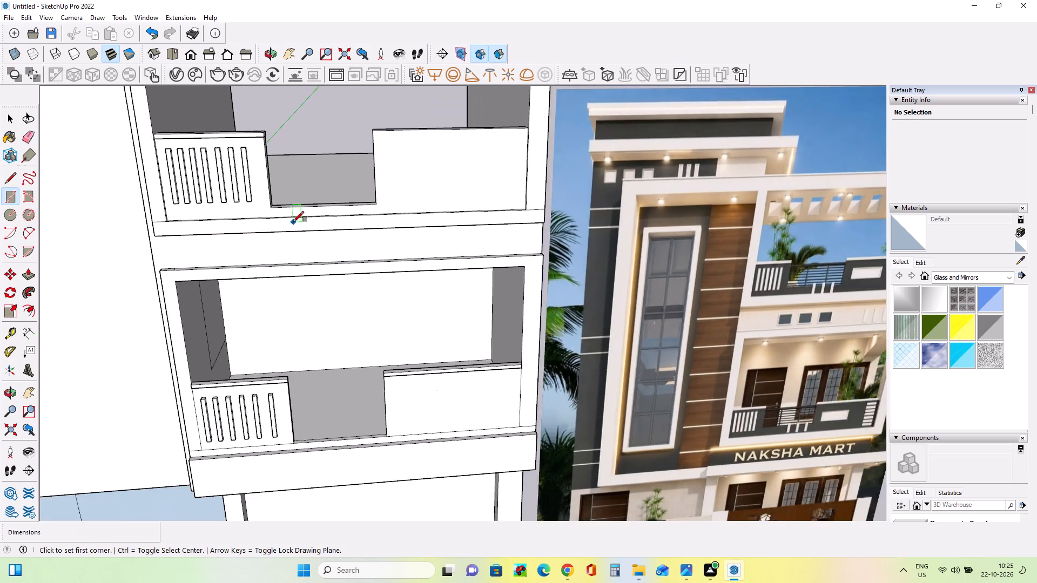
scroll(293, 222, down, 2)
scroll(297, 219, up, 7)
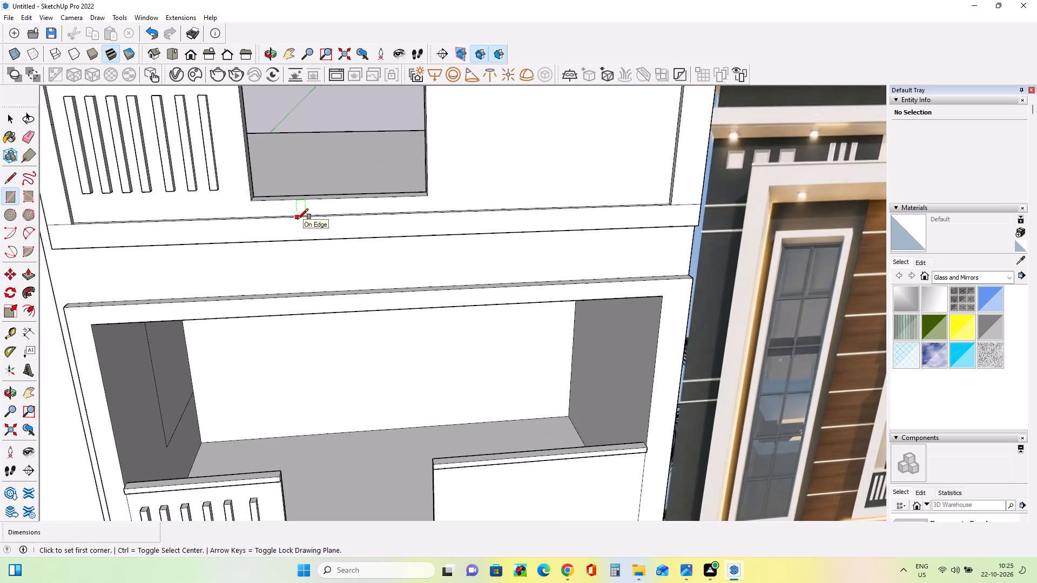
middle_drag(298, 219, 306, 253)
scroll(292, 219, up, 3)
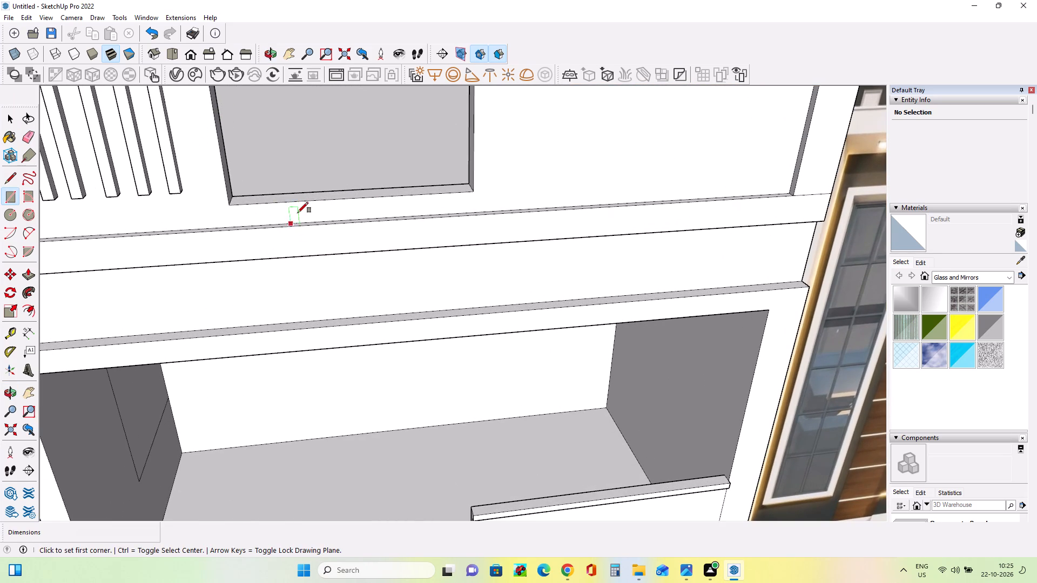
scroll(298, 213, down, 4)
click(24, 272)
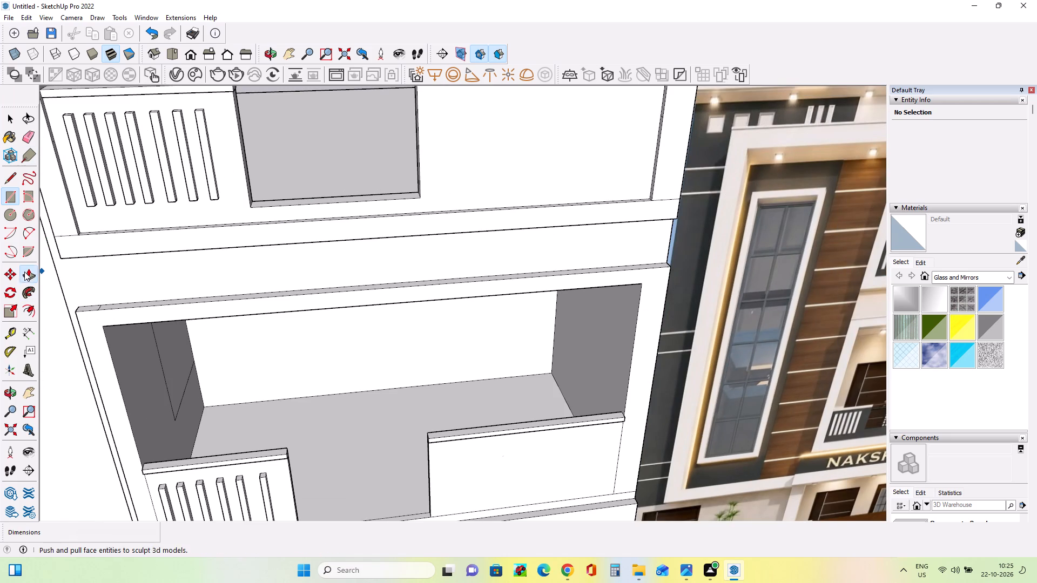
click(371, 196)
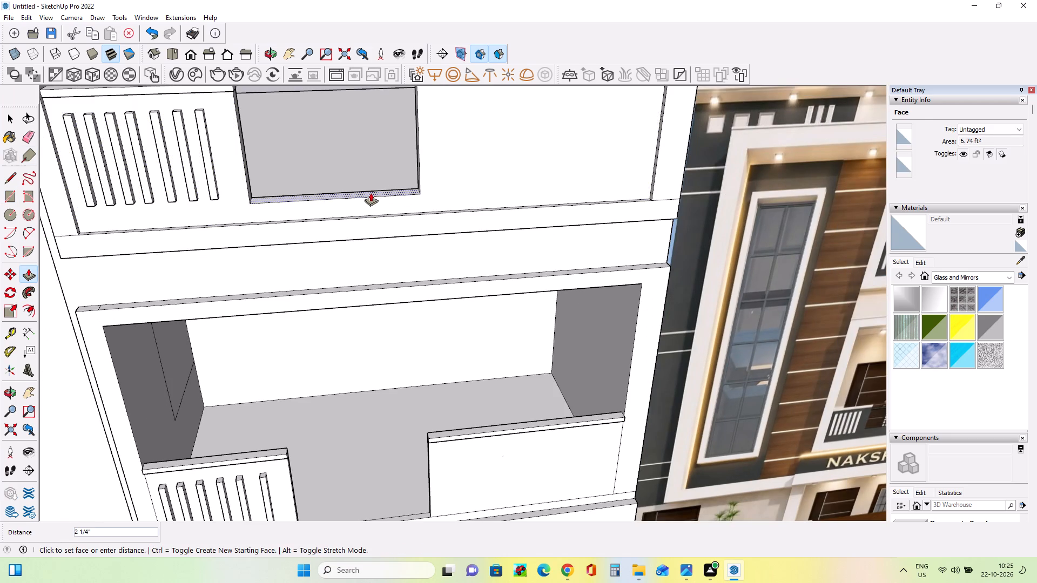
click(371, 190)
Draw three 1' 3/4" high rectangles on the low wall below the upper balcony opening, about 4 7/16", 6 3/16" and 7 7/8" wide.
middle_drag(353, 216, 364, 186)
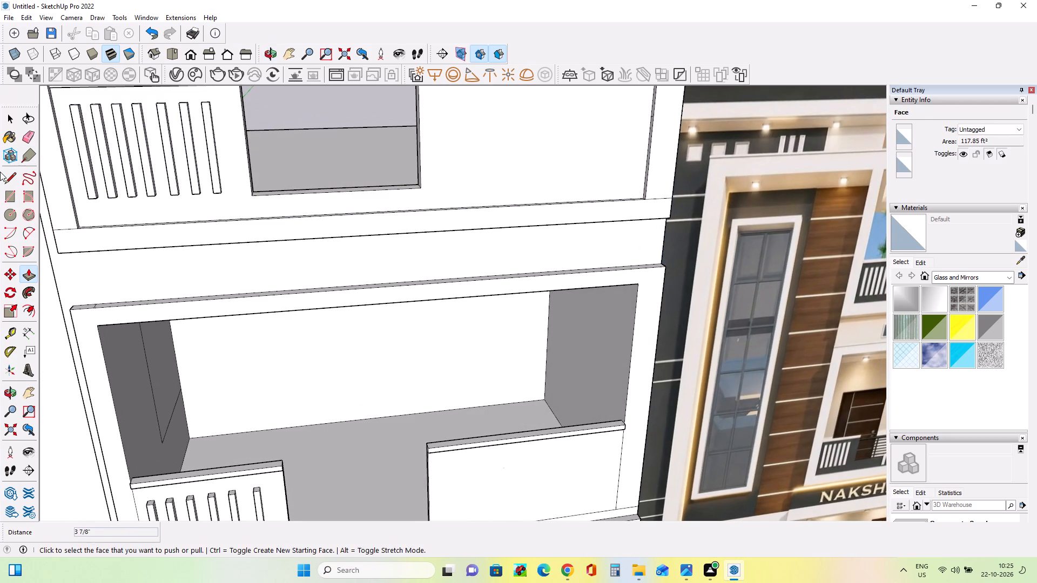
click(15, 191)
scroll(298, 204, up, 3)
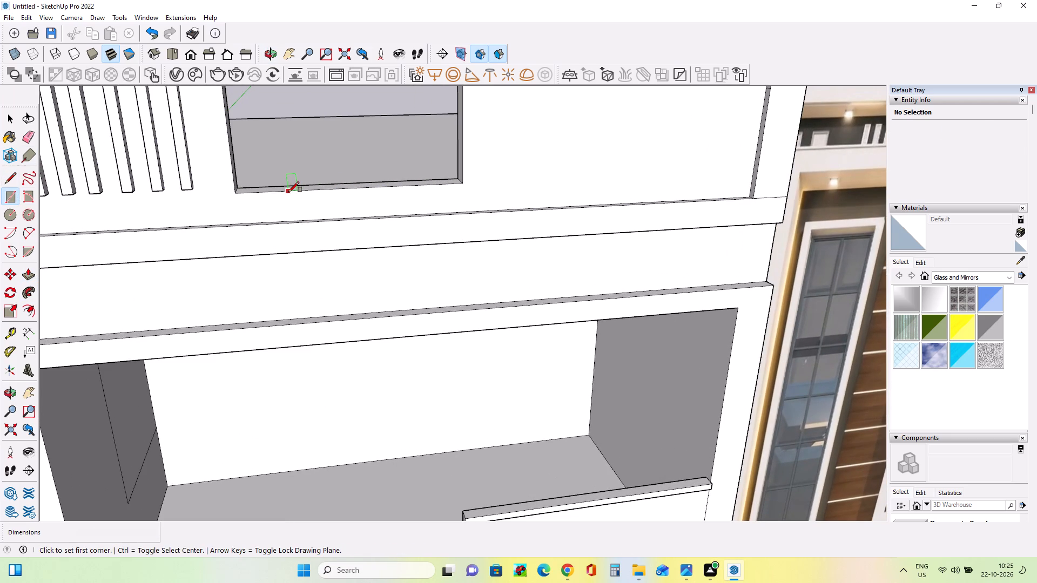
click(288, 192)
middle_drag(318, 220, 301, 269)
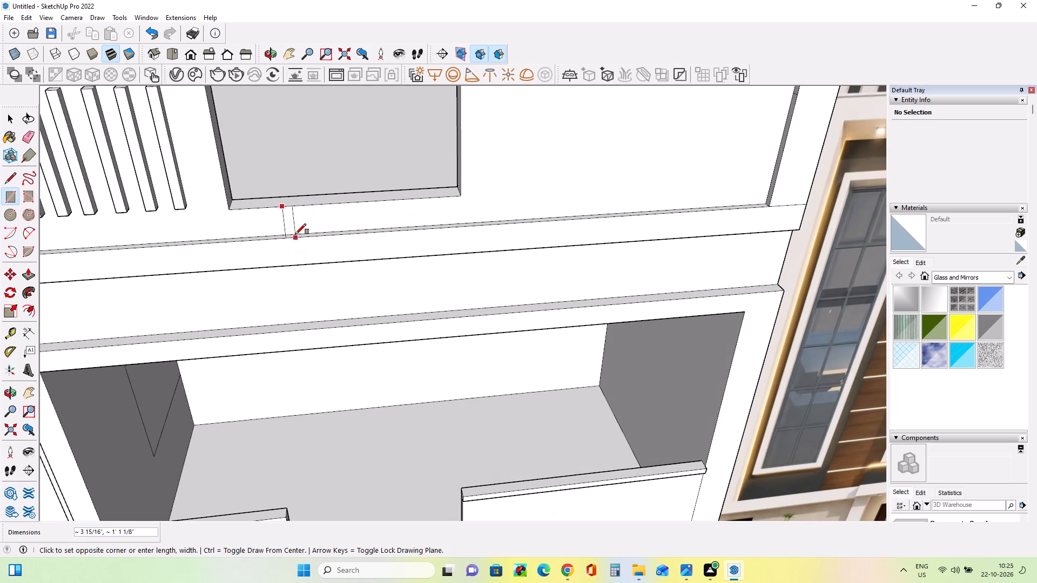
click(297, 231)
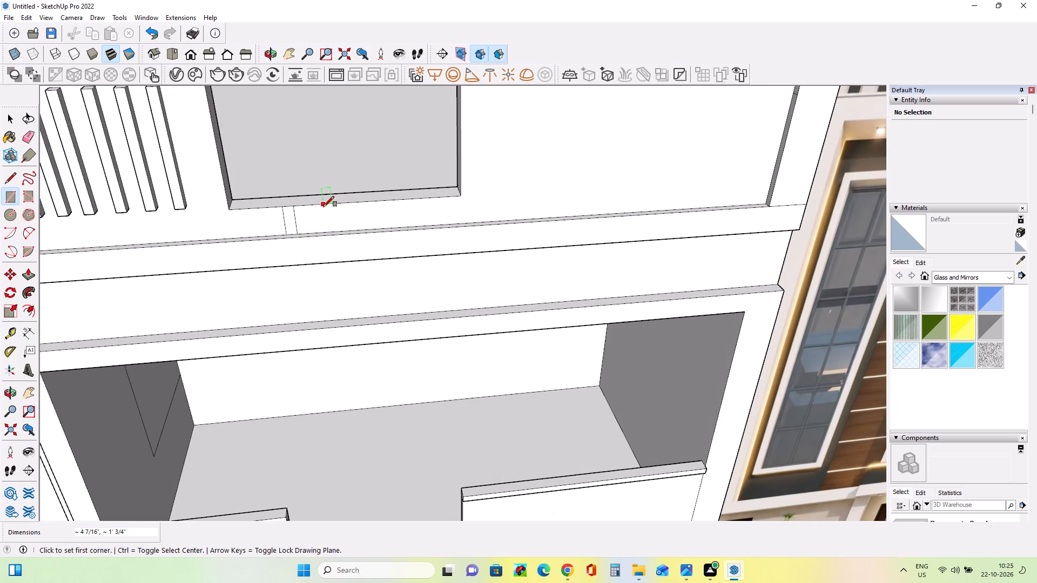
click(324, 207)
click(341, 230)
middle_drag(369, 225, 385, 191)
click(367, 193)
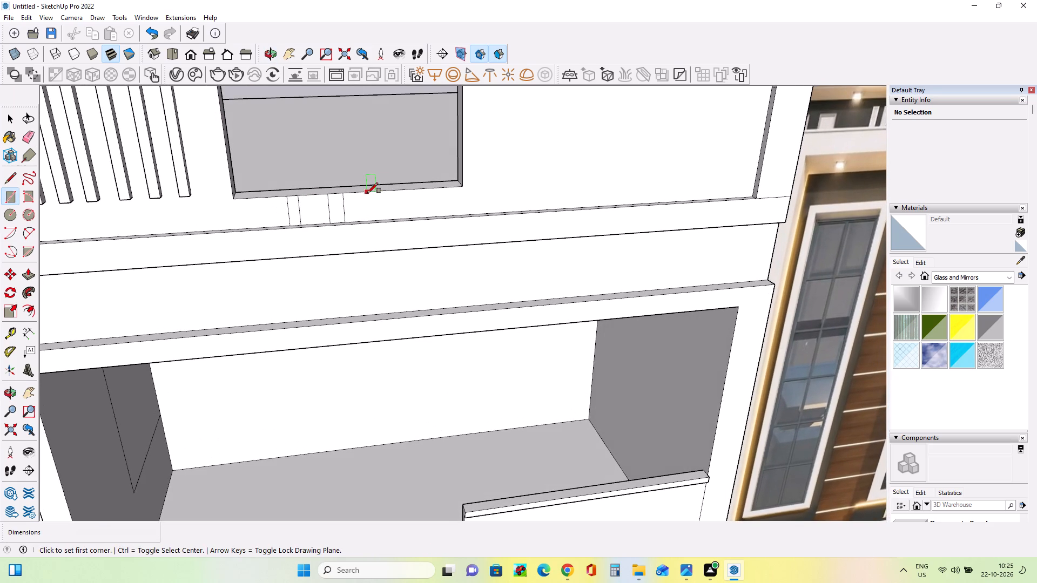
click(388, 218)
Push/Pull the first and middle rectangles below the upper balcony opening outward by 3 1/8", flush with each other.
middle_drag(395, 231, 407, 191)
middle_drag(289, 207, 275, 198)
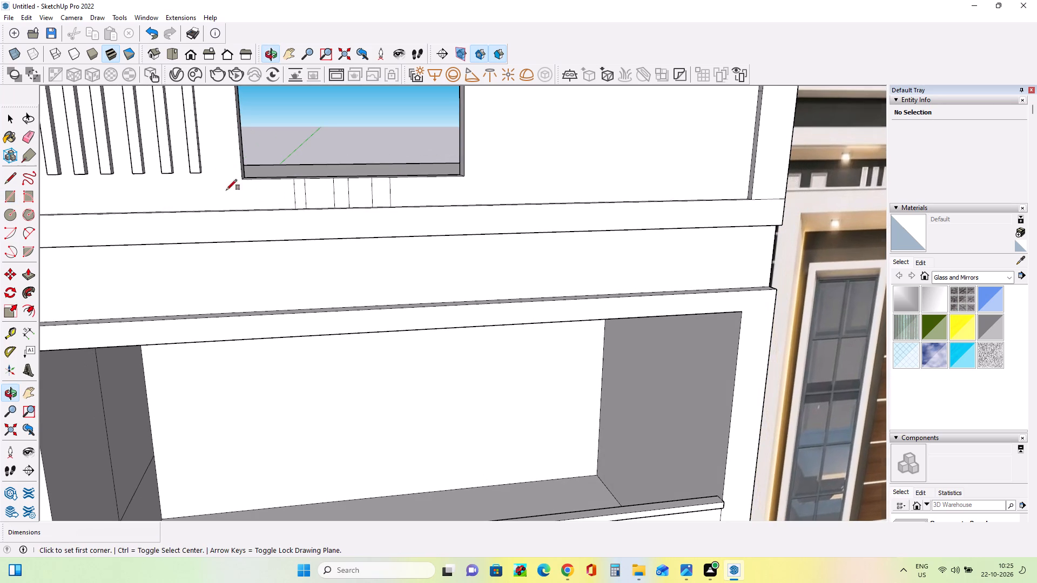
click(26, 276)
scroll(311, 204, up, 3)
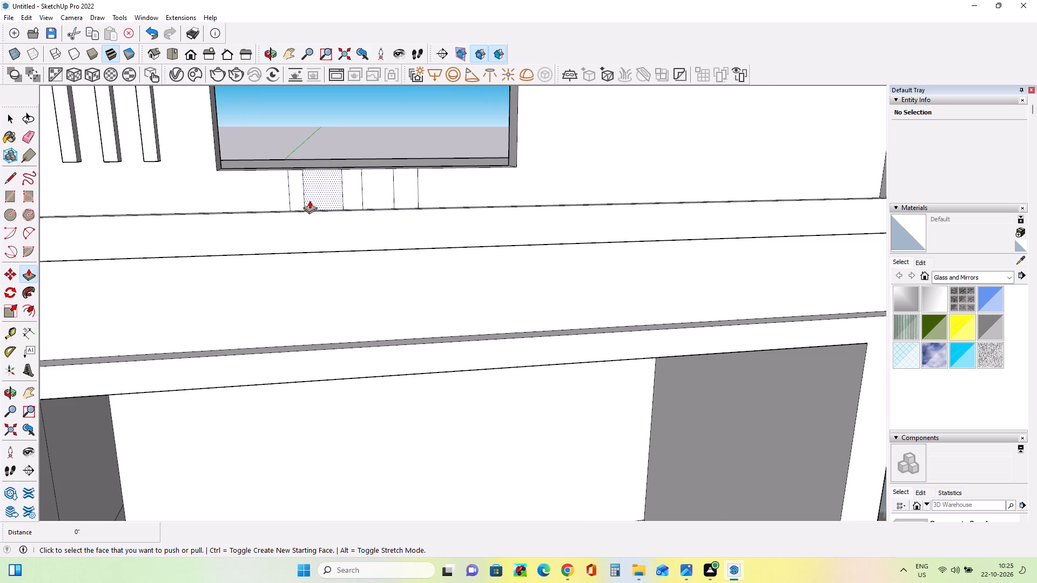
click(298, 195)
click(293, 202)
middle_drag(363, 226, 304, 265)
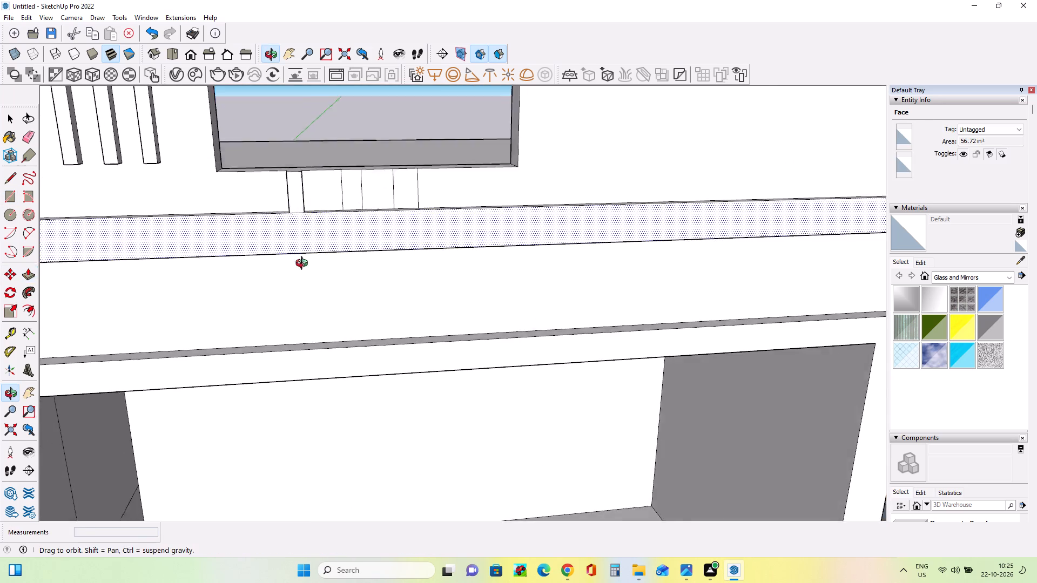
middle_drag(304, 265, 249, 270)
click(360, 189)
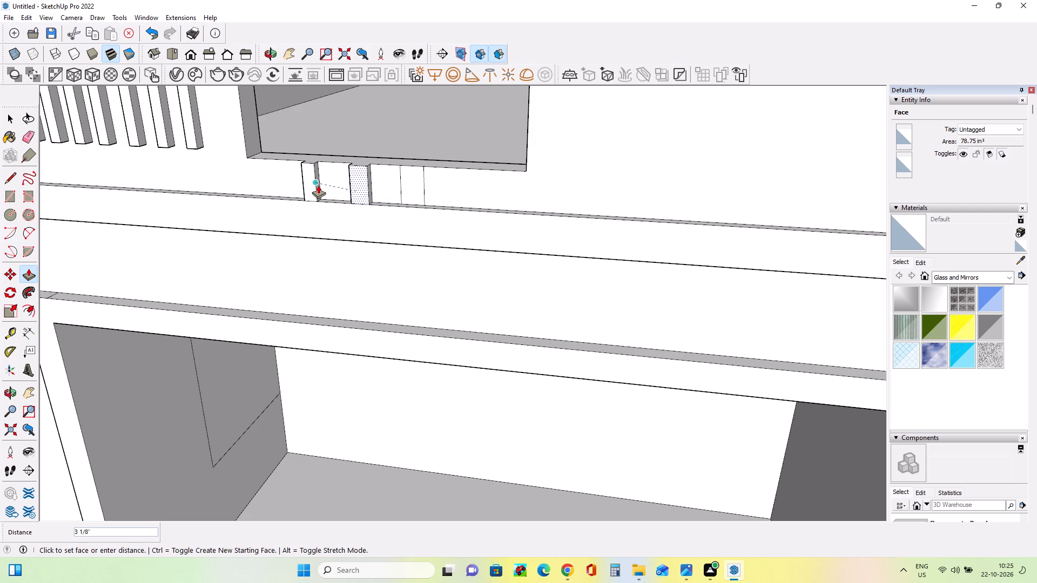
click(318, 185)
Push/Pull the inner side face of the first short bar toward the middle bar to widen it slightly.
scroll(328, 185, up, 1)
scroll(328, 185, down, 1)
scroll(328, 185, up, 3)
middle_drag(336, 185, 263, 209)
scroll(322, 196, up, 2)
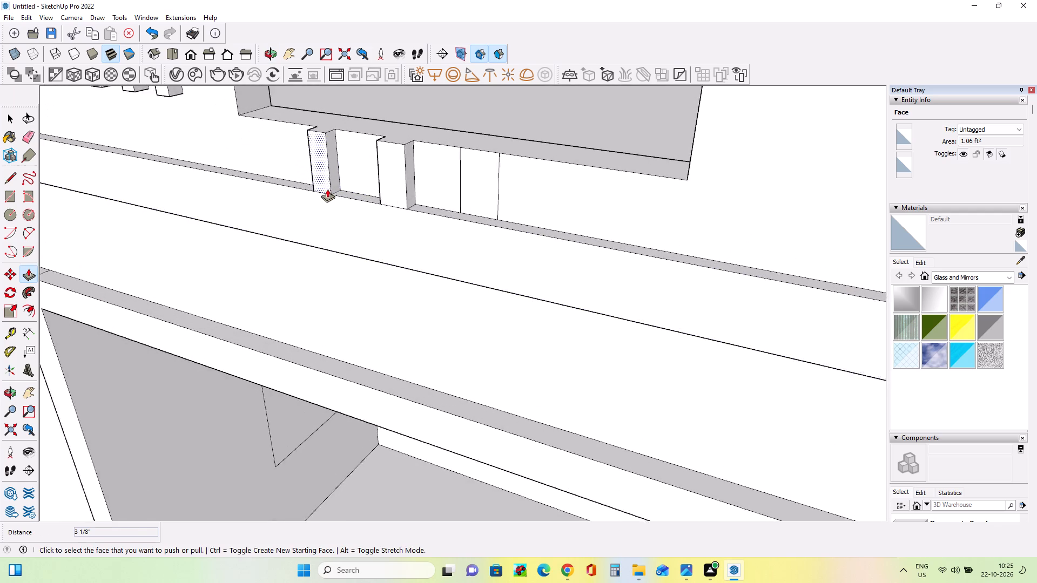
scroll(327, 189, up, 1)
click(333, 182)
click(338, 188)
Push/Pull the third rectangle below the upper balcony opening outward by 3 1/8", flush with the middle bar.
middle_drag(352, 211, 495, 168)
click(477, 180)
click(392, 186)
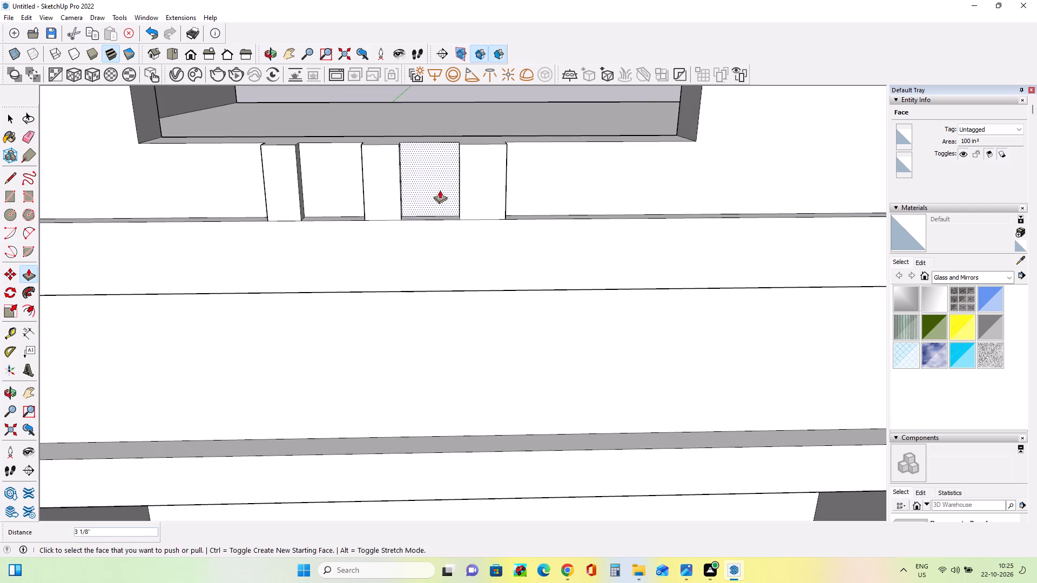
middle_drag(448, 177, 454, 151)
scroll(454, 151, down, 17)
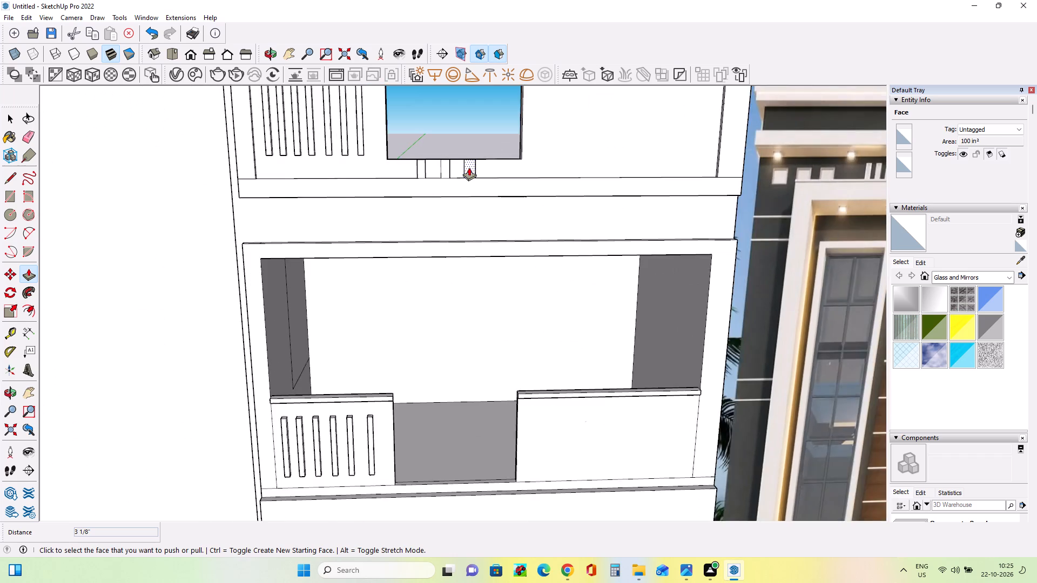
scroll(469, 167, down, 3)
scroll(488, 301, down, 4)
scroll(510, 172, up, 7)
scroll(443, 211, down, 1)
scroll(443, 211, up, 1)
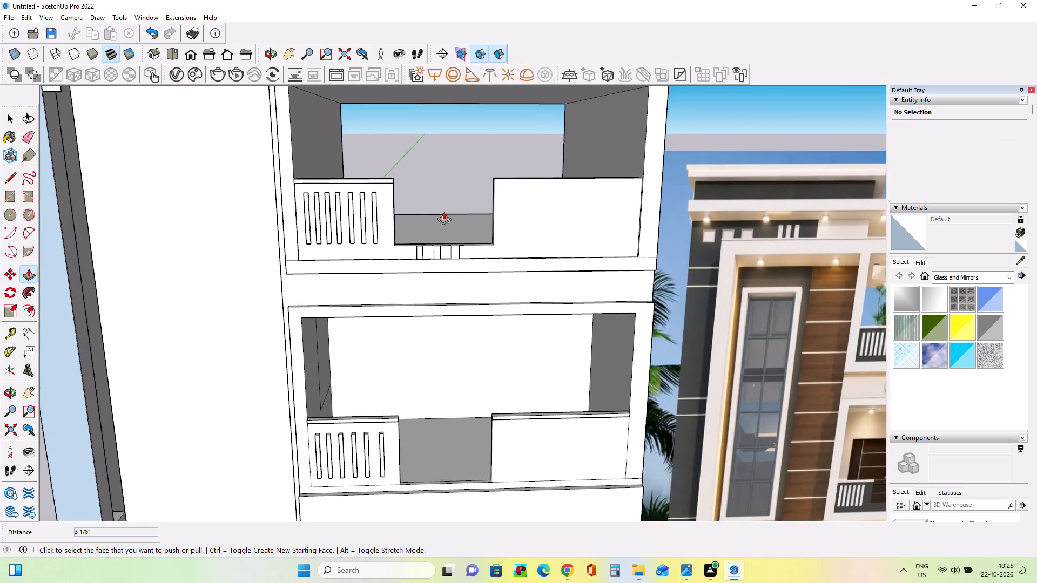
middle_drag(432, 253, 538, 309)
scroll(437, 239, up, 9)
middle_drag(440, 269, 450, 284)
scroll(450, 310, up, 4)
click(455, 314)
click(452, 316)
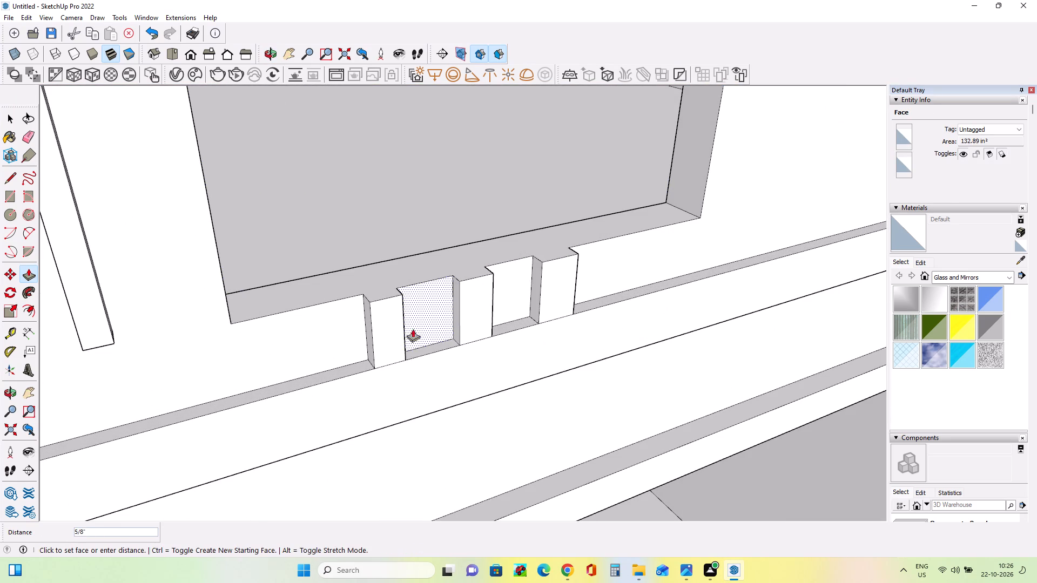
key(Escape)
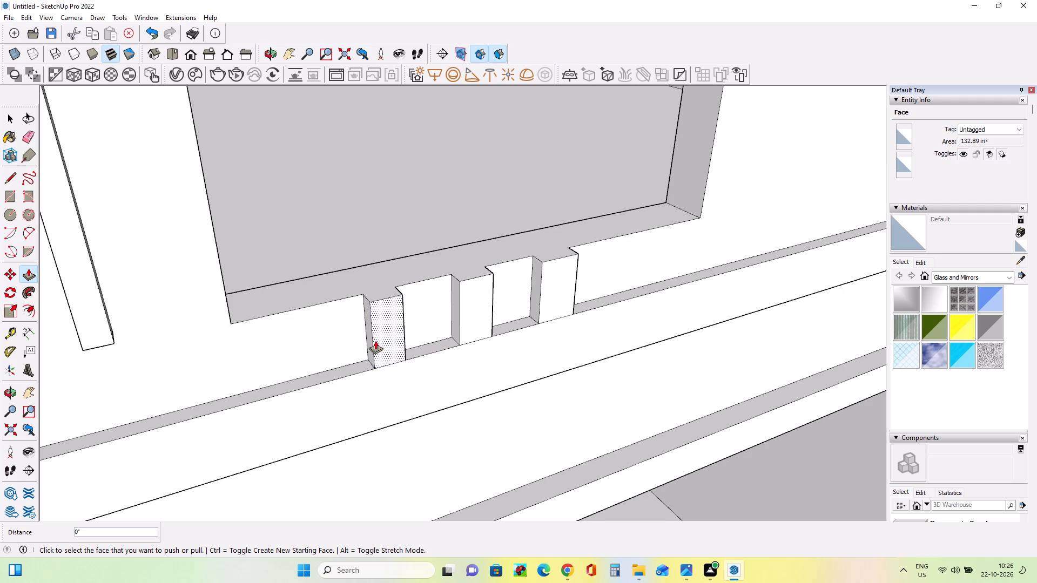
Push/Pull the outer side face of the first short bar by 1 1/16" to widen it away from the middle bar.
click(368, 347)
click(362, 350)
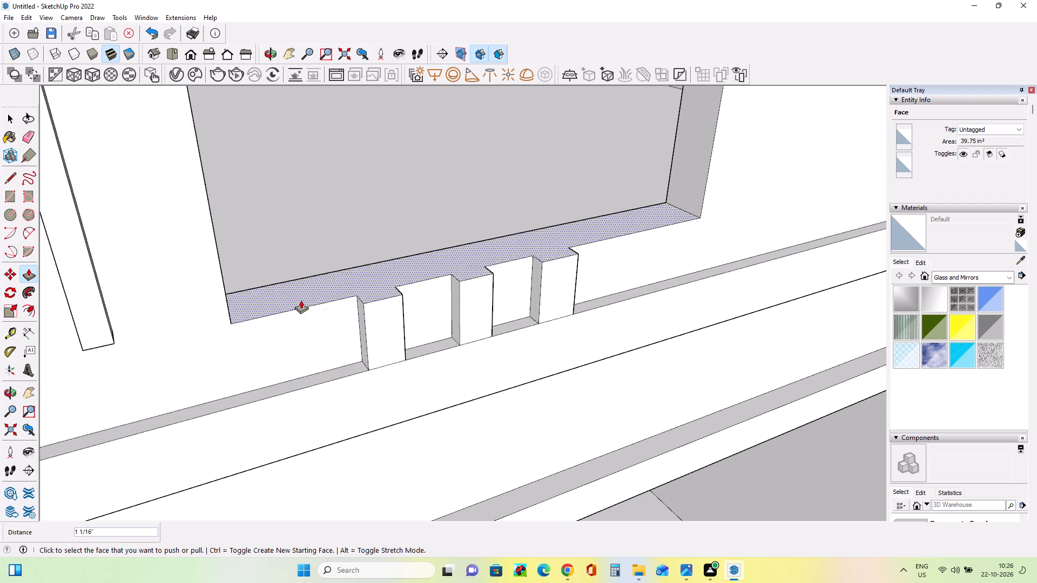
scroll(301, 300, down, 13)
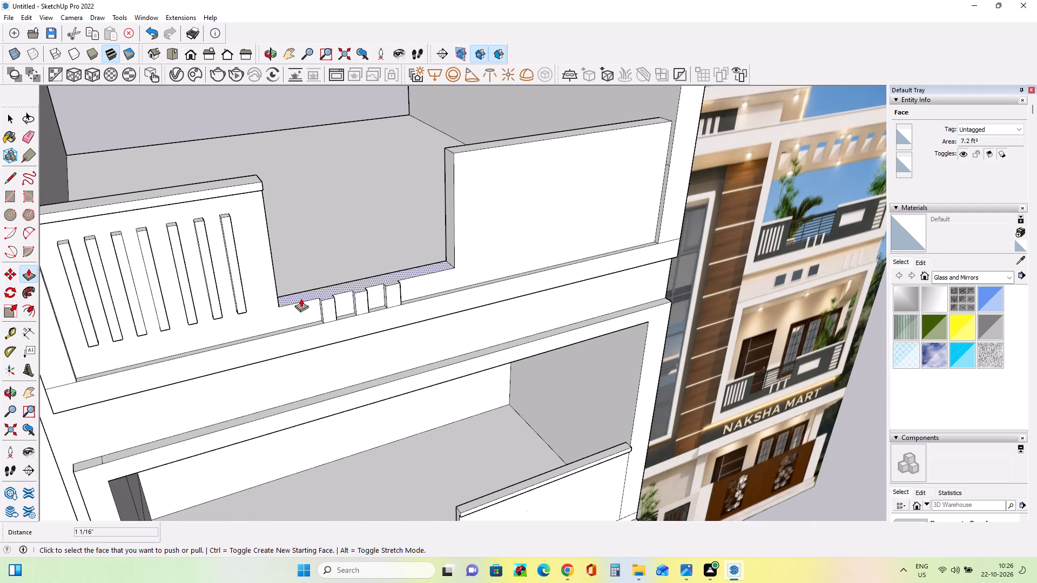
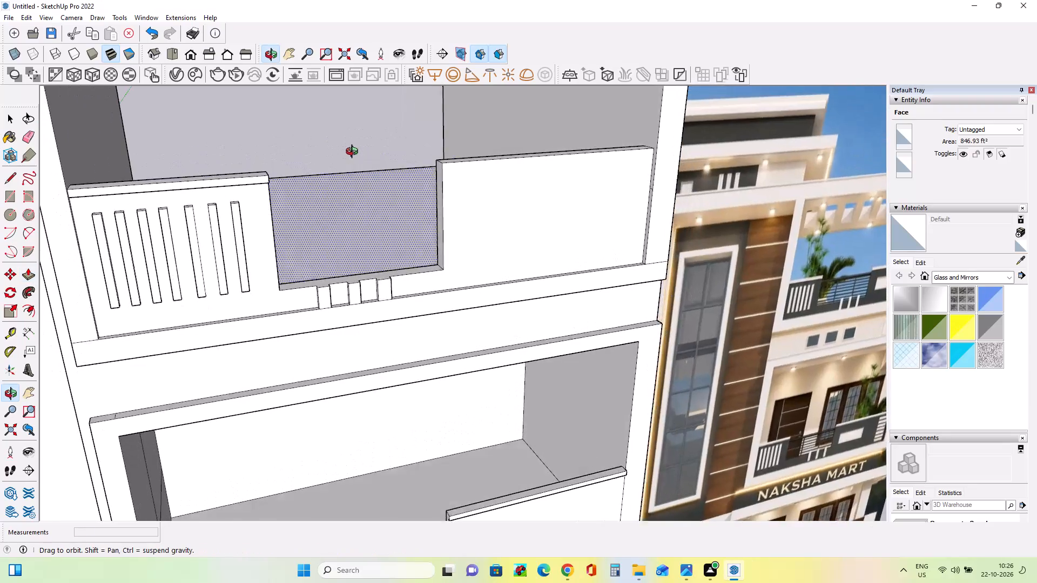
Push/Pull the front face of the horizontal band below the upper balcony outward by 3 3/16".
scroll(354, 153, down, 14)
middle_drag(362, 273, 361, 273)
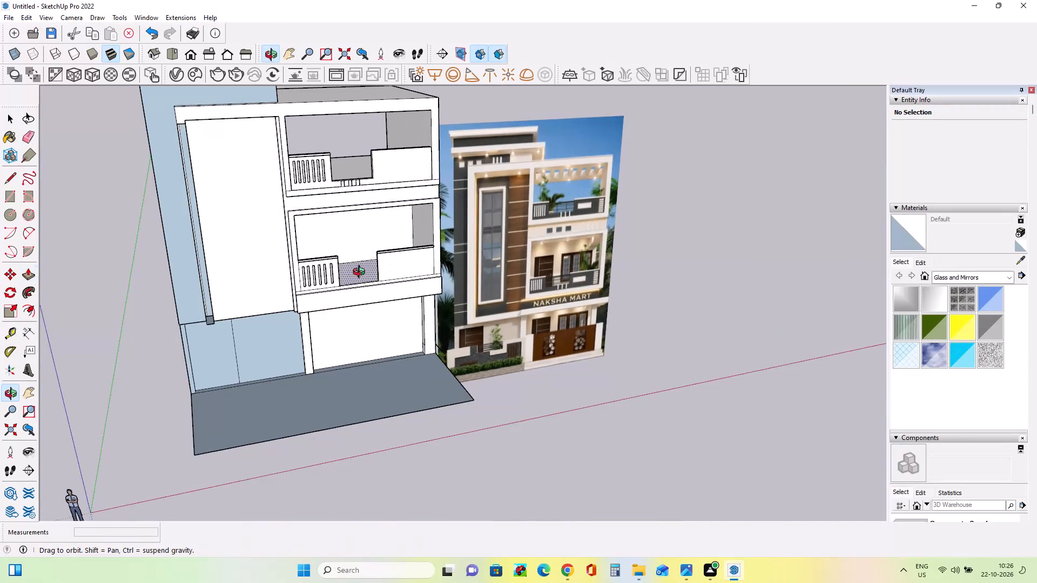
middle_drag(361, 273, 288, 257)
scroll(371, 270, up, 4)
middle_click(372, 256)
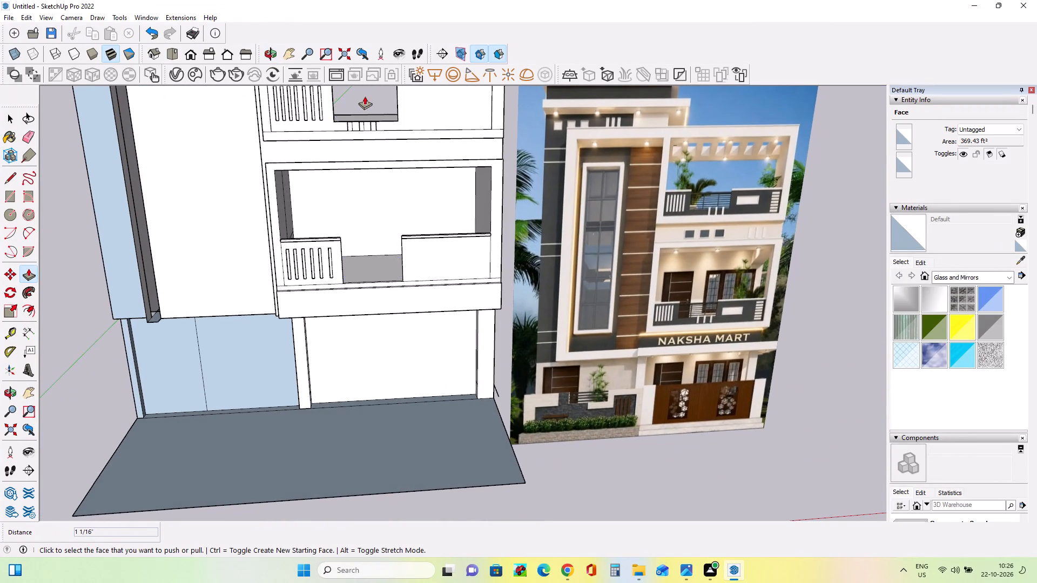
scroll(366, 100, up, 4)
middle_drag(384, 137, 401, 200)
scroll(343, 158, up, 3)
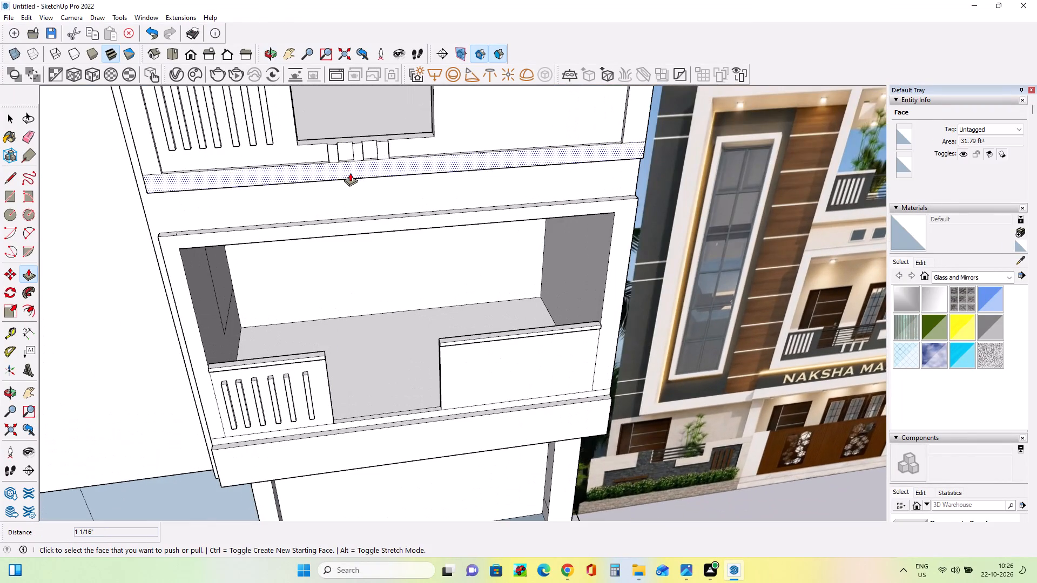
click(350, 173)
click(351, 174)
Push/Pull the frame face beside the upper balcony's barred parapet outward by about 1 3/8" and about 1 13/16", flush with the band.
scroll(353, 182, up, 1)
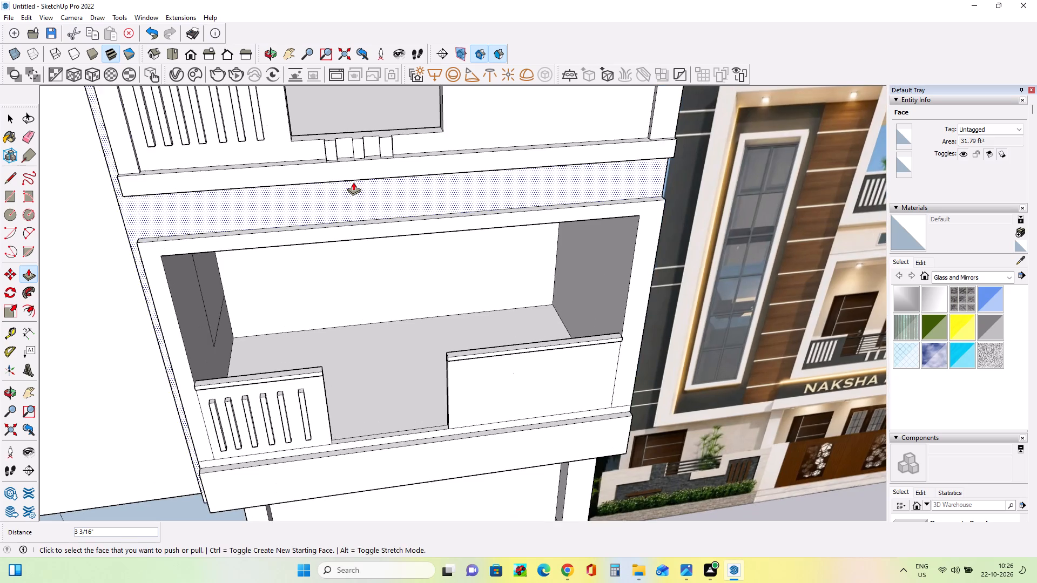
middle_click(353, 182)
scroll(354, 179, down, 7)
middle_drag(347, 196, 358, 182)
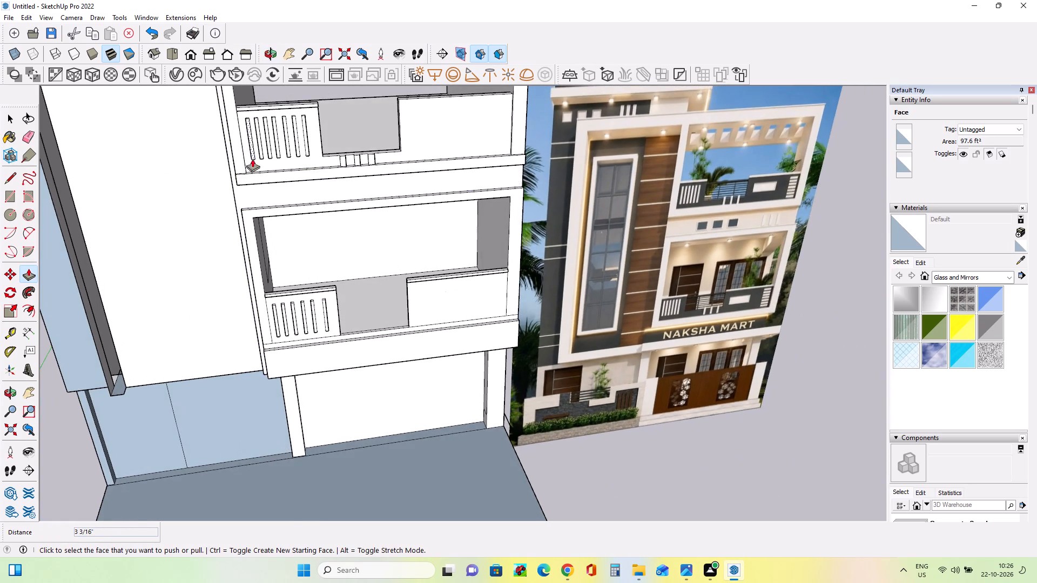
scroll(238, 161, up, 3)
click(246, 168)
click(247, 182)
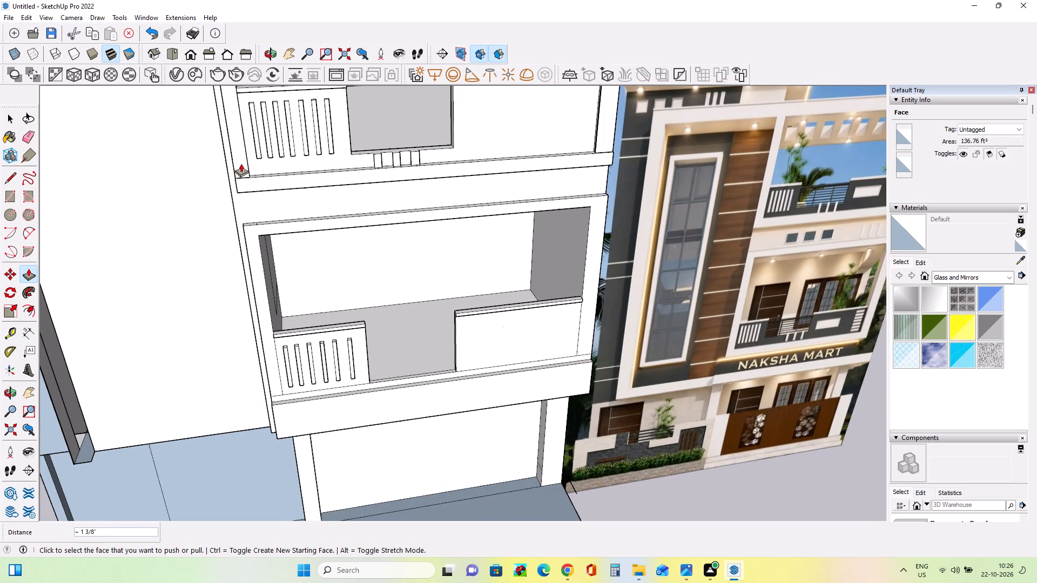
click(241, 164)
click(244, 182)
Push/Pull the sill face at the bottom of the lower balcony opening upward by 3 5/8".
middle_drag(268, 159, 231, 175)
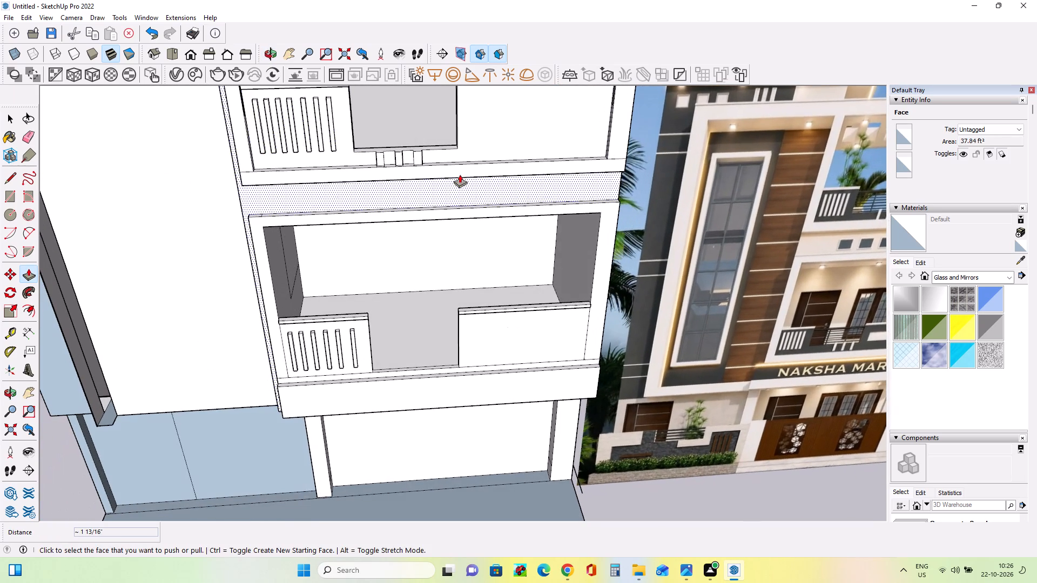
scroll(620, 148, up, 1)
scroll(436, 189, down, 3)
middle_drag(429, 282, 458, 193)
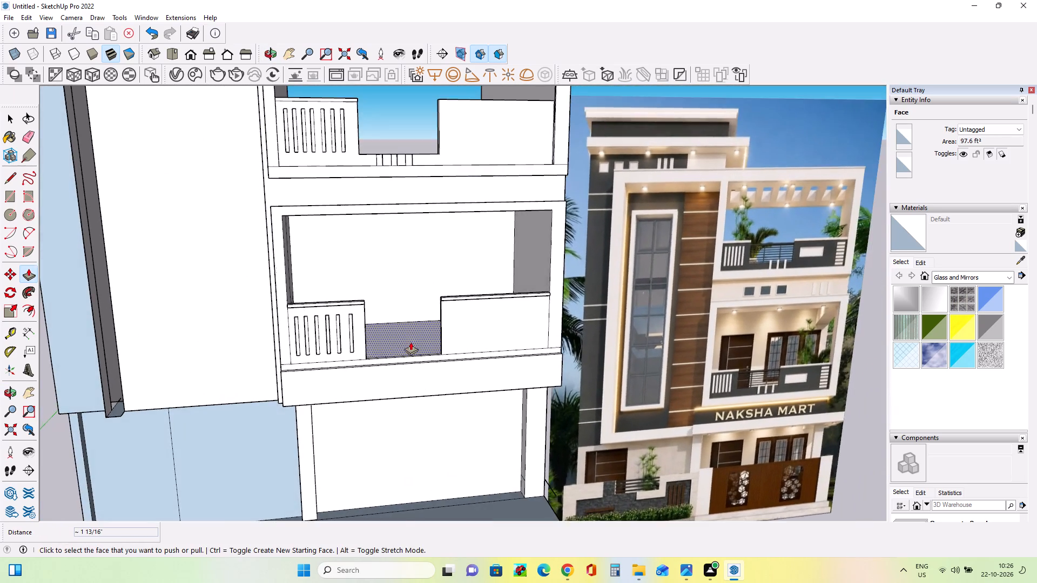
scroll(401, 347, up, 6)
middle_drag(402, 350, 414, 442)
scroll(372, 360, up, 4)
middle_drag(388, 392, 390, 405)
click(404, 375)
click(405, 368)
scroll(400, 377, up, 1)
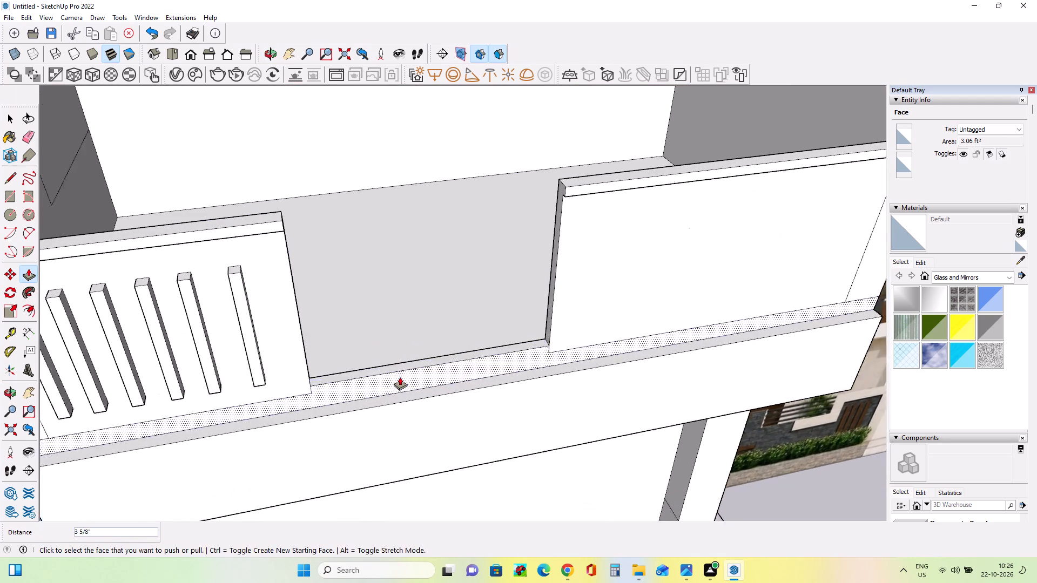
Push/Pull the lower balcony opening's sill face upward by a further 2 1/8".
middle_drag(398, 370, 385, 287)
scroll(385, 284, down, 14)
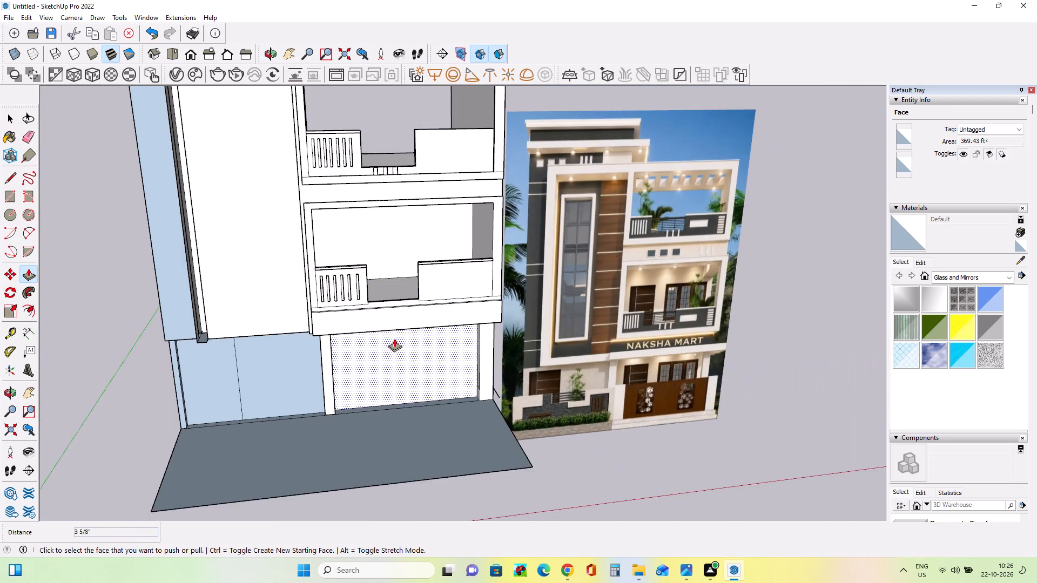
scroll(395, 340, up, 4)
middle_drag(393, 295, 396, 317)
middle_drag(395, 290, 403, 367)
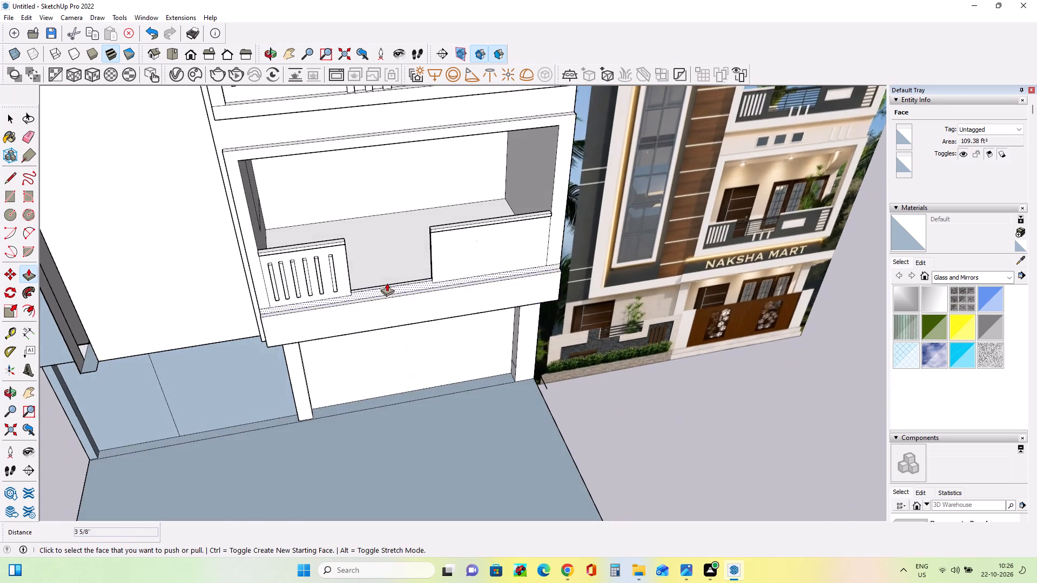
scroll(390, 275, up, 7)
click(395, 291)
click(396, 288)
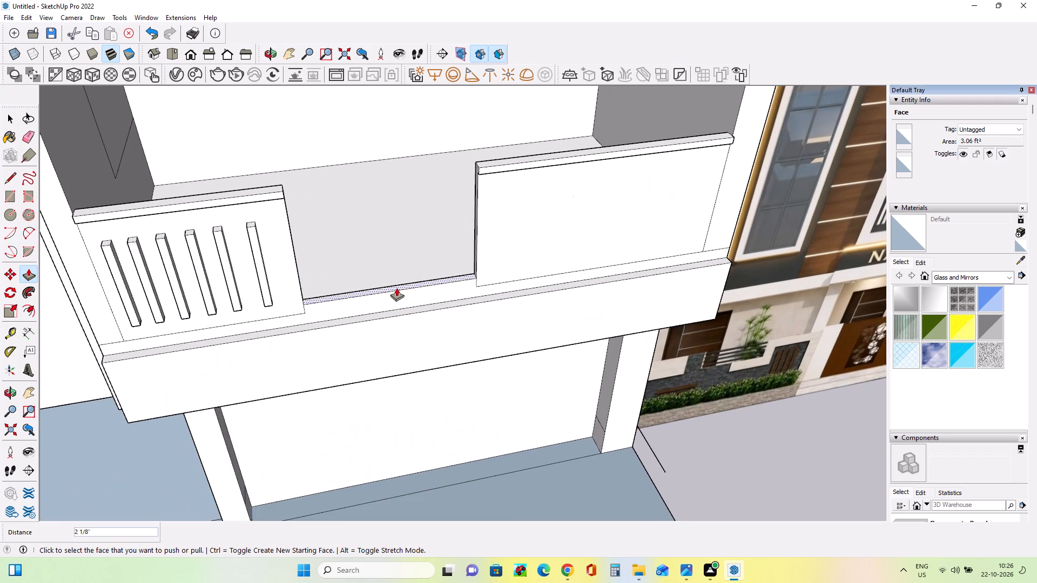
Erase the seam lines under both lower balcony parapet panels, beside the raised sill and along the plain panel's outer edge.
middle_drag(351, 311, 362, 260)
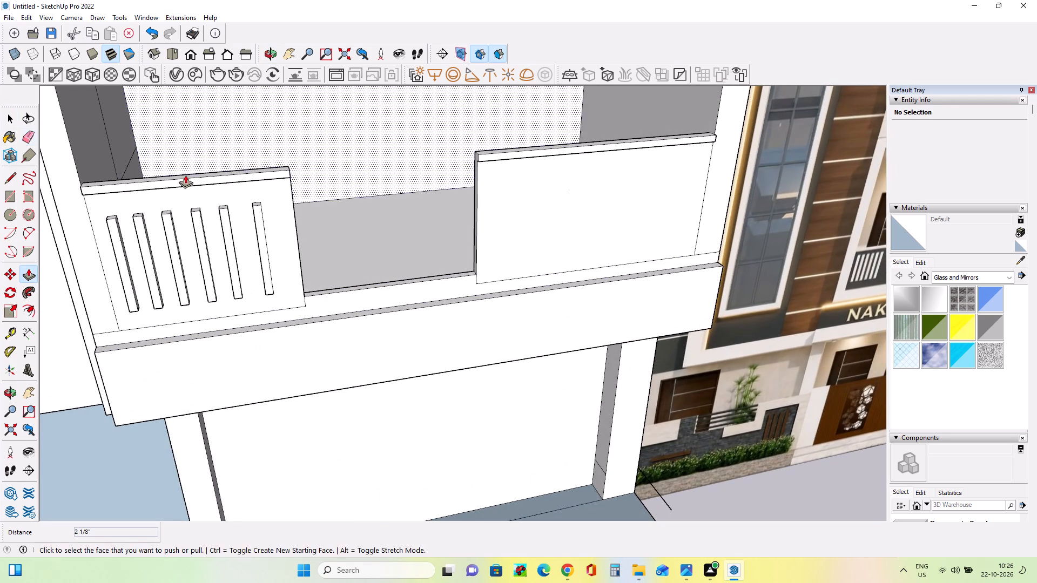
click(36, 138)
click(300, 307)
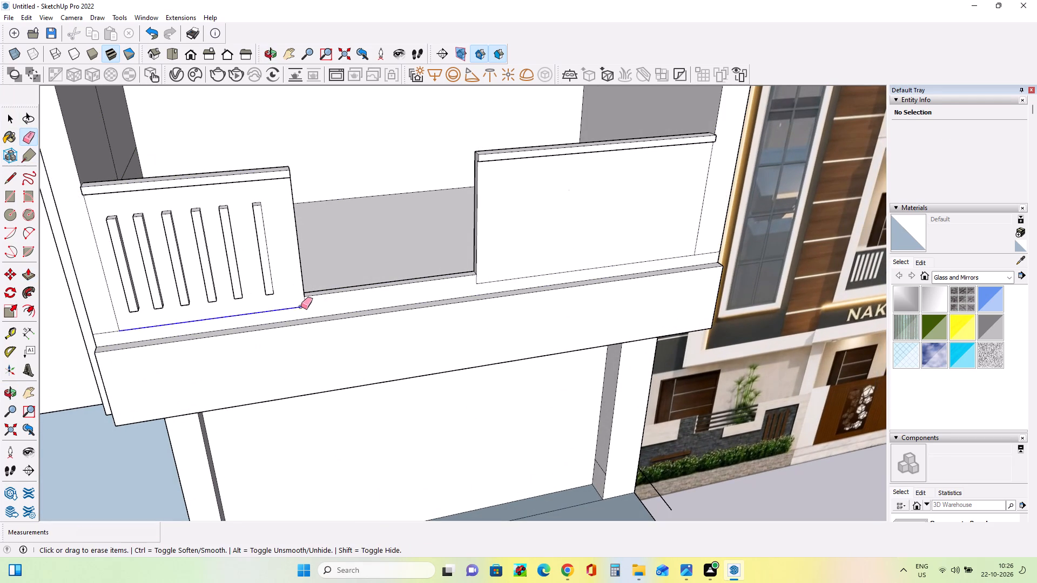
click(305, 301)
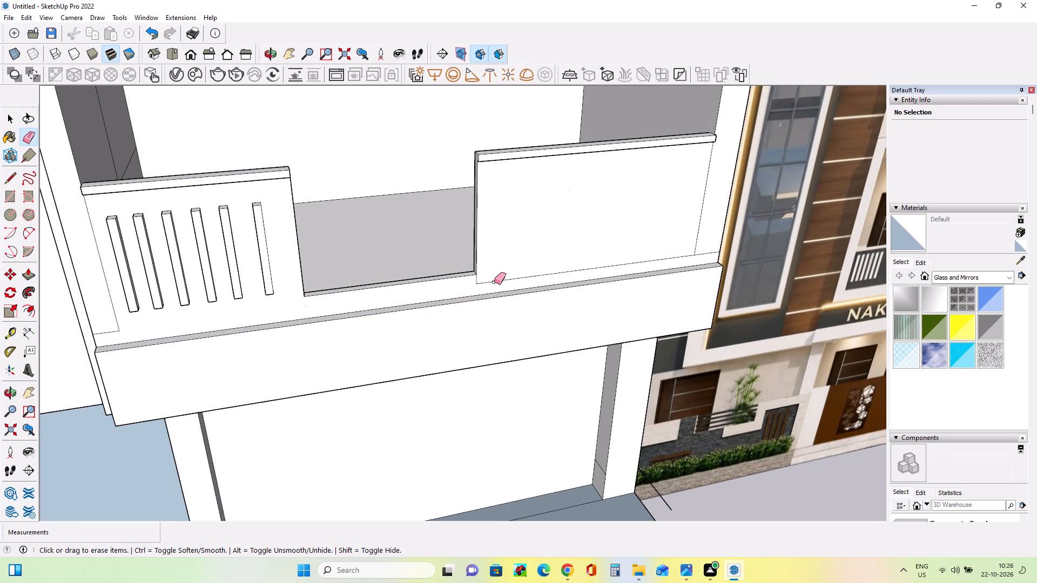
click(494, 282)
click(476, 280)
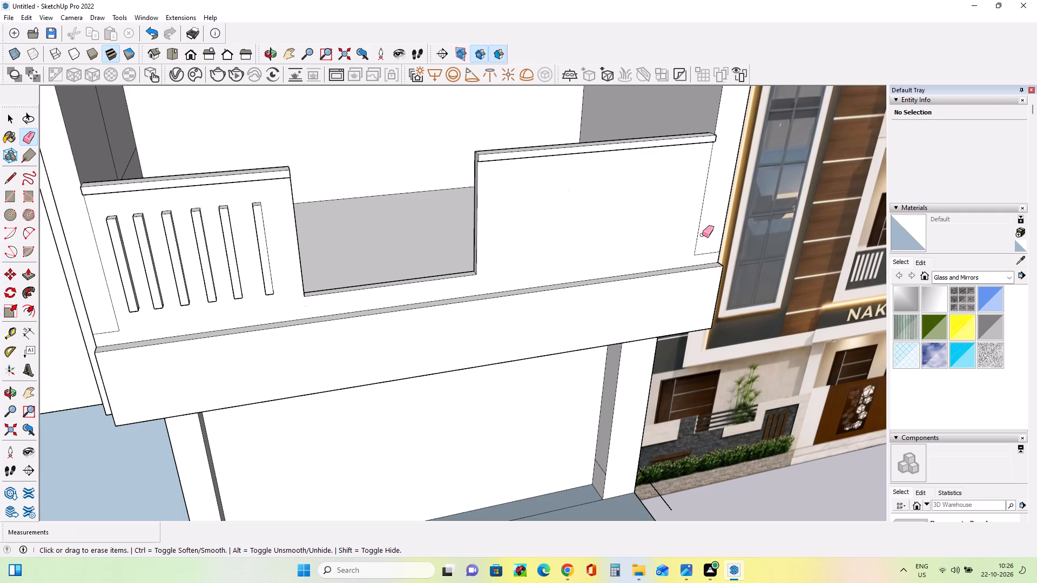
click(696, 237)
click(708, 254)
middle_drag(709, 252, 709, 263)
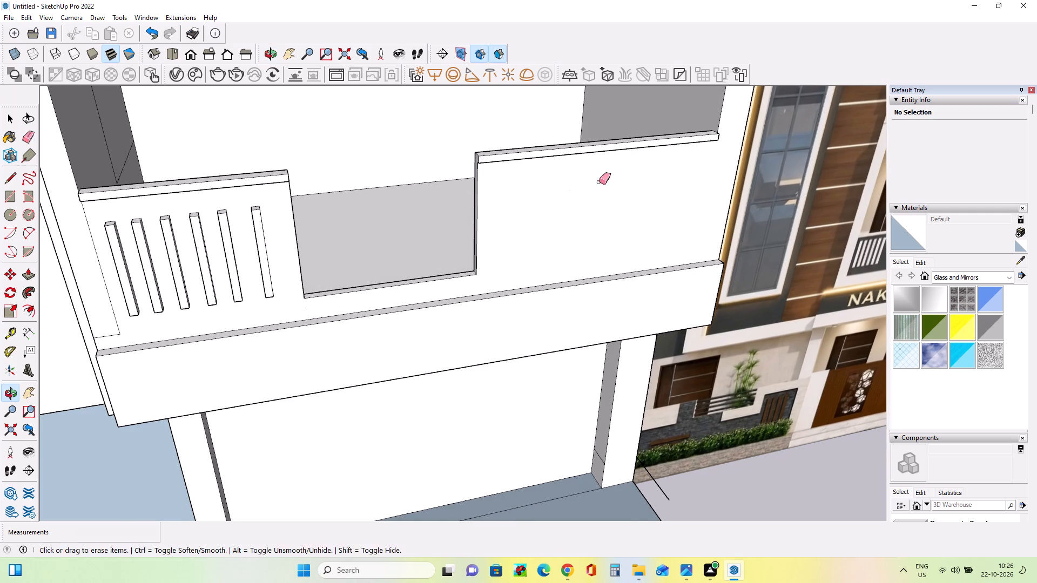
Draw three spaced upright rectangles, about 8 1/16" by 1' 1", on the wall strip below the lower balcony opening.
click(16, 196)
scroll(342, 299, up, 3)
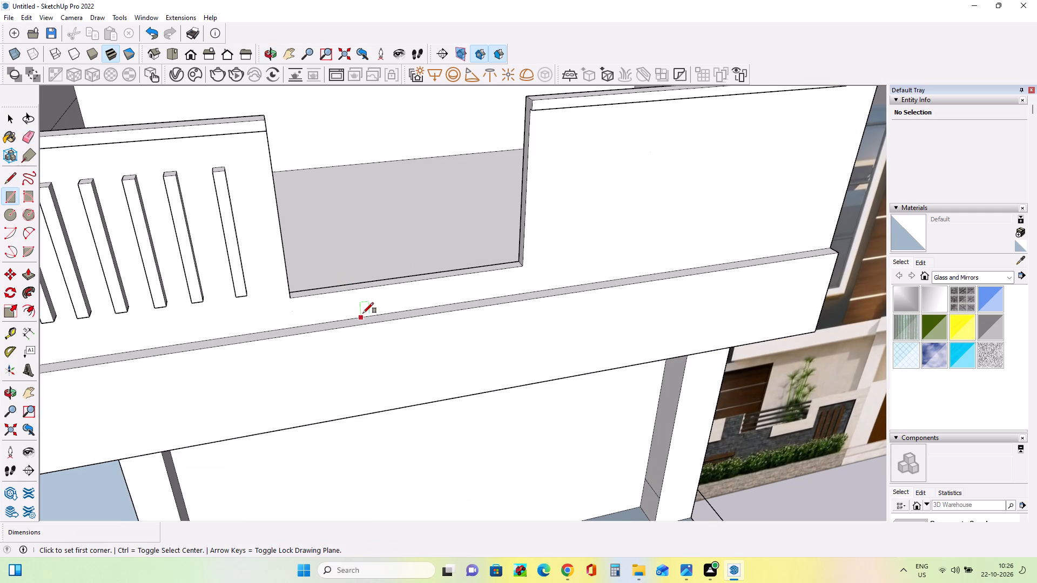
scroll(363, 313, down, 14)
middle_drag(376, 314, 339, 230)
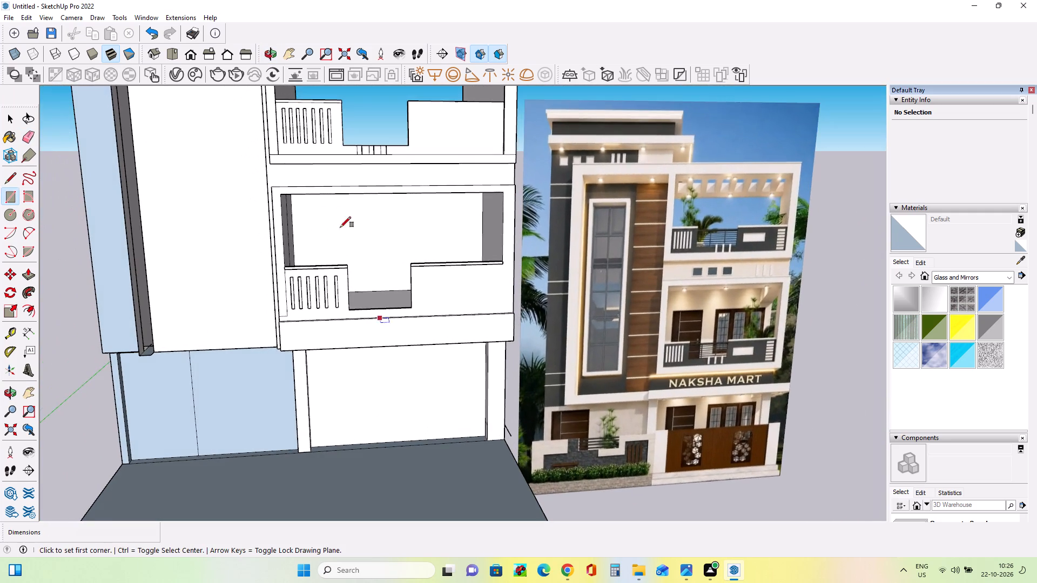
scroll(361, 322, up, 5)
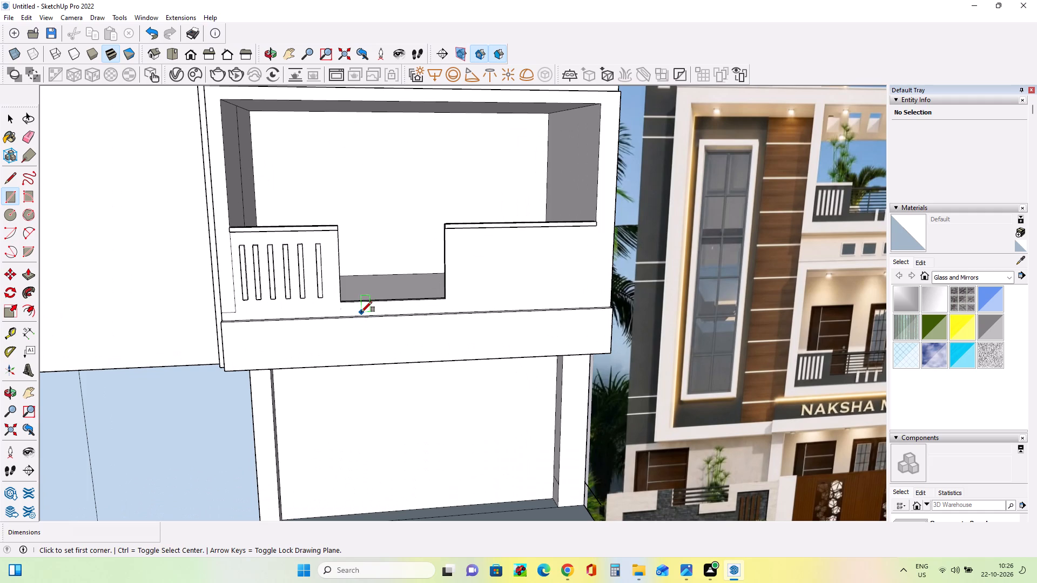
scroll(361, 312, up, 1)
middle_drag(361, 312, 366, 374)
click(360, 322)
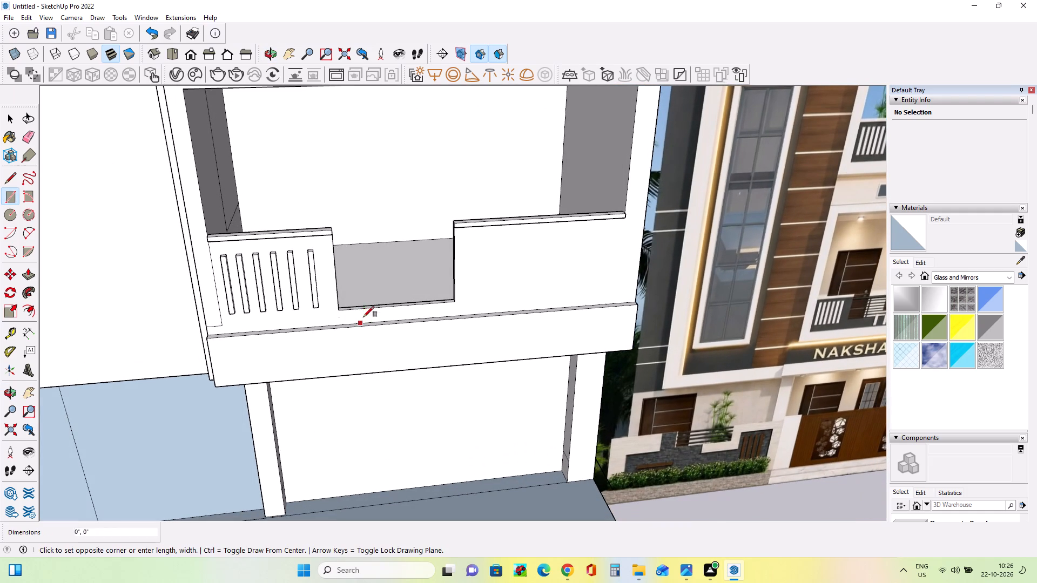
click(370, 307)
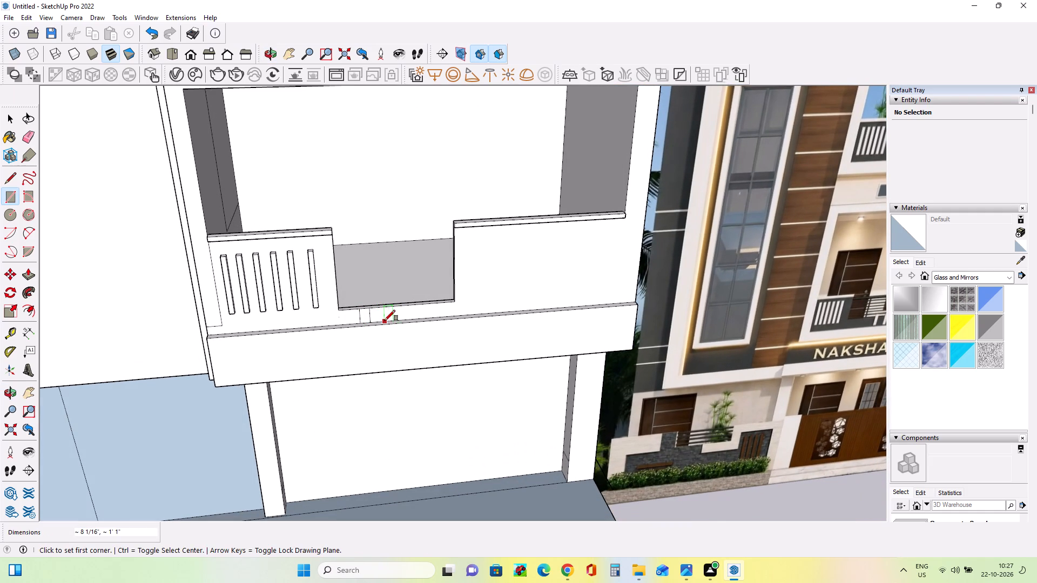
click(388, 320)
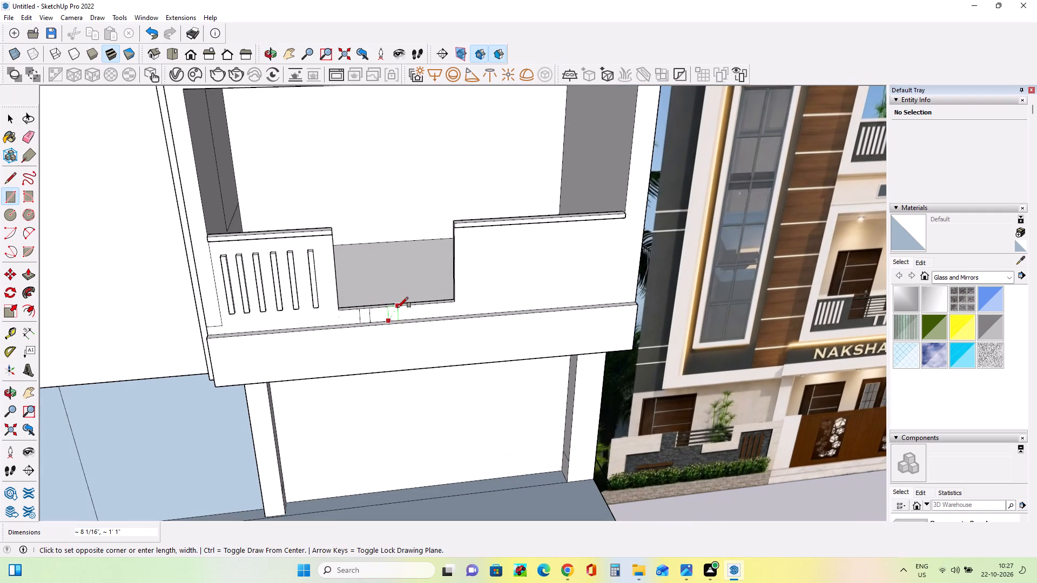
click(398, 308)
click(412, 318)
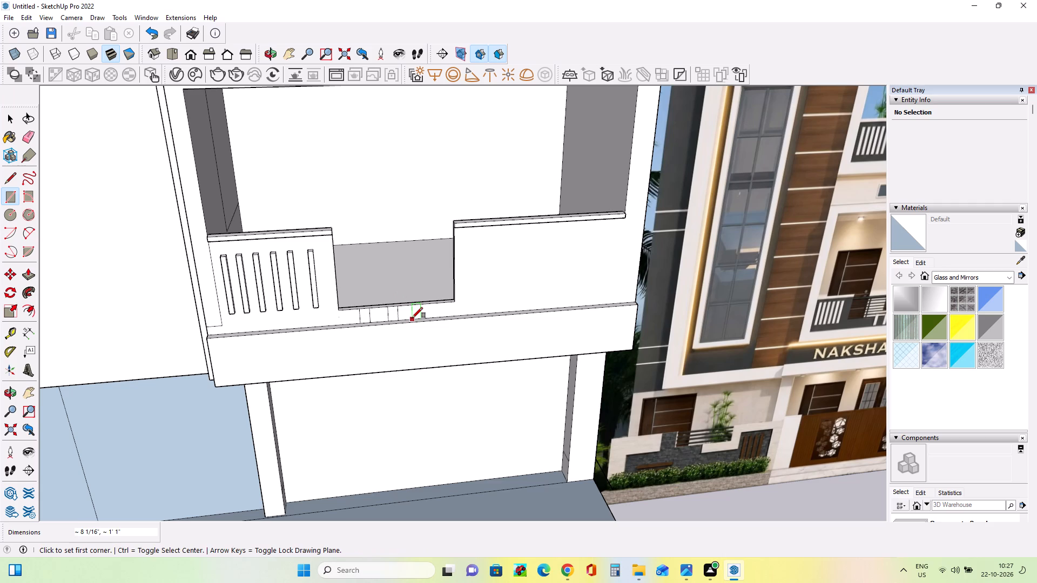
scroll(423, 304, up, 4)
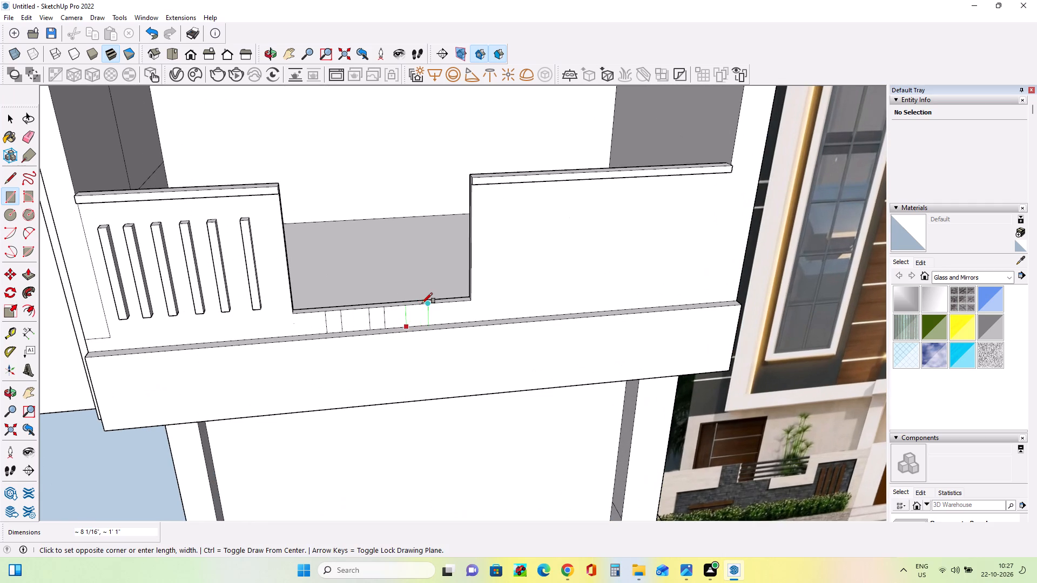
click(419, 303)
Push/Pull the three rectangles below the lower balcony opening outward by 4", flush with each other.
middle_drag(448, 348, 466, 388)
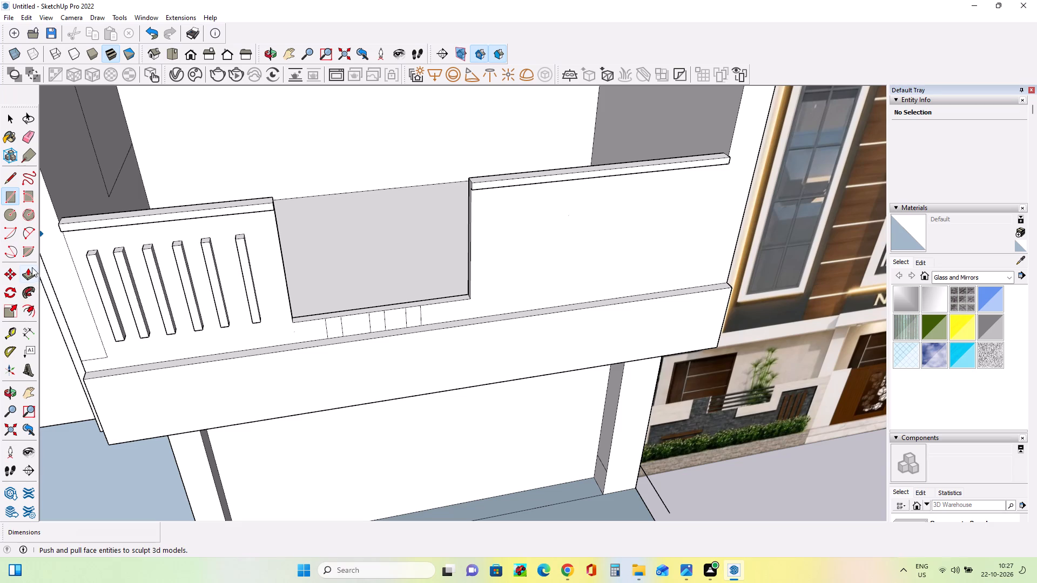
click(23, 272)
scroll(298, 318, up, 4)
click(347, 335)
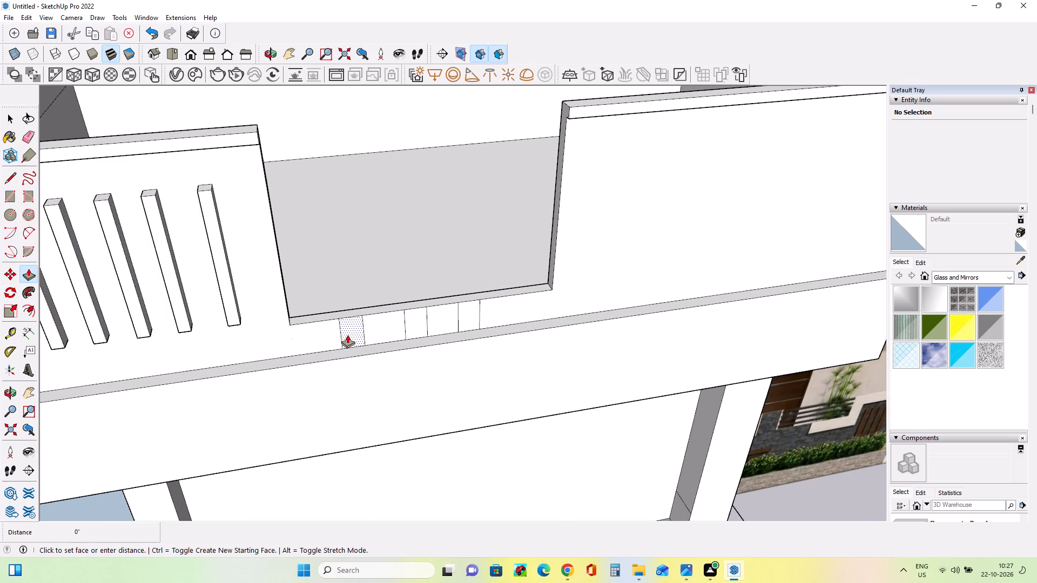
click(349, 341)
click(414, 332)
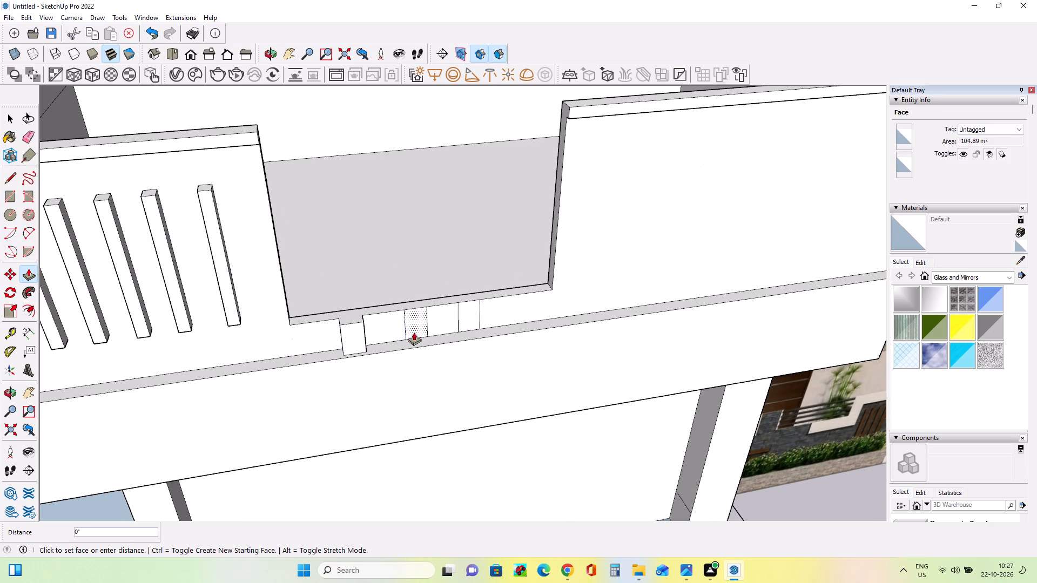
click(358, 342)
click(475, 317)
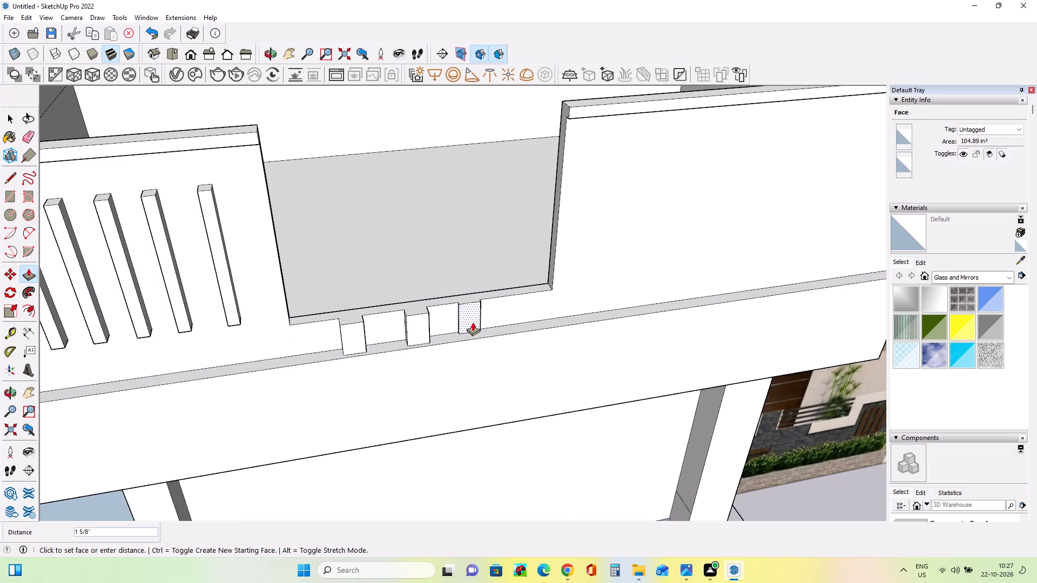
click(424, 330)
scroll(320, 310, down, 11)
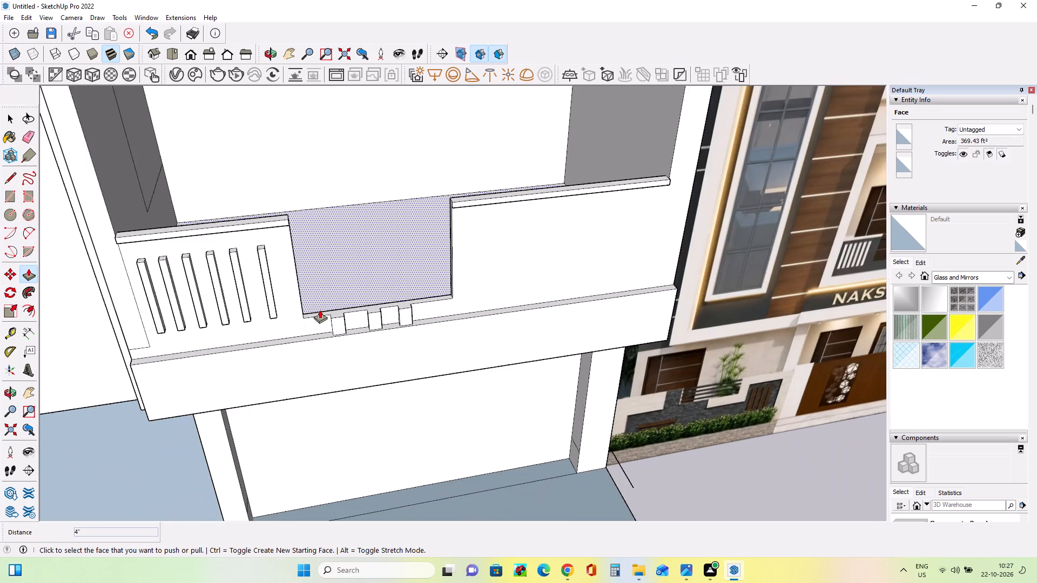
Examine the whole facade and both balcony parapets from several angles against the reference image.
scroll(320, 310, down, 8)
middle_drag(330, 340, 366, 212)
scroll(355, 246, up, 1)
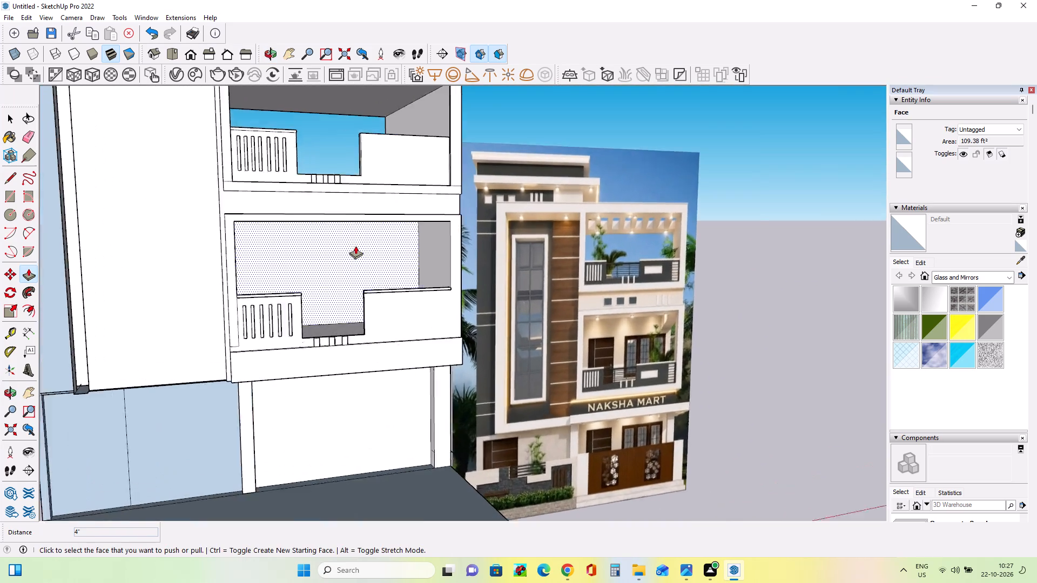
scroll(355, 246, up, 3)
middle_drag(367, 280, 272, 353)
scroll(323, 355, down, 4)
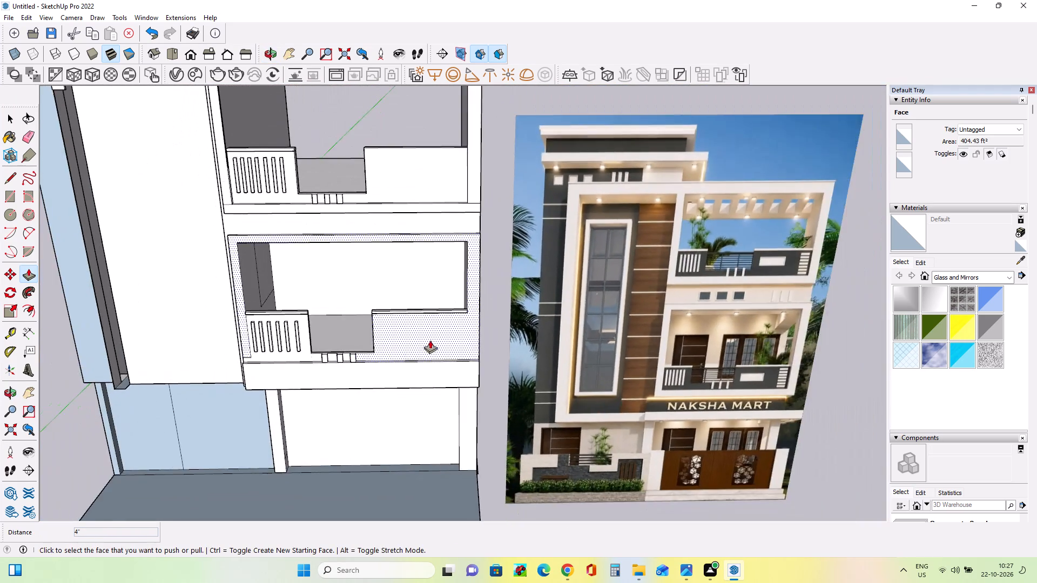
scroll(435, 336, down, 9)
middle_drag(436, 338, 450, 278)
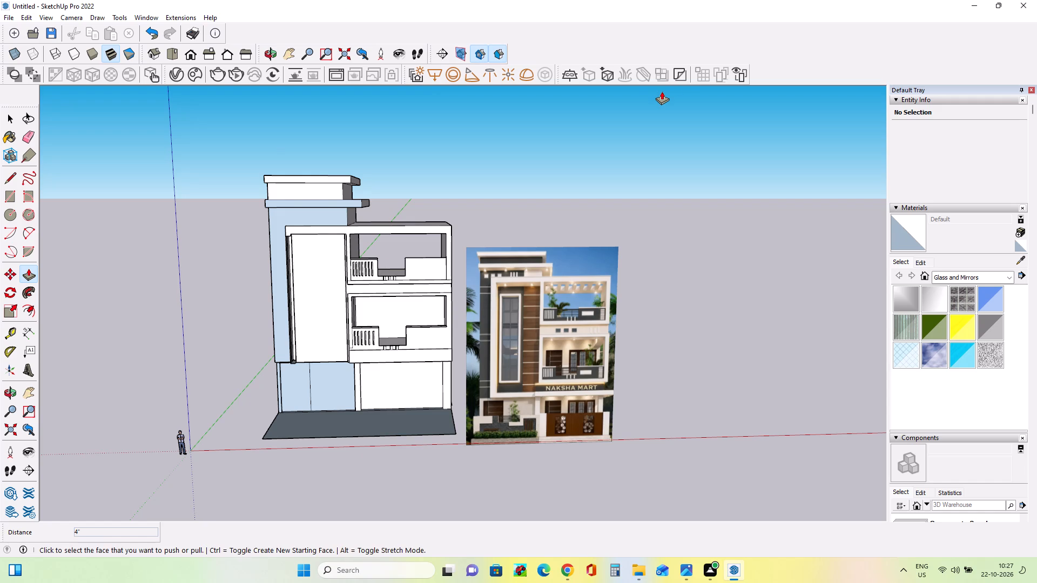
middle_drag(494, 232, 509, 274)
scroll(380, 278, up, 4)
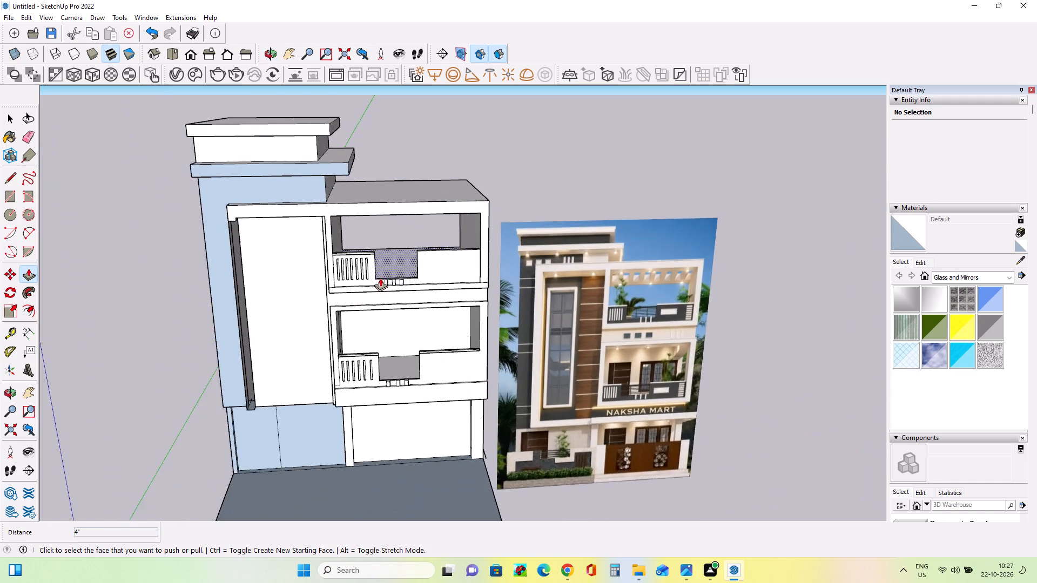
scroll(389, 286, down, 1)
scroll(389, 286, up, 2)
middle_drag(399, 290, 432, 345)
scroll(389, 283, up, 4)
scroll(441, 307, down, 1)
scroll(441, 307, up, 4)
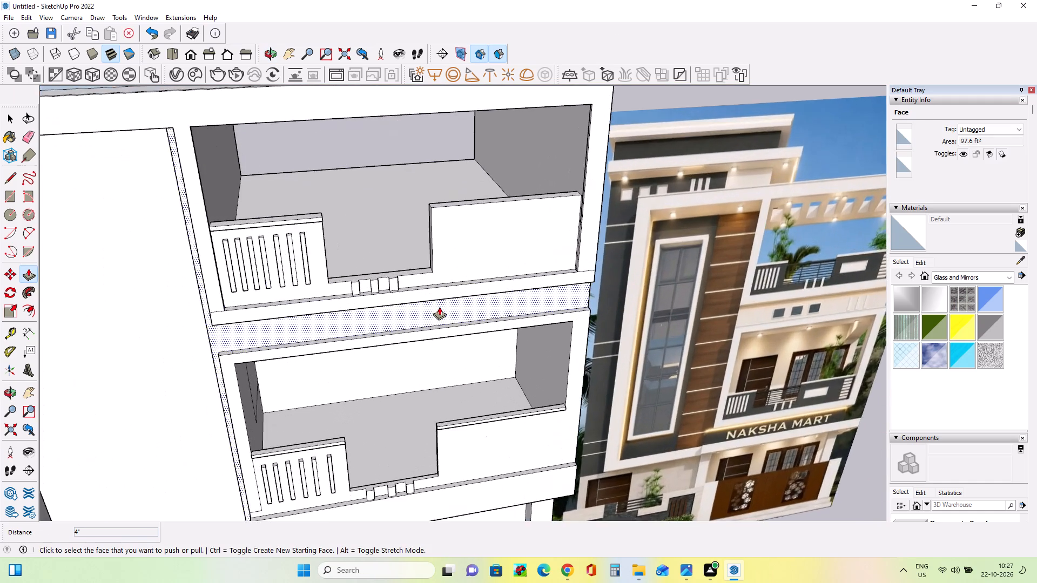
Examine the whole facade and both balcony parapets against the reference image's upper balcony detailing.
scroll(439, 306, down, 12)
middle_drag(461, 307, 440, 247)
scroll(442, 246, down, 1)
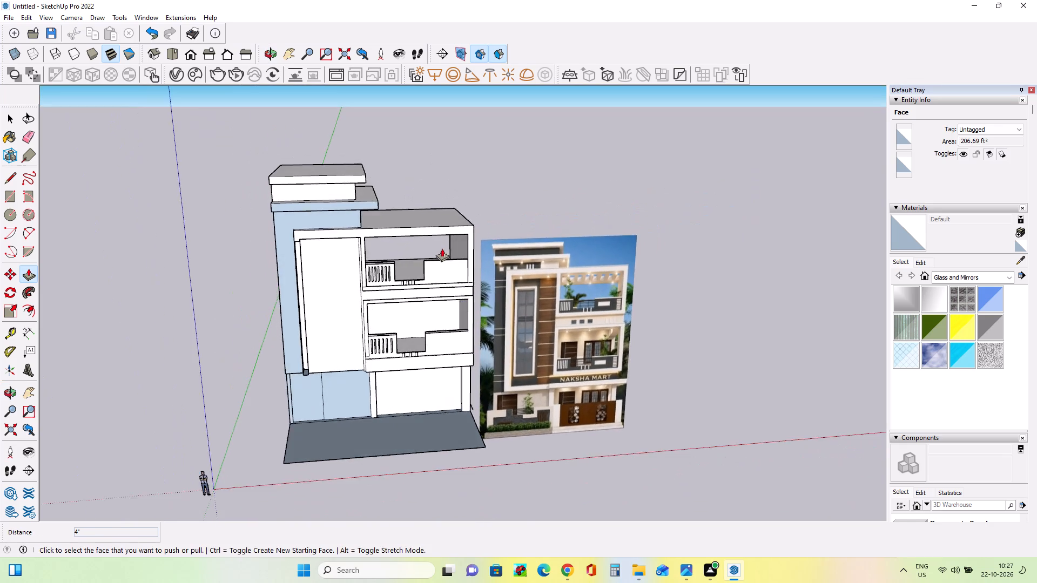
scroll(442, 254, up, 7)
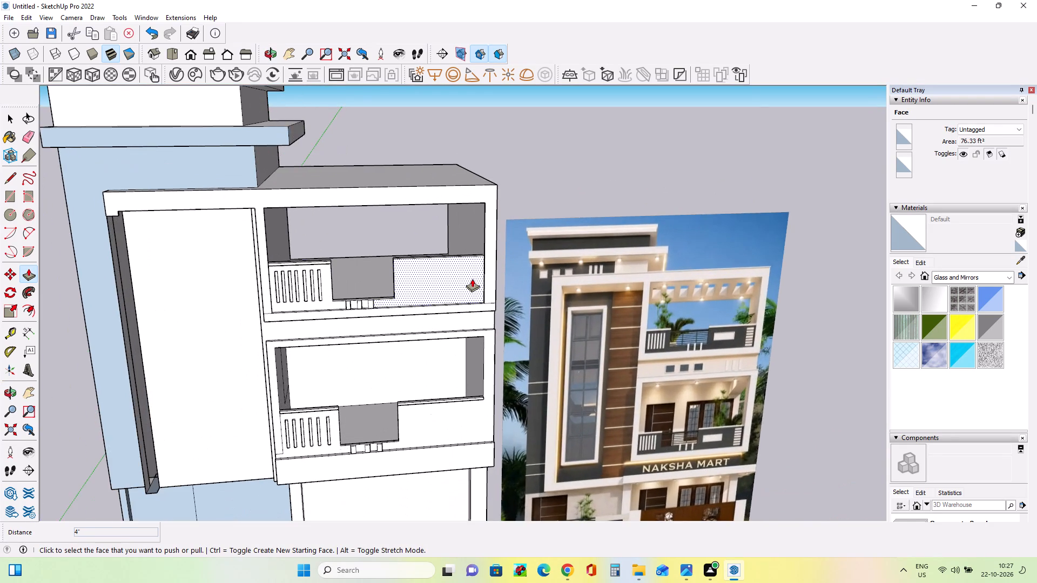
scroll(472, 279, up, 3)
middle_drag(400, 279, 406, 295)
scroll(821, 337, up, 4)
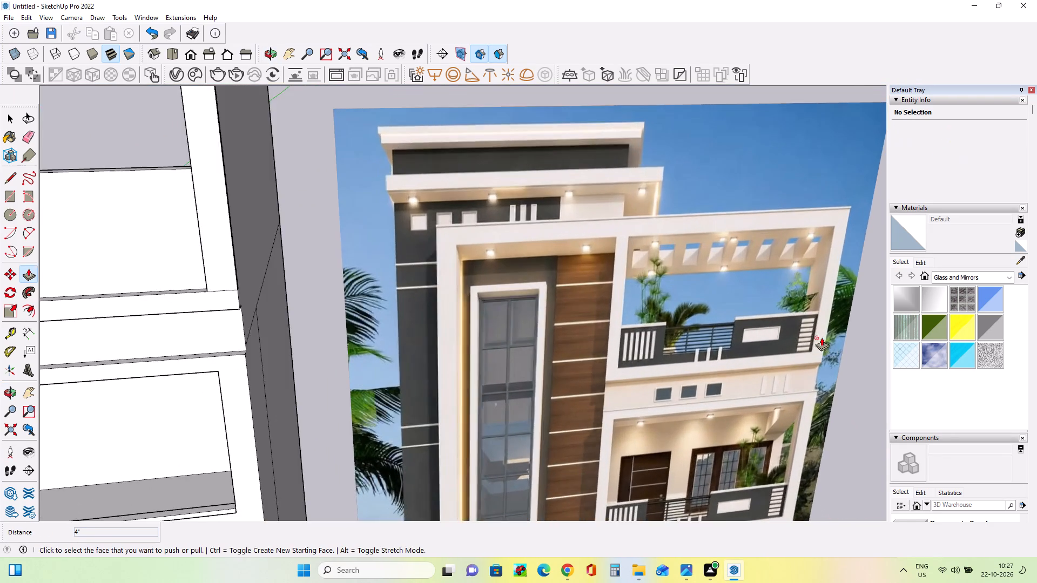
scroll(821, 336, up, 4)
scroll(821, 335, down, 11)
Draw a line about 11' 8" long below the upper balcony plain panel's top edge and Push/Pull the strip outward about 4 3/8".
scroll(555, 281, up, 2)
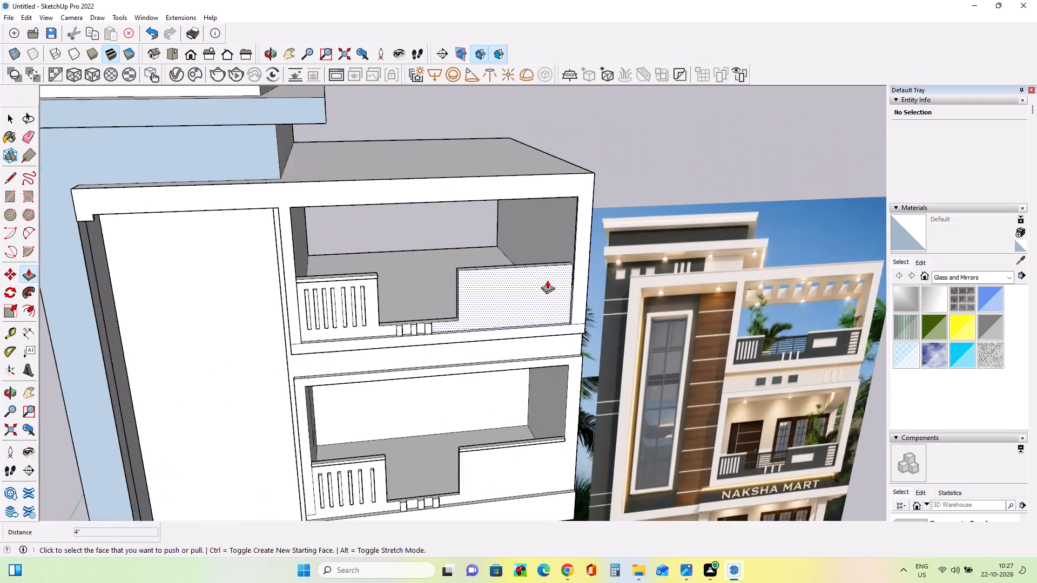
scroll(547, 280, up, 6)
middle_drag(500, 280, 501, 293)
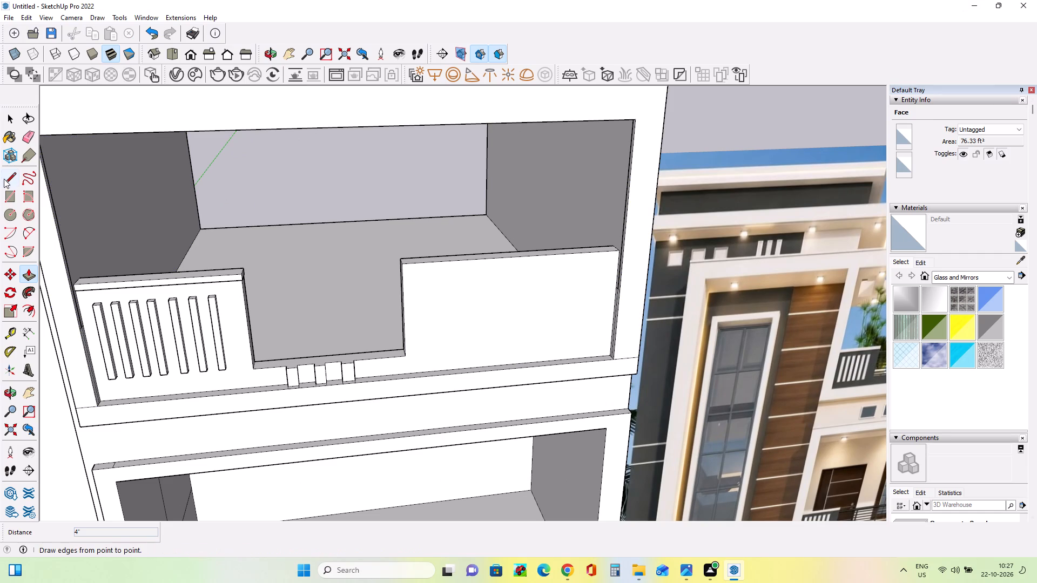
click(4, 179)
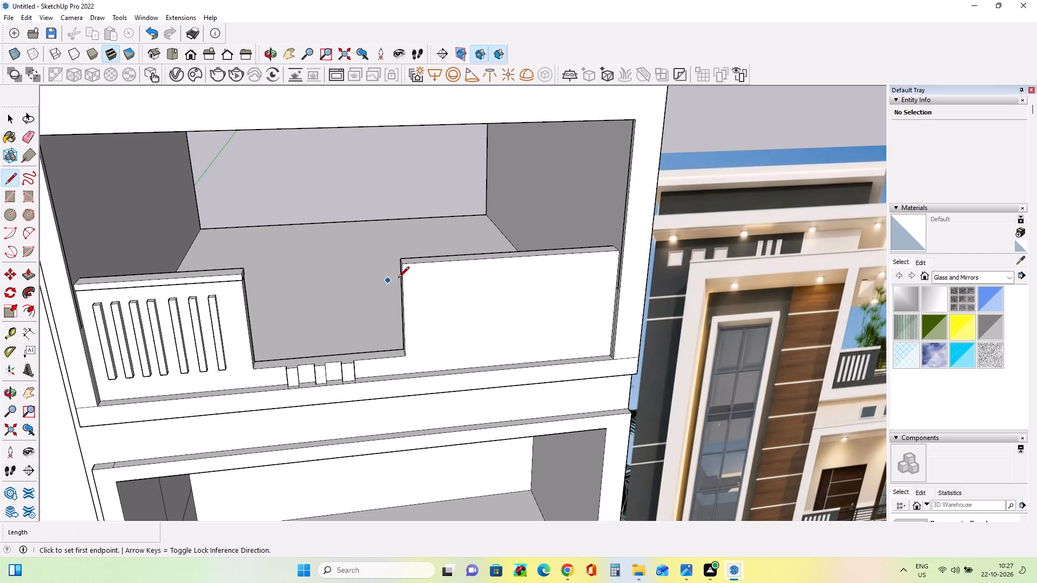
click(405, 271)
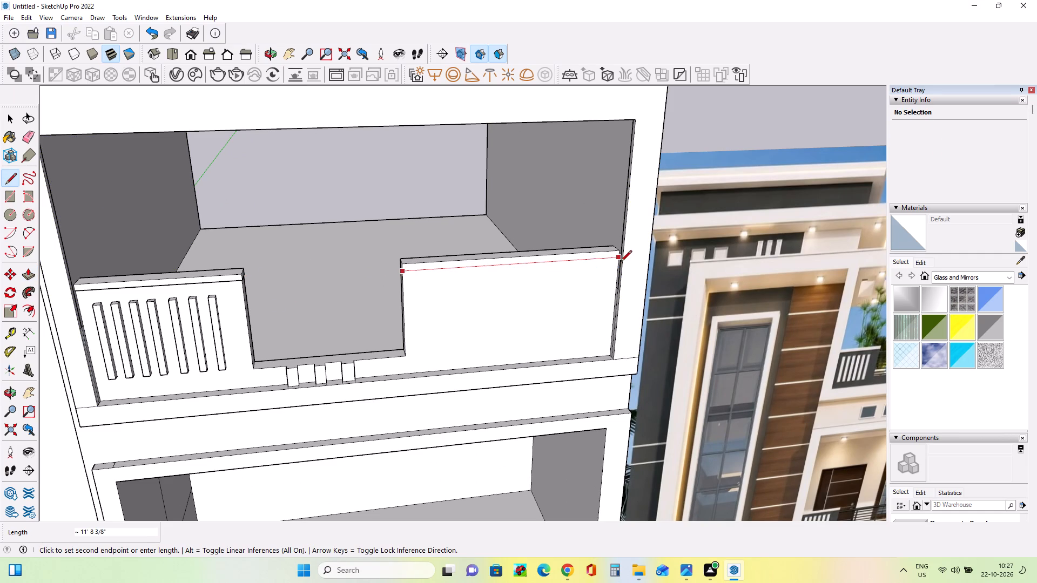
click(621, 262)
middle_drag(515, 340, 518, 345)
scroll(518, 345, down, 1)
click(28, 277)
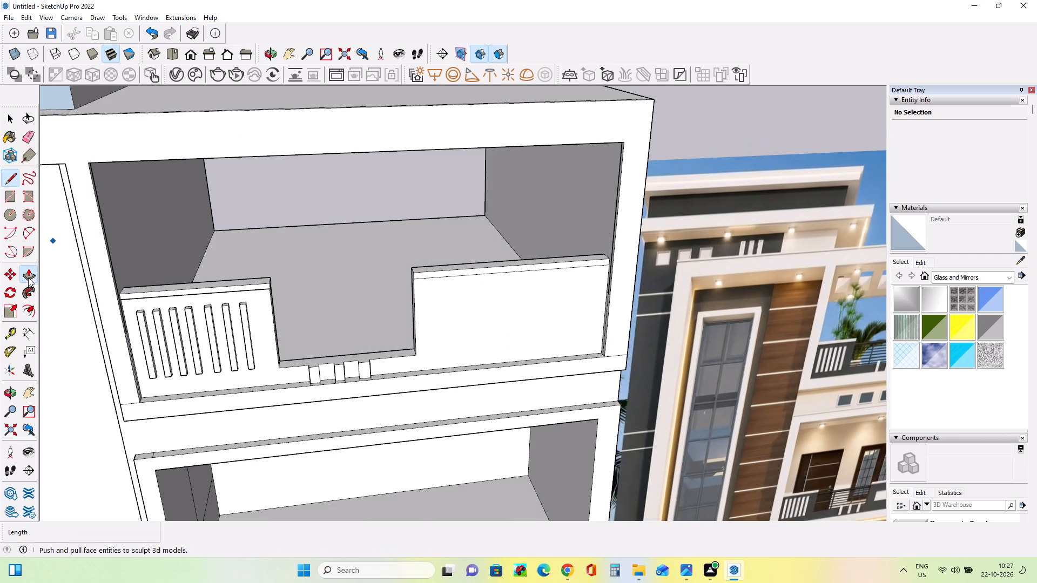
scroll(440, 265, up, 4)
click(436, 277)
click(436, 282)
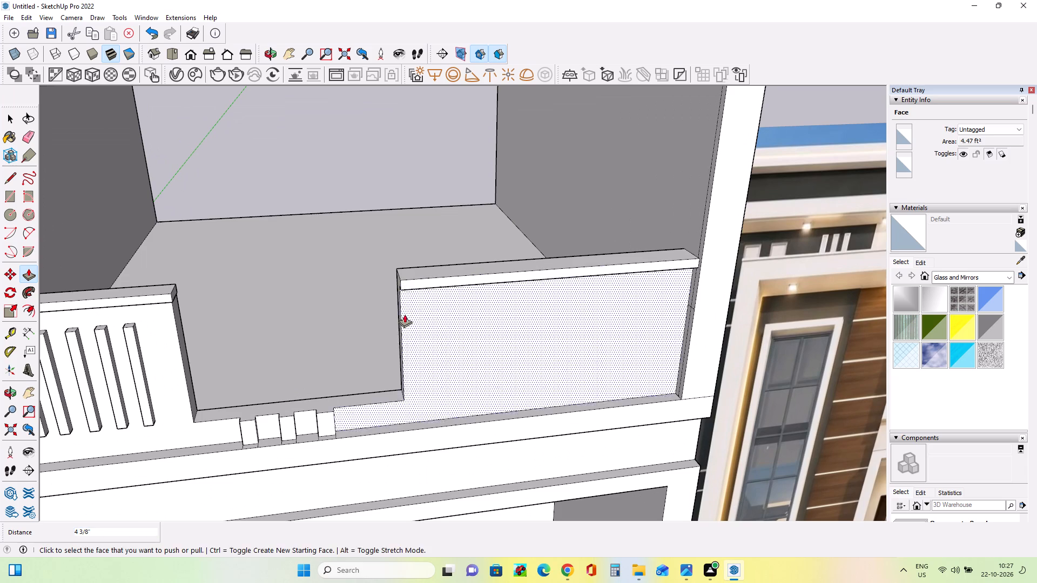
Compare the upper and lower balcony parapets with the reference image from several angles.
middle_drag(359, 344, 344, 307)
scroll(343, 306, down, 9)
middle_drag(346, 306, 351, 315)
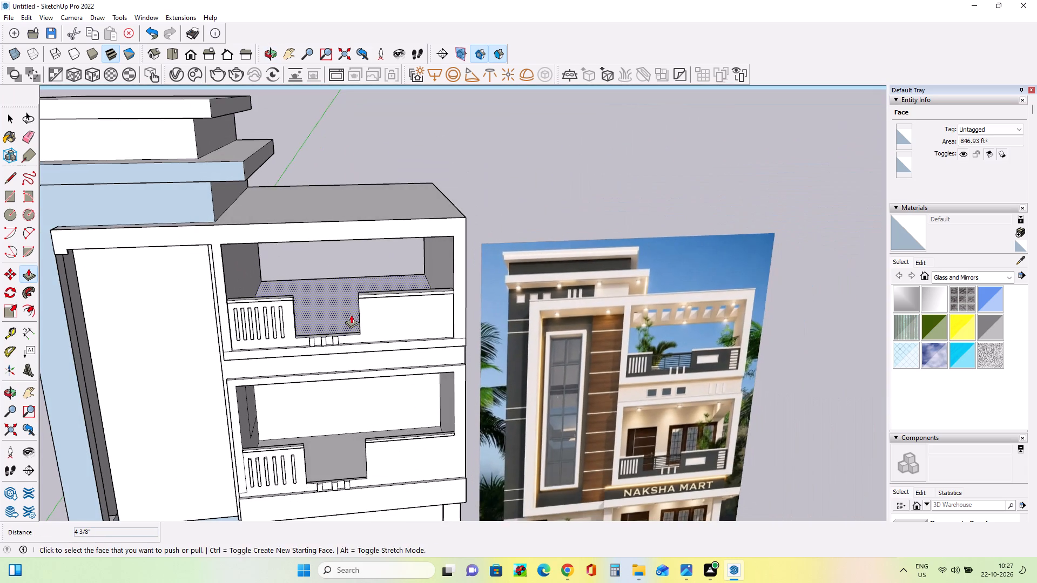
middle_drag(344, 330, 368, 310)
scroll(738, 343, up, 7)
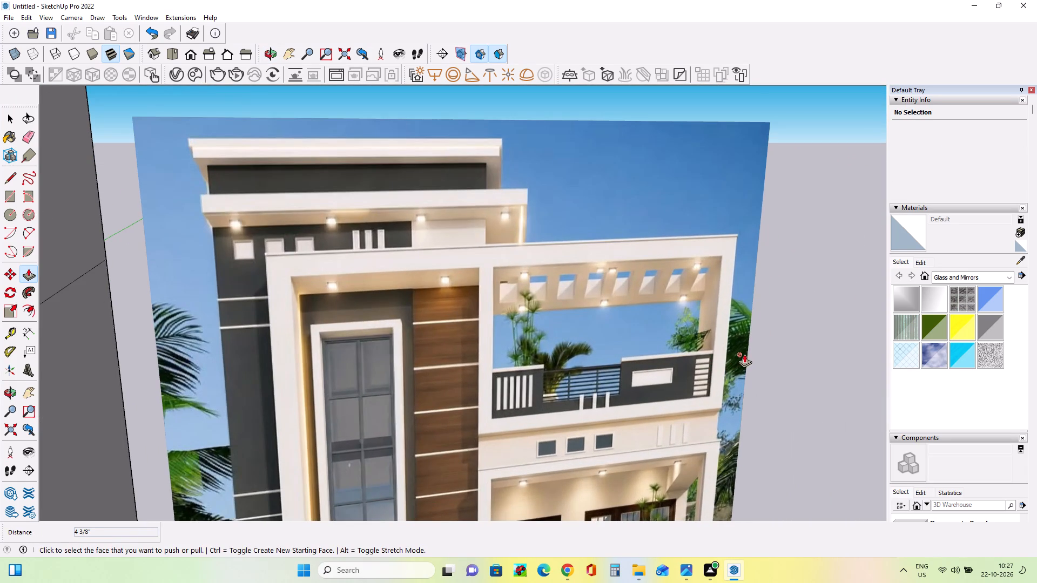
scroll(745, 354, down, 11)
middle_drag(553, 362, 513, 321)
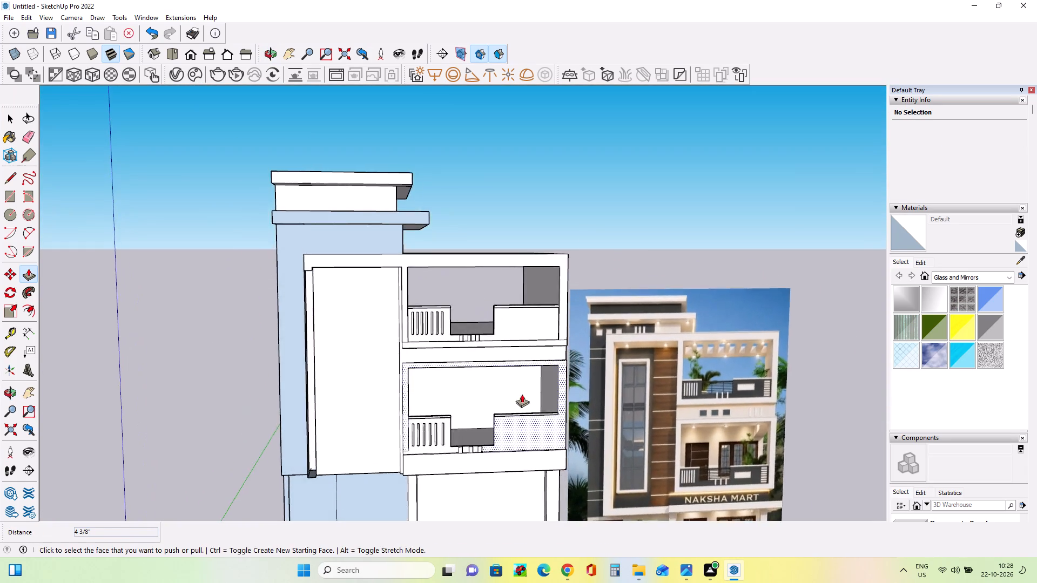
scroll(522, 394, up, 2)
scroll(551, 442, up, 3)
middle_drag(551, 442, 565, 452)
middle_drag(601, 392, 604, 403)
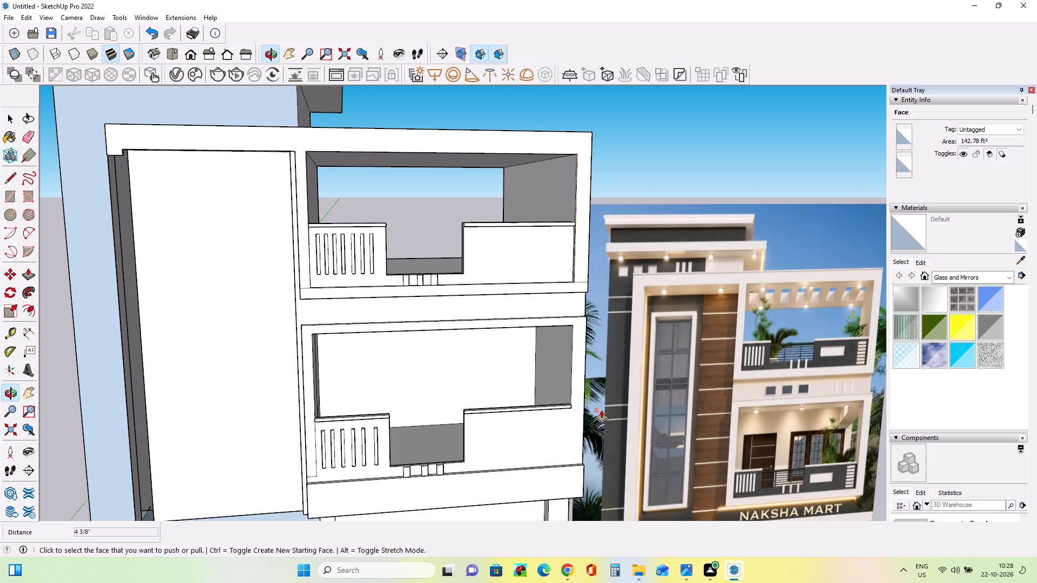
middle_drag(586, 406, 565, 398)
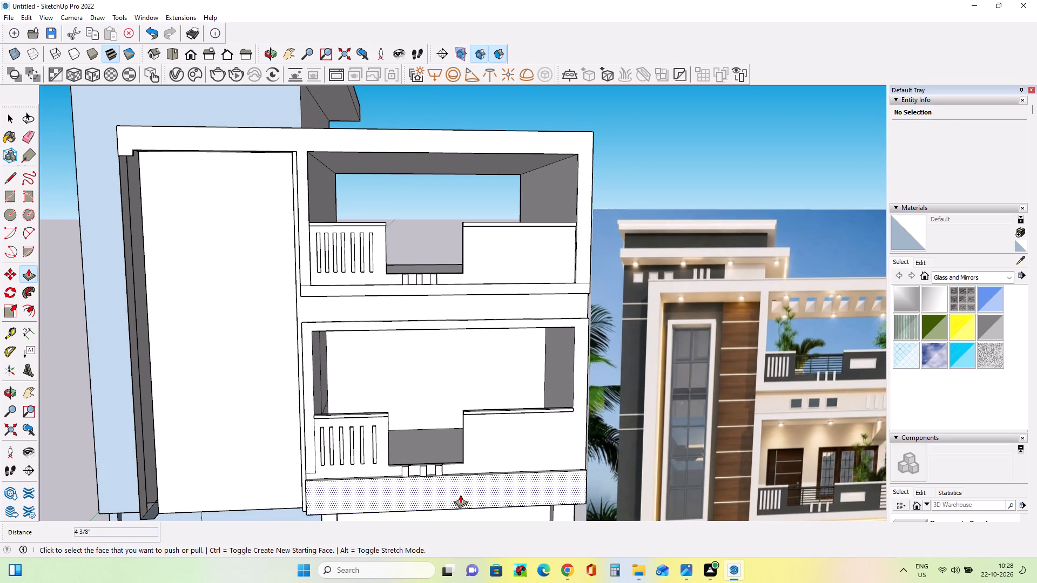
Draw a vertical line about 5' 7" long from the lower balcony capping strip's outer end down to the plain panel's bottom edge.
scroll(543, 435, up, 2)
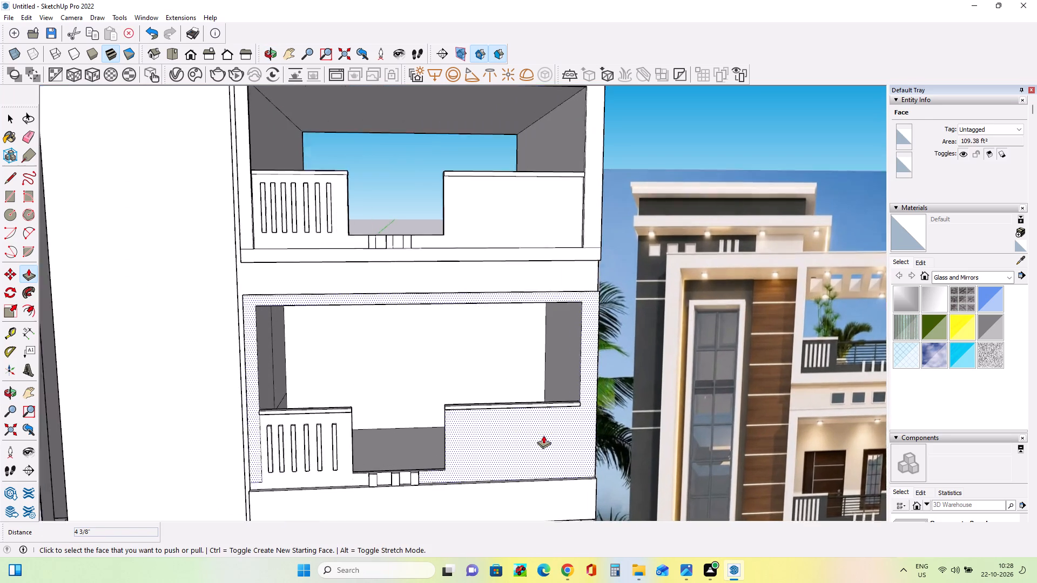
scroll(543, 435, up, 1)
middle_drag(596, 466, 634, 466)
scroll(656, 389, up, 1)
click(12, 174)
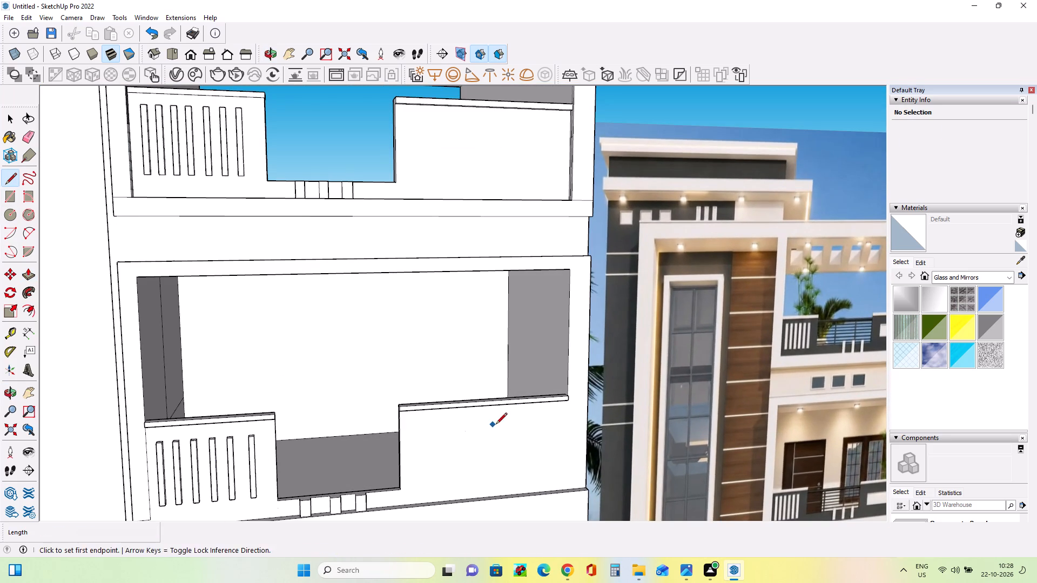
middle_drag(496, 425, 456, 324)
scroll(589, 452, up, 4)
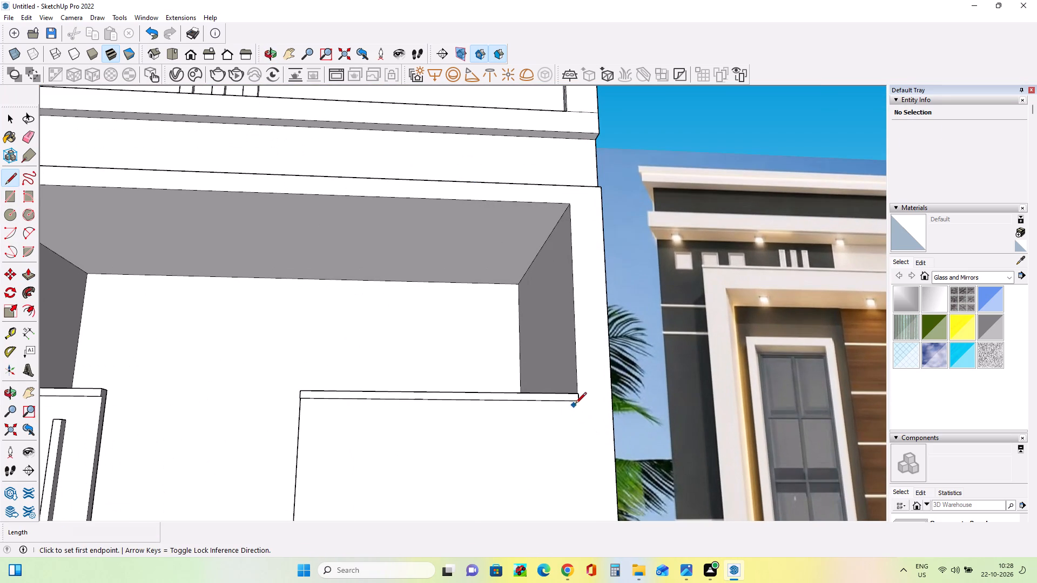
click(581, 401)
scroll(584, 484, down, 6)
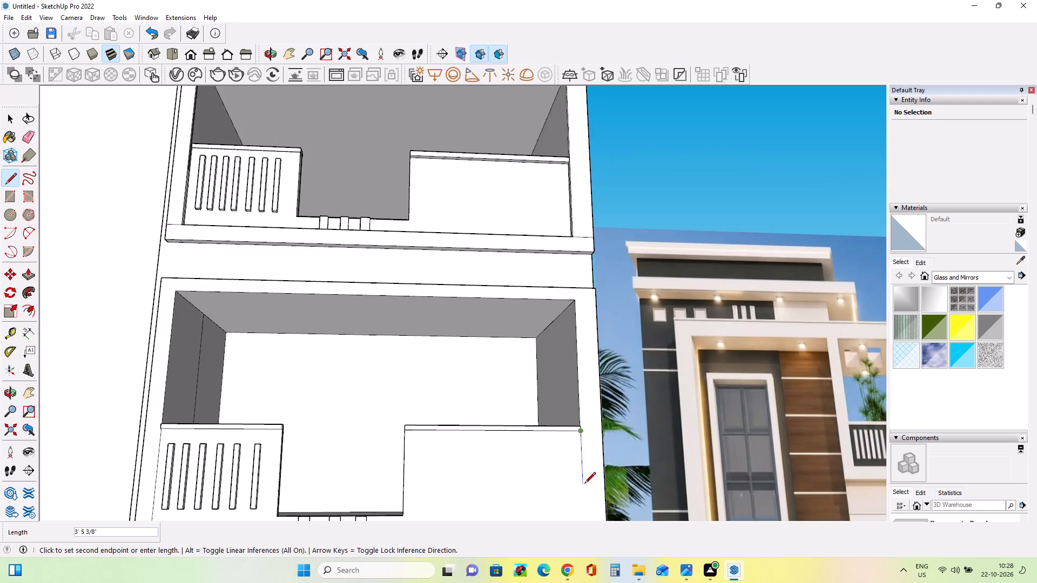
scroll(584, 484, down, 6)
middle_drag(584, 491, 589, 531)
scroll(584, 493, down, 1)
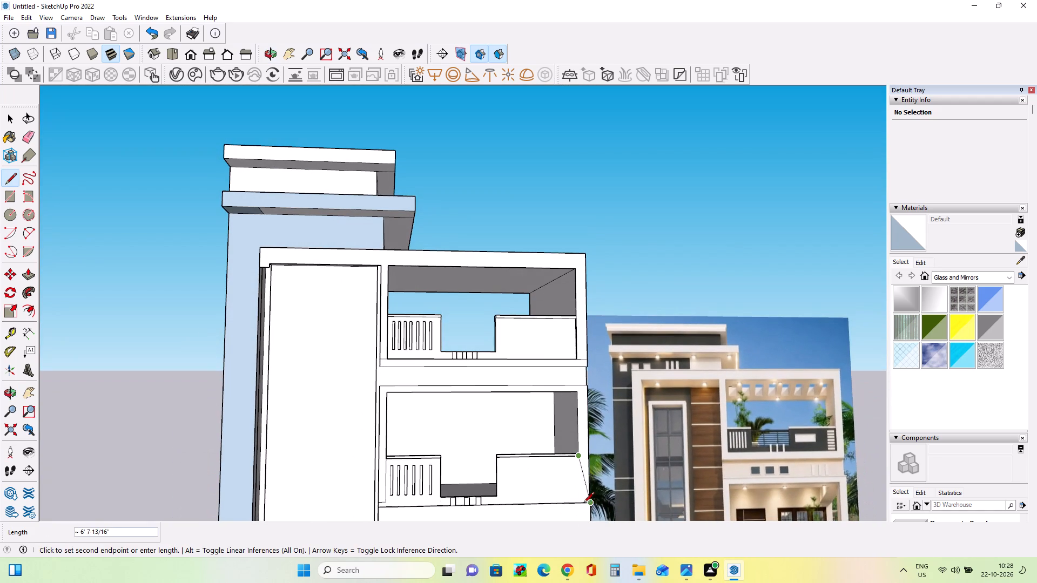
scroll(581, 500, up, 2)
middle_drag(582, 511, 594, 564)
scroll(570, 484, up, 3)
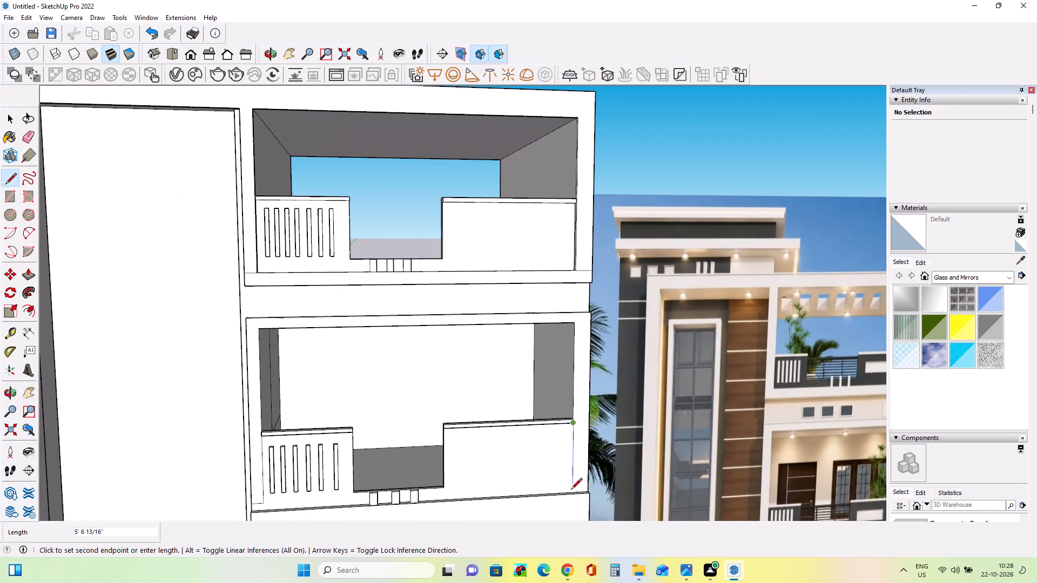
click(575, 490)
scroll(443, 459, down, 4)
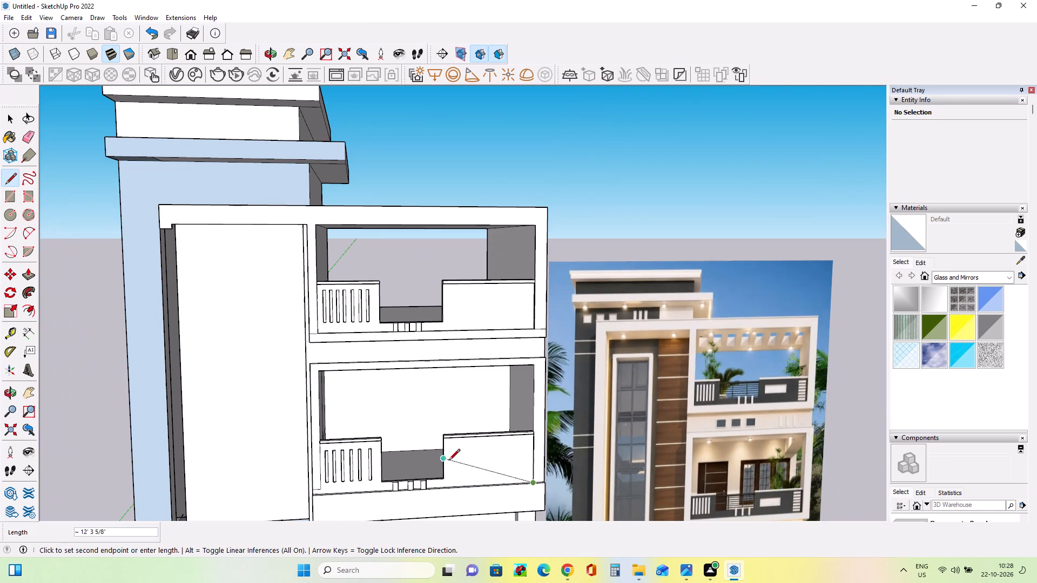
key(space)
Examine the lower balcony's plain panel and the rest of the facade beside the reference image.
middle_drag(594, 499, 504, 500)
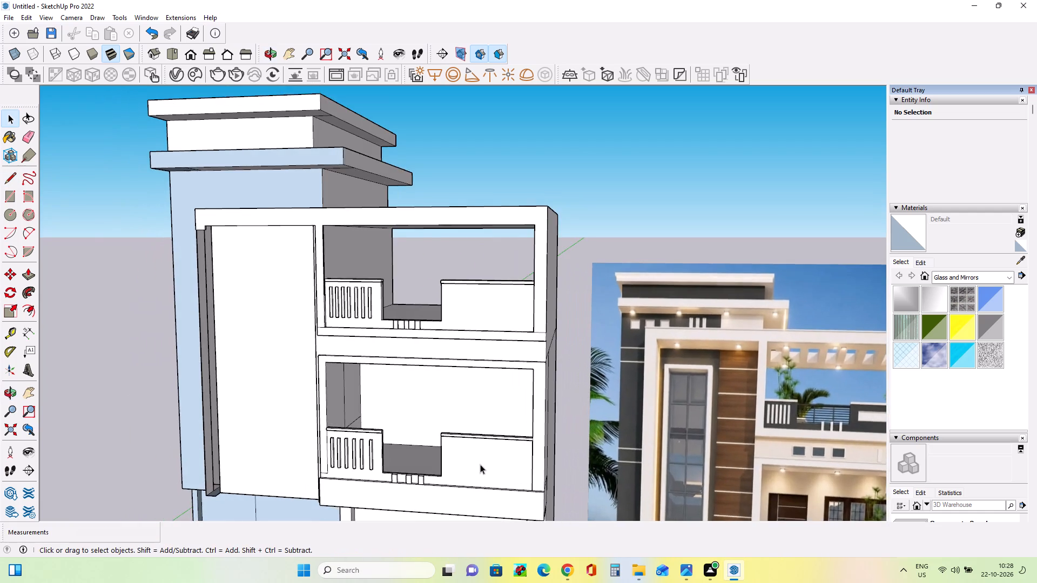
scroll(484, 455, up, 3)
middle_drag(516, 467, 454, 483)
scroll(535, 453, up, 7)
middle_drag(538, 452, 625, 407)
scroll(623, 392, down, 7)
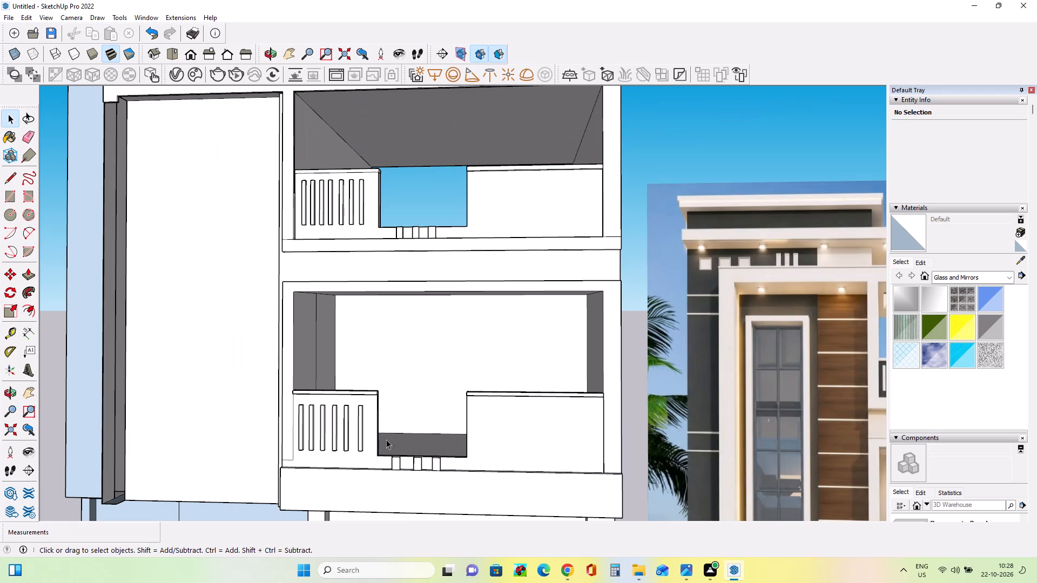
scroll(340, 193, down, 12)
middle_drag(476, 341, 485, 363)
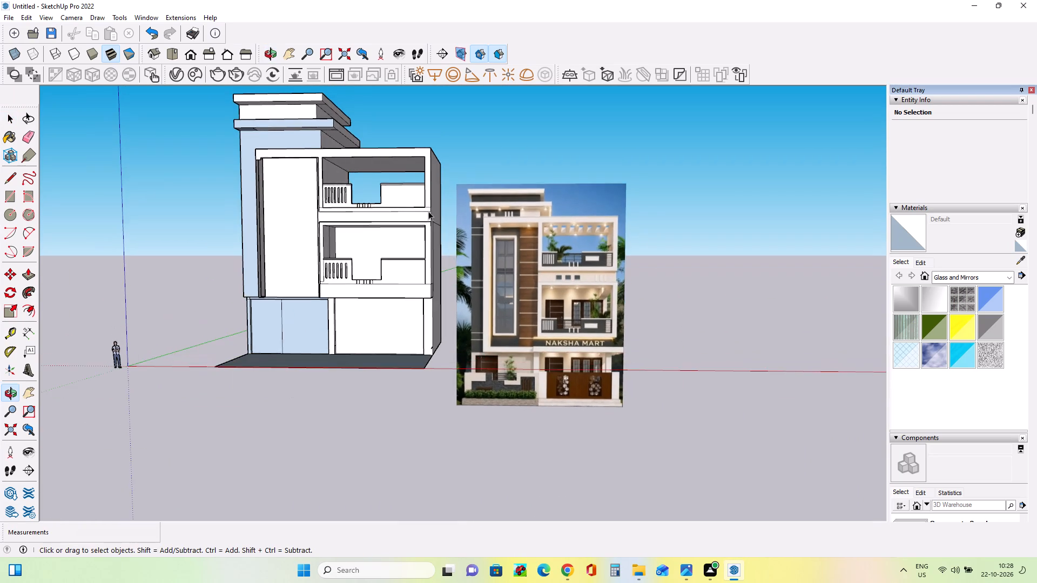
scroll(388, 127, up, 1)
scroll(390, 130, down, 1)
scroll(392, 132, up, 2)
scroll(410, 208, up, 8)
middle_drag(411, 208, 424, 228)
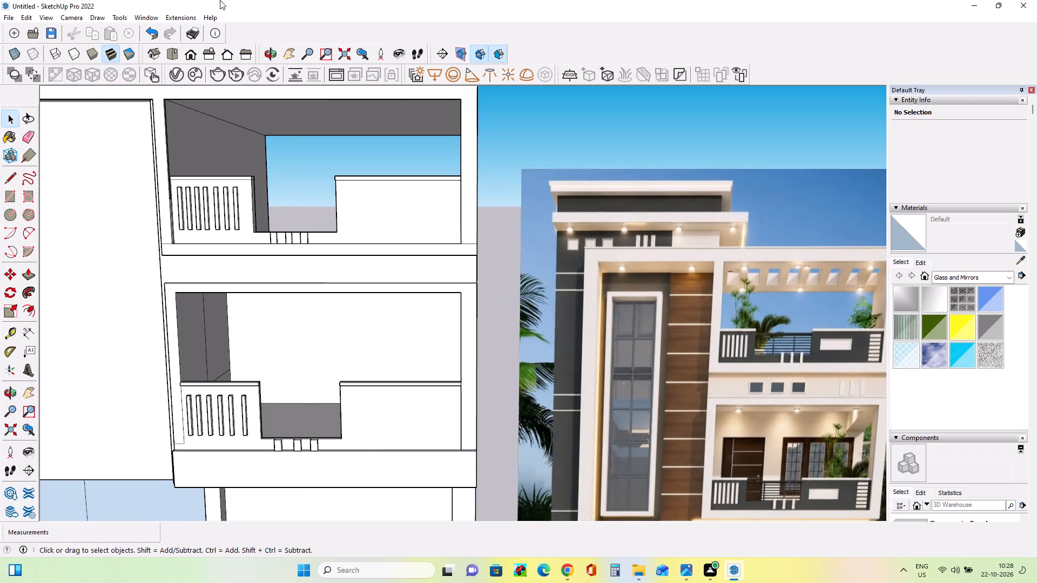
Draw a horizontal rectangle, over 4' wide and about 1' 9" high, on the upper balcony's plain parapet panel.
click(2, 191)
middle_drag(125, 232, 131, 244)
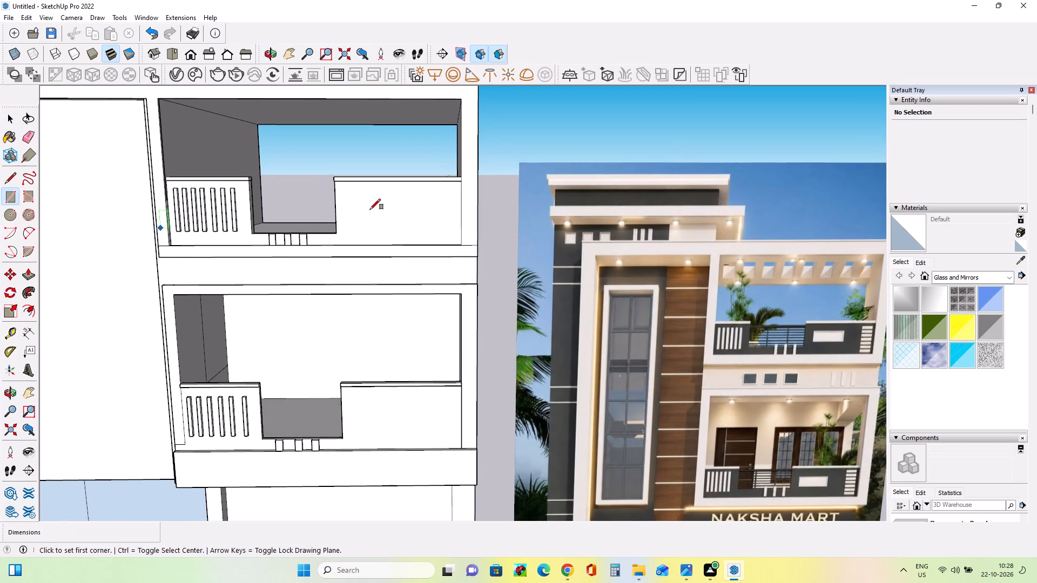
scroll(367, 202, up, 3)
scroll(353, 202, down, 2)
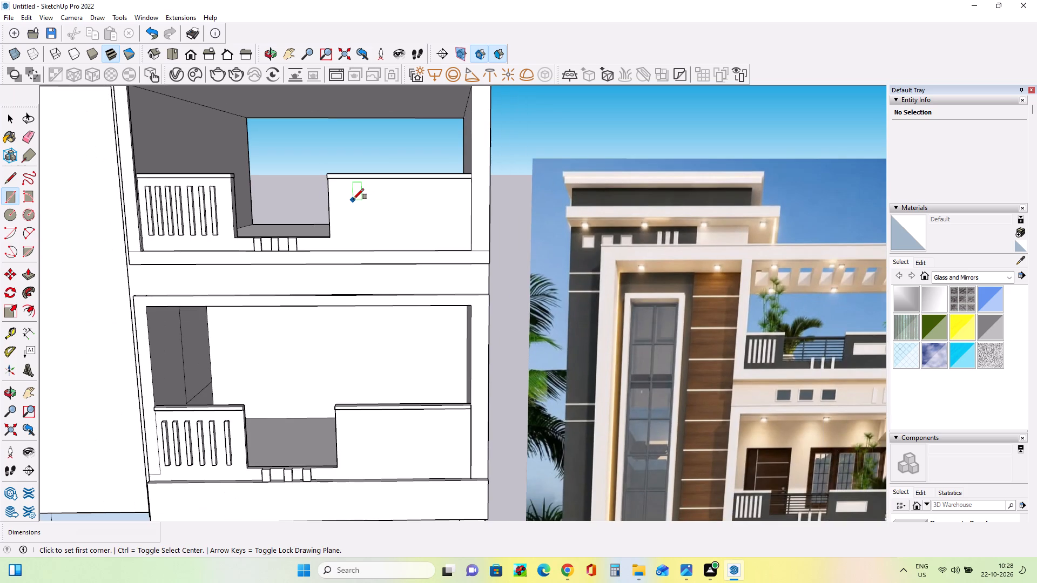
click(347, 199)
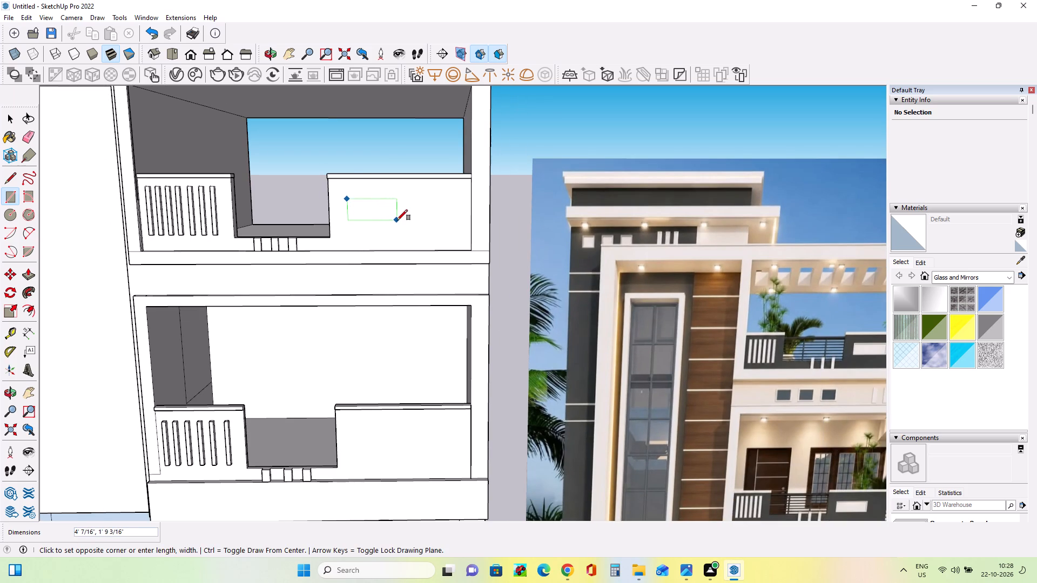
click(405, 221)
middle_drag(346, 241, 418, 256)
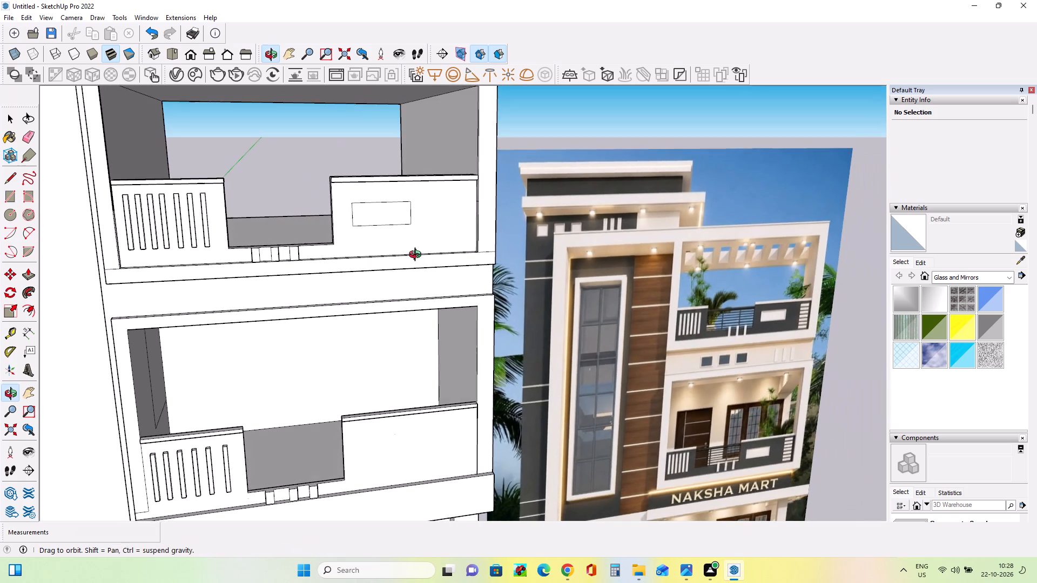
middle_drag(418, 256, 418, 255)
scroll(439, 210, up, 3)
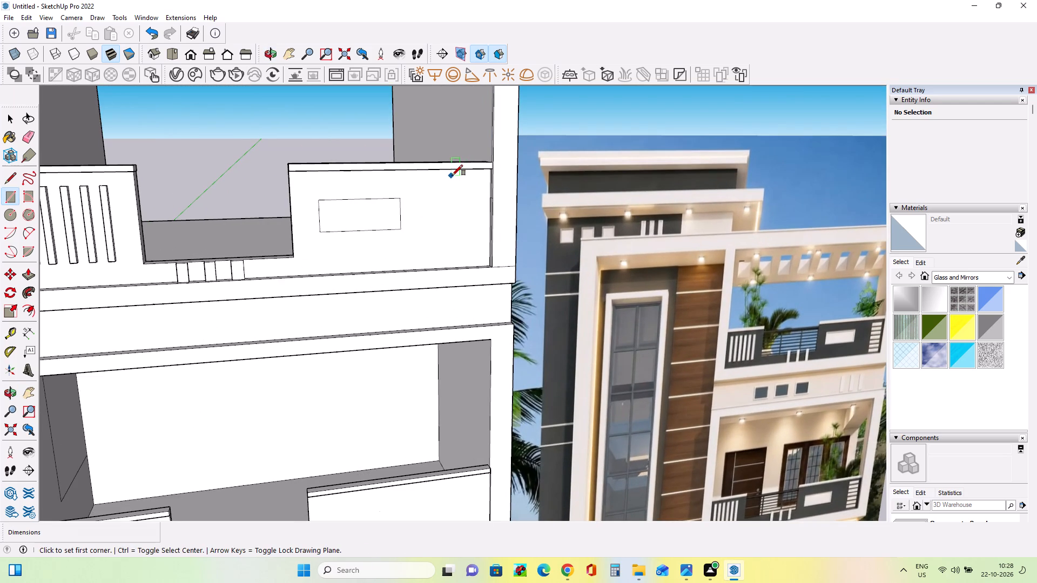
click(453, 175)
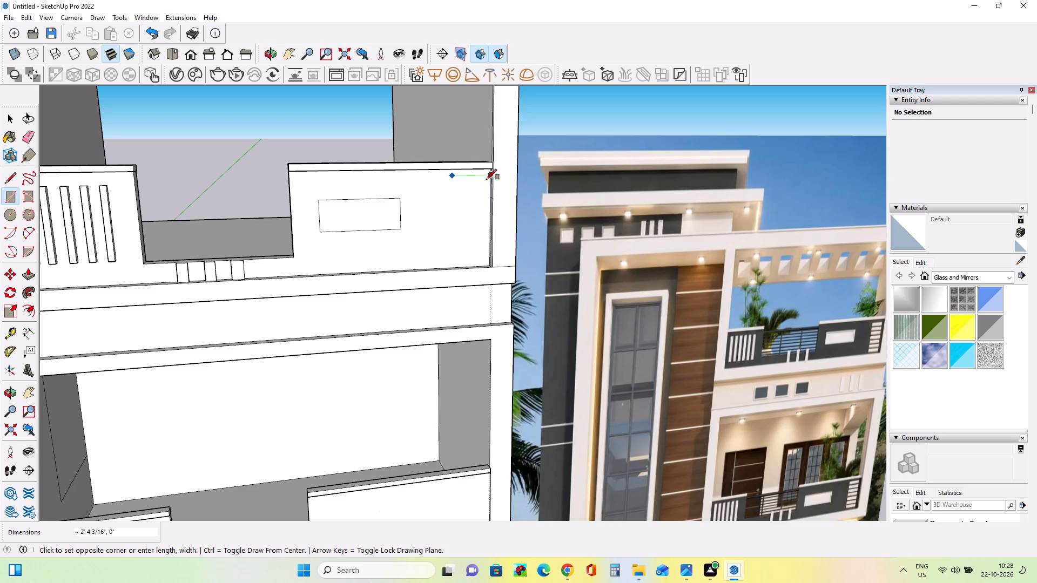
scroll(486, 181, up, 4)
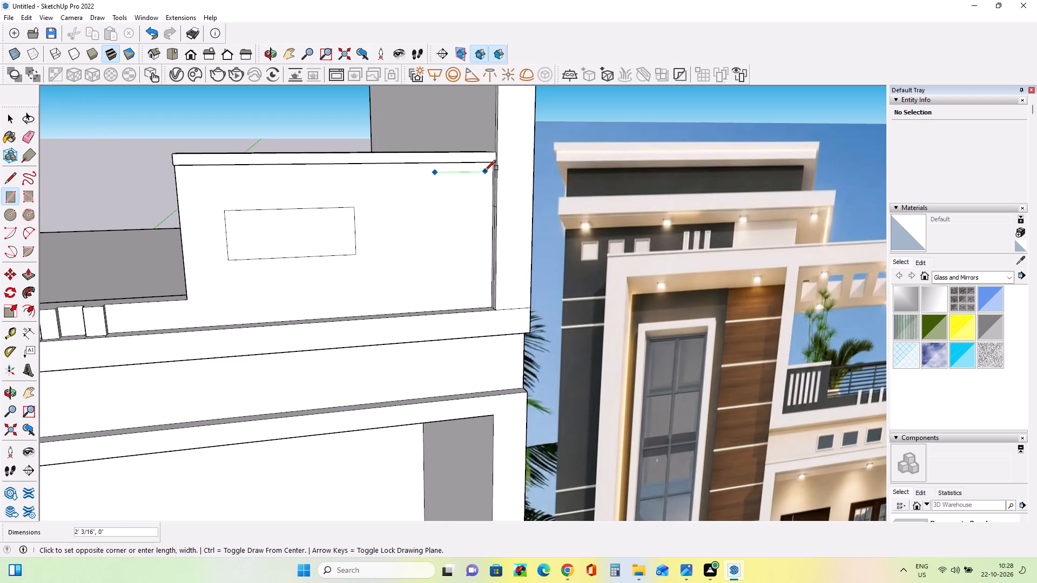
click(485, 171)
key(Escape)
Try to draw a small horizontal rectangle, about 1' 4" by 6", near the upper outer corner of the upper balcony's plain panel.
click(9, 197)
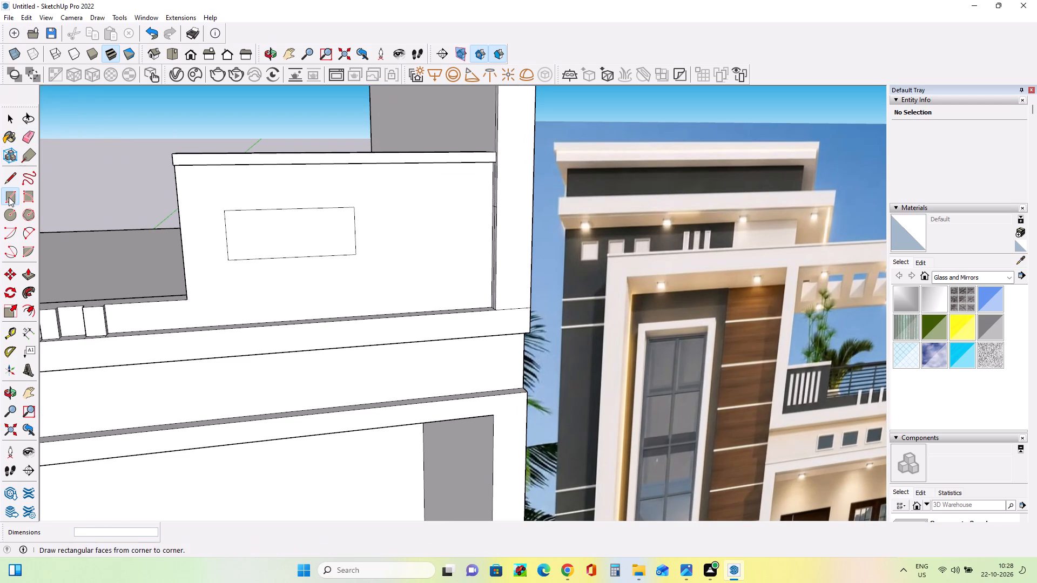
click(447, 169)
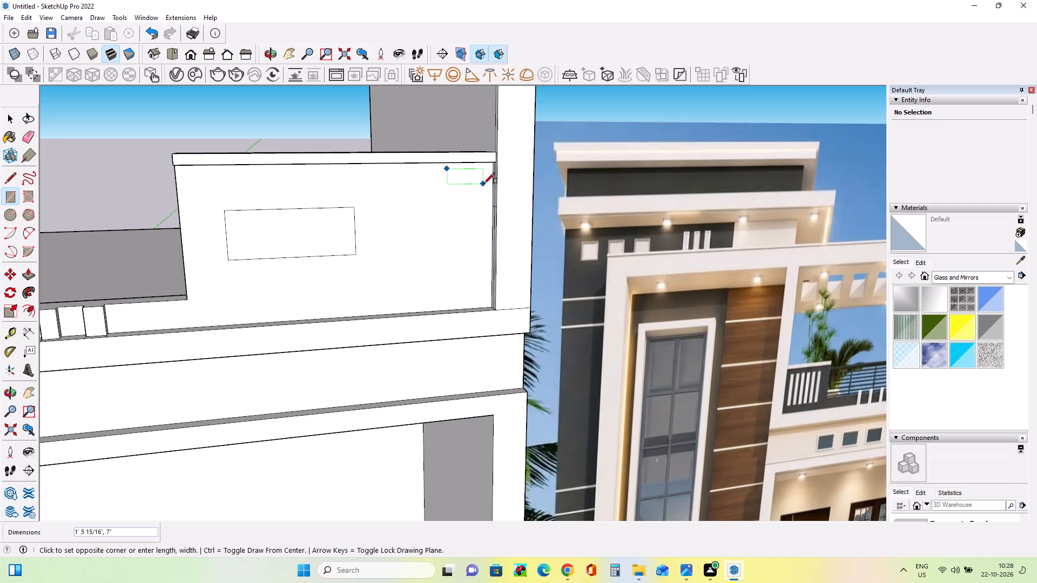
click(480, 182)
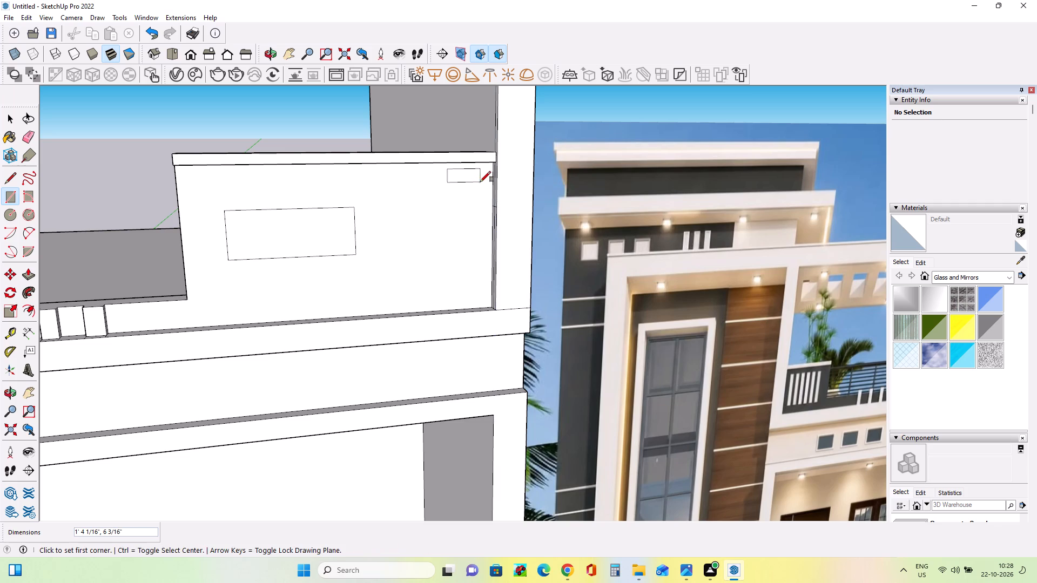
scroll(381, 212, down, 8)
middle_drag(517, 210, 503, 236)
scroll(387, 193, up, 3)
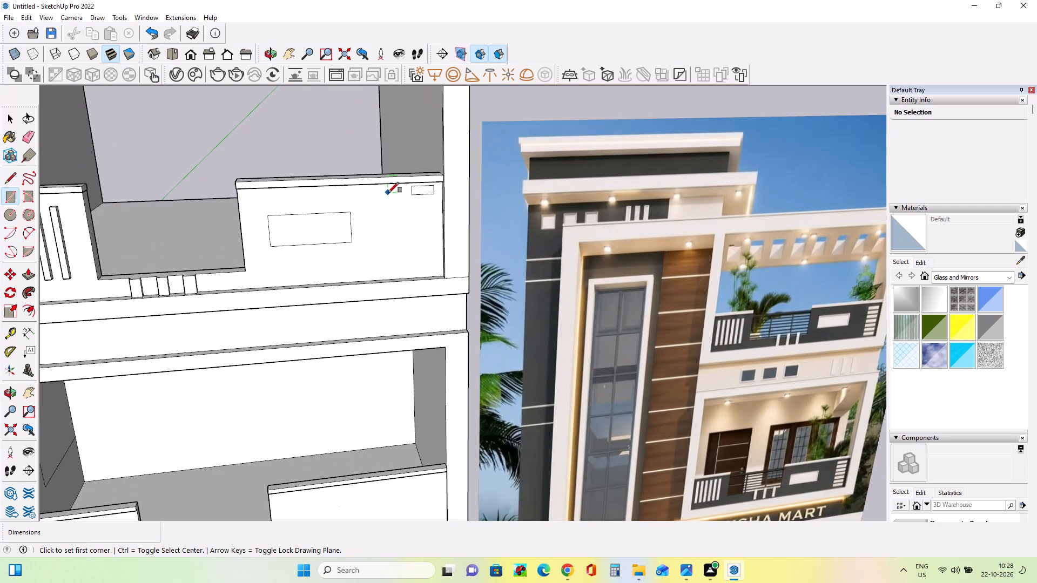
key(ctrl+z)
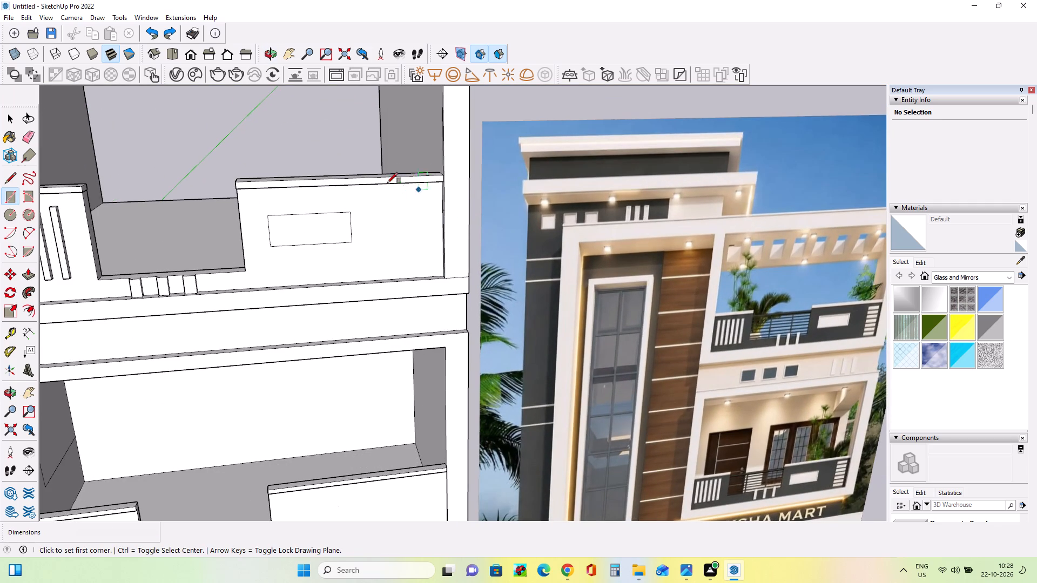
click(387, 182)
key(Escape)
Draw a small horizontal rectangle just below the capping strip, near the outer end of the upper balcony's plain panel.
scroll(407, 192, up, 6)
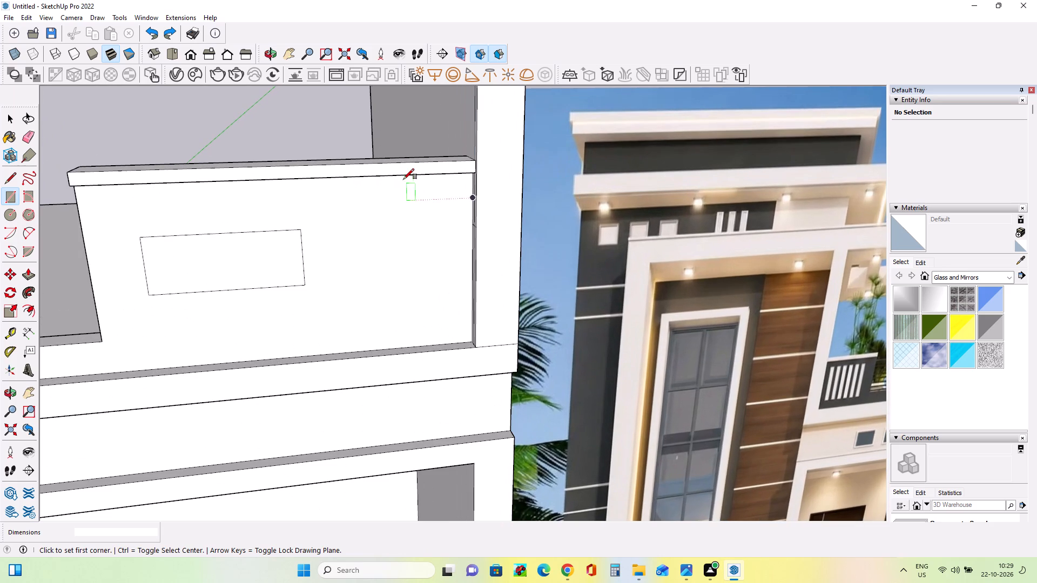
click(403, 184)
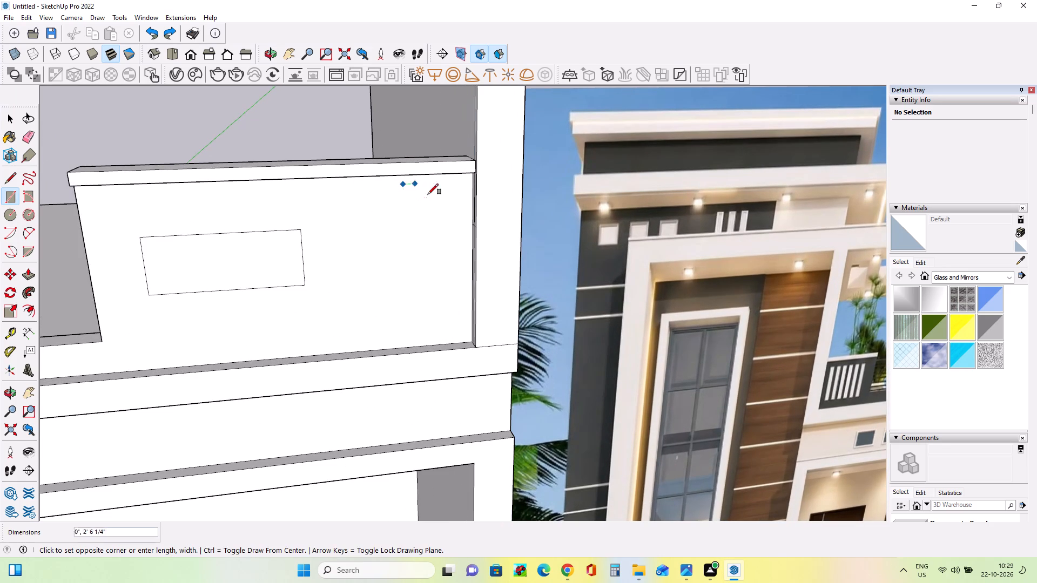
click(453, 198)
middle_drag(457, 221, 459, 229)
Copy the small rectangle's outline five times straight down the panel at about 10" spacing, forming a column of six bars.
click(14, 121)
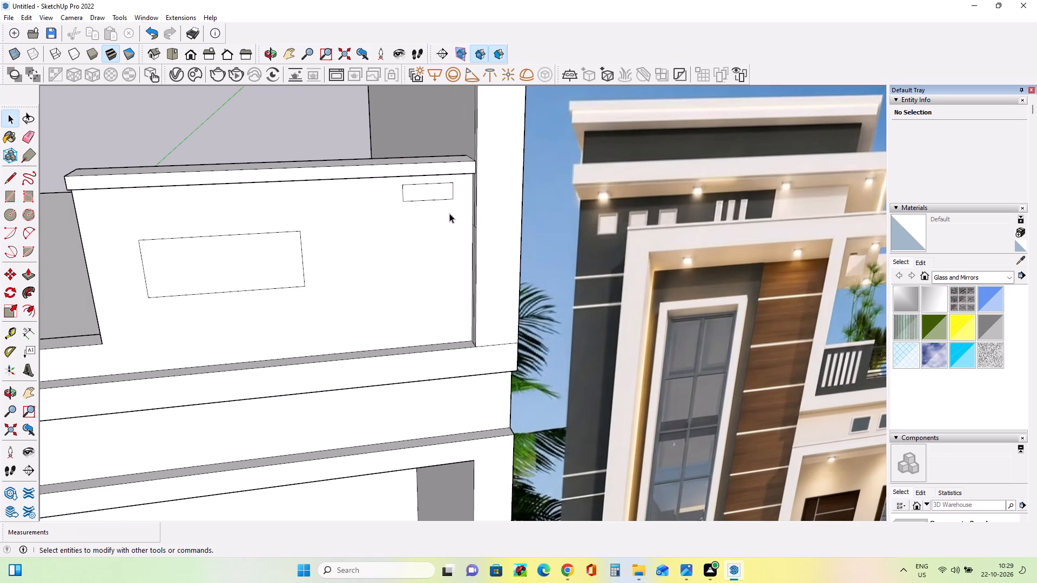
ctrl+click(425, 183)
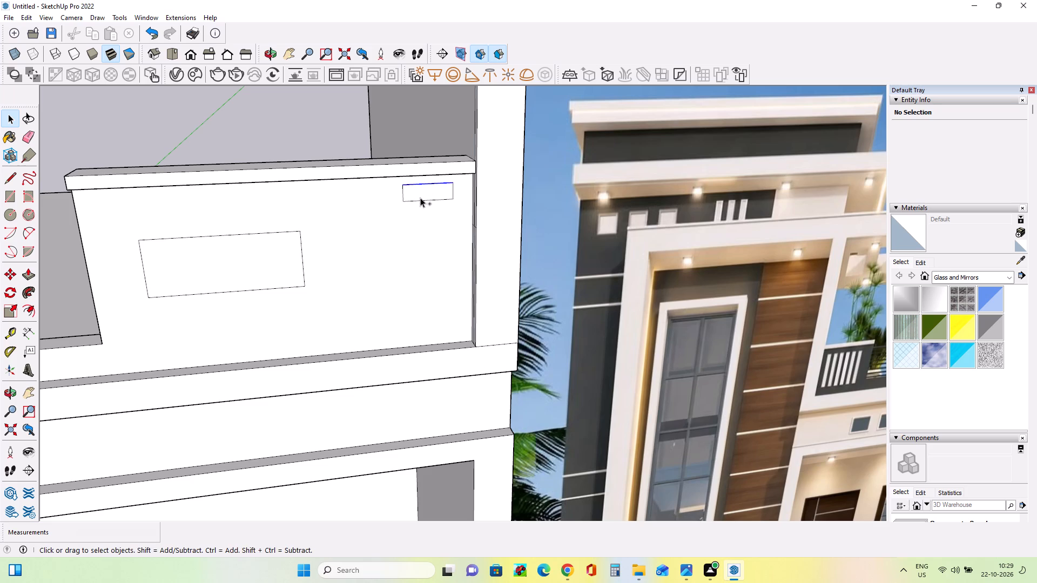
ctrl+click(420, 201)
ctrl+click(403, 198)
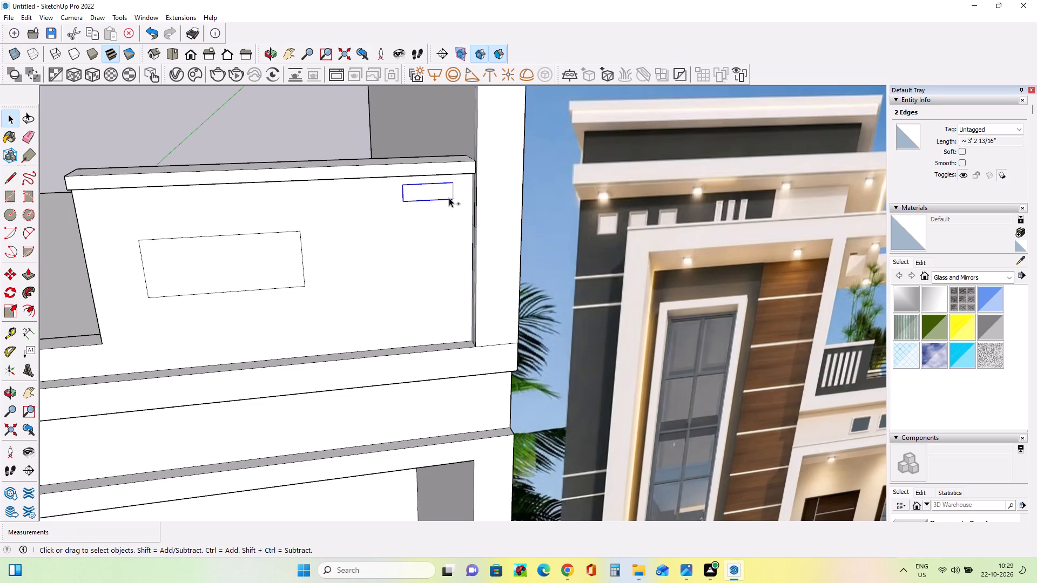
ctrl+click(452, 194)
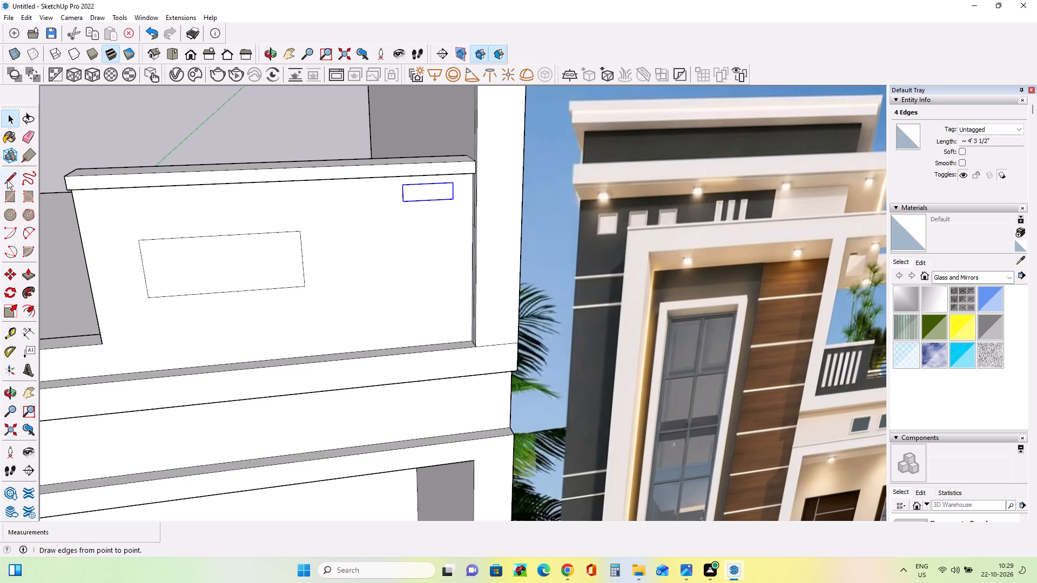
click(10, 275)
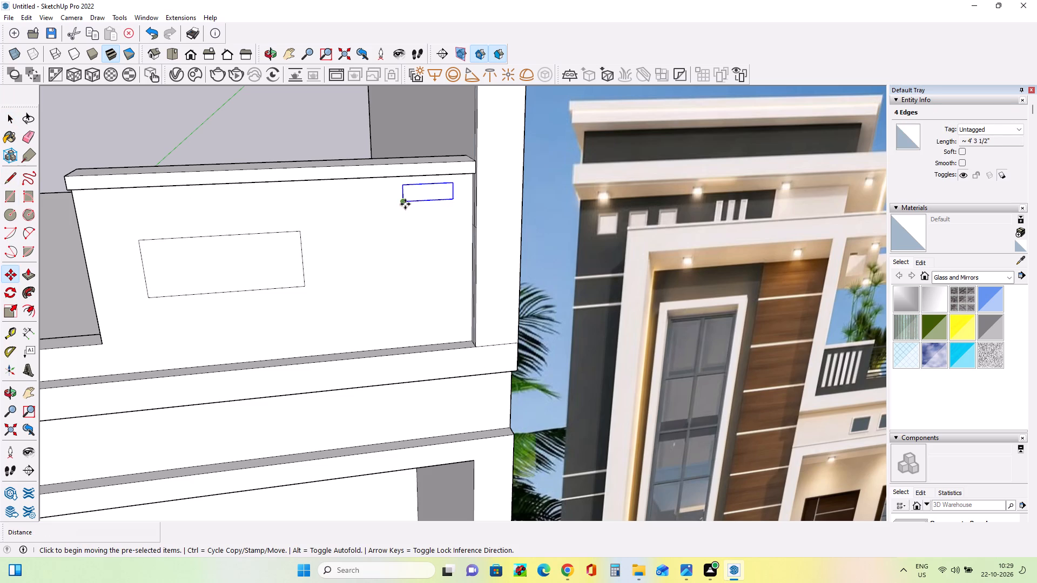
click(405, 204)
click(402, 226)
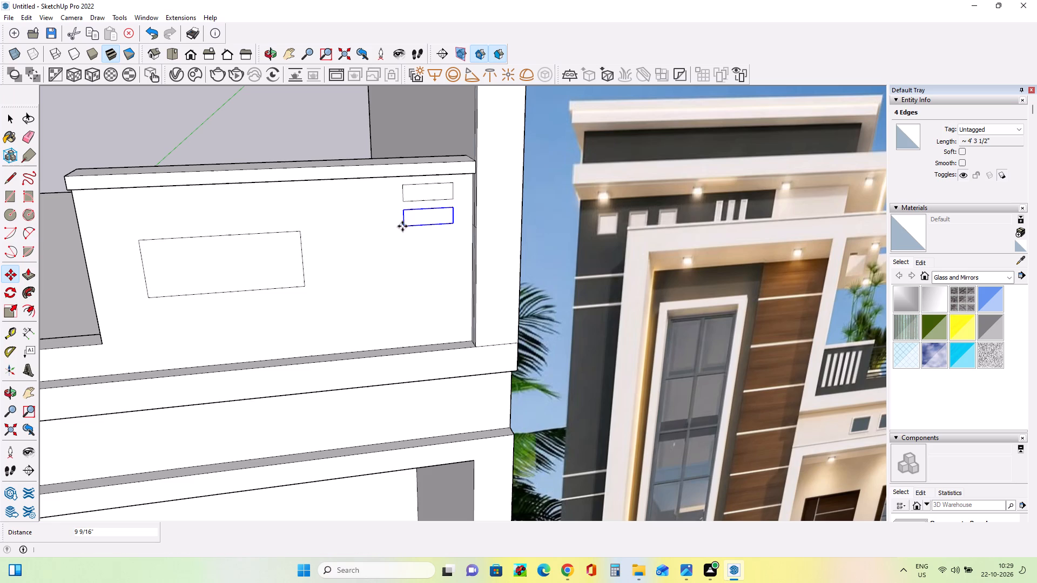
click(402, 226)
click(400, 252)
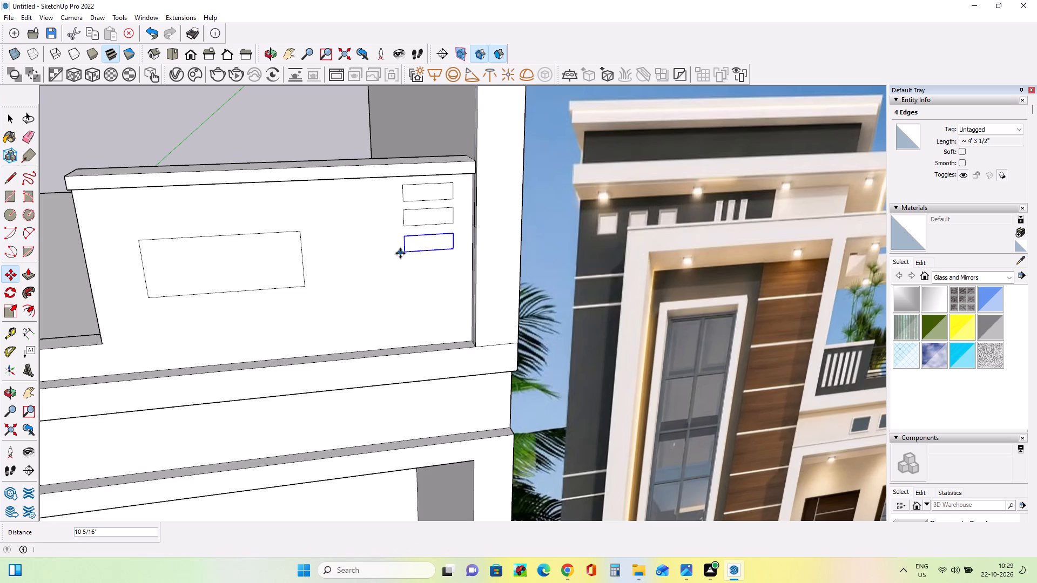
click(400, 253)
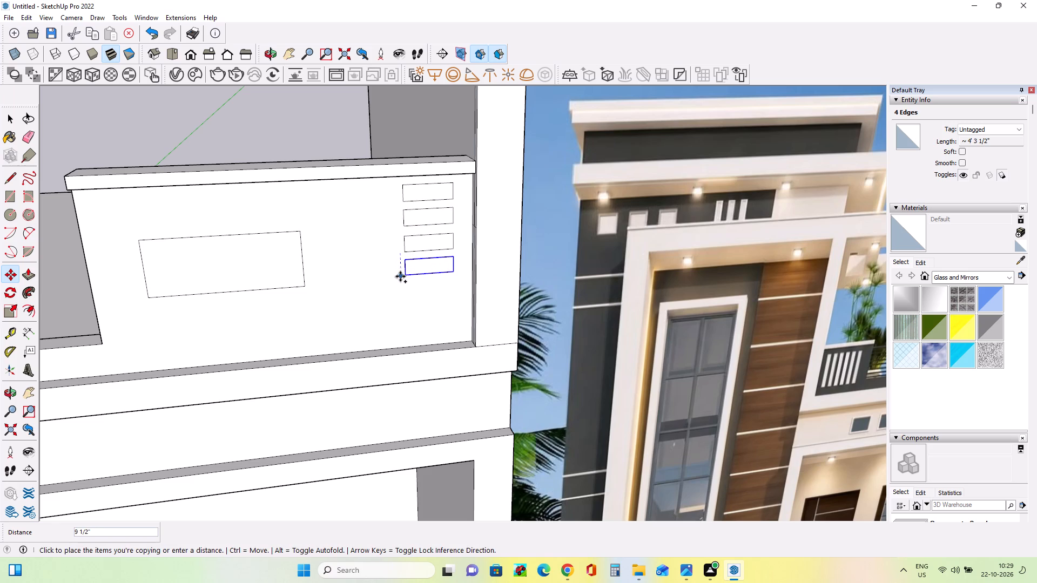
click(400, 276)
click(408, 275)
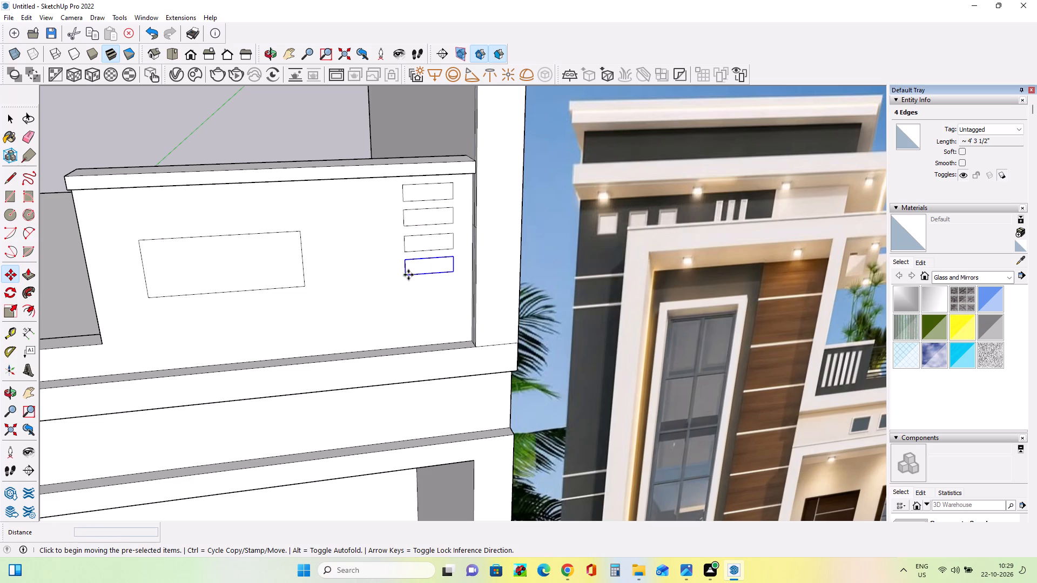
click(402, 299)
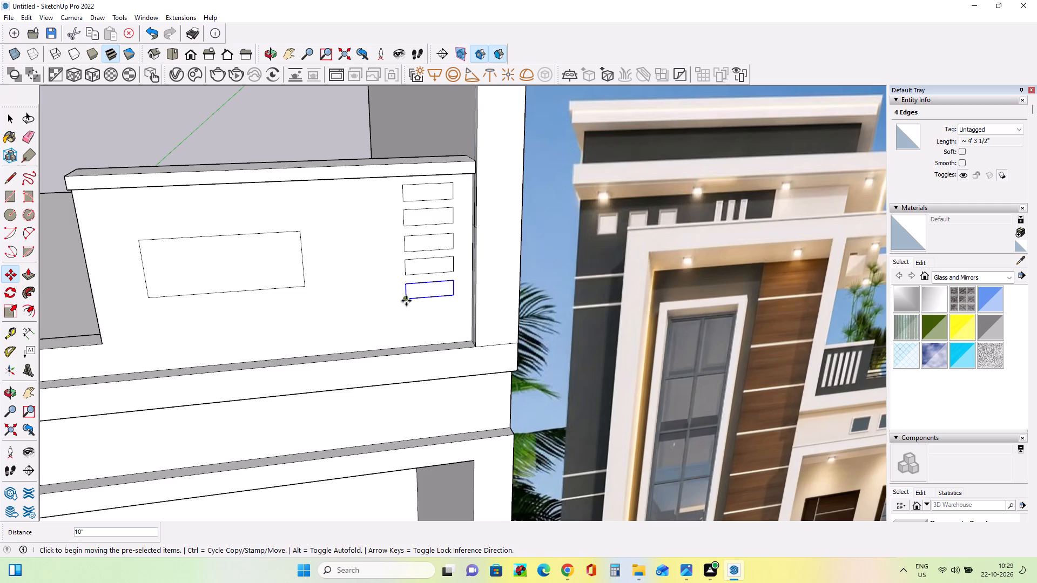
click(406, 301)
click(406, 323)
Compare the upper balcony's inset and column of short bars with the same parapet in the reference image.
scroll(421, 256, down, 3)
middle_drag(469, 326, 456, 294)
scroll(327, 276, down, 8)
scroll(770, 341, up, 2)
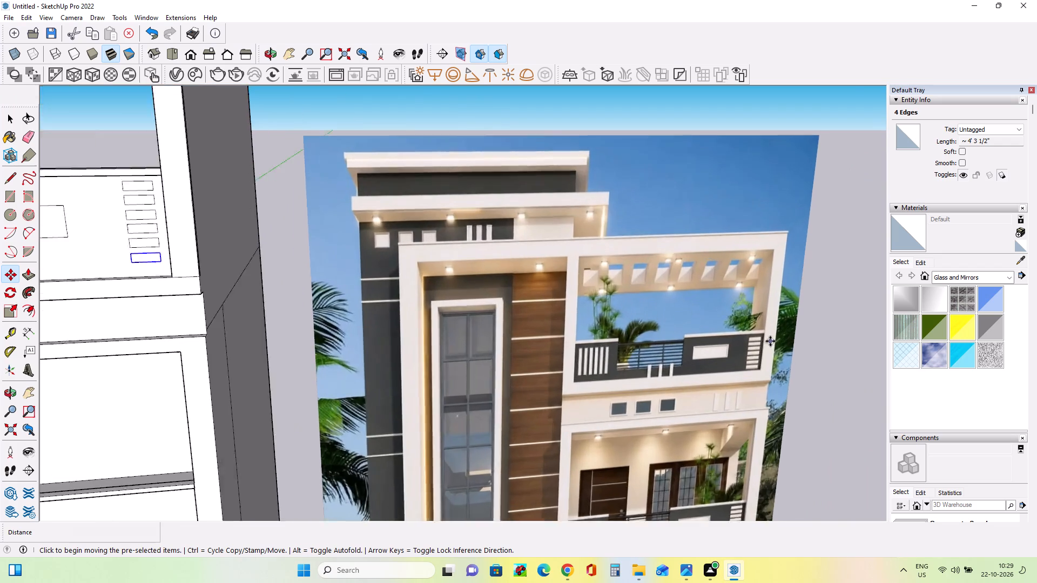
scroll(770, 341, up, 16)
scroll(698, 364, down, 5)
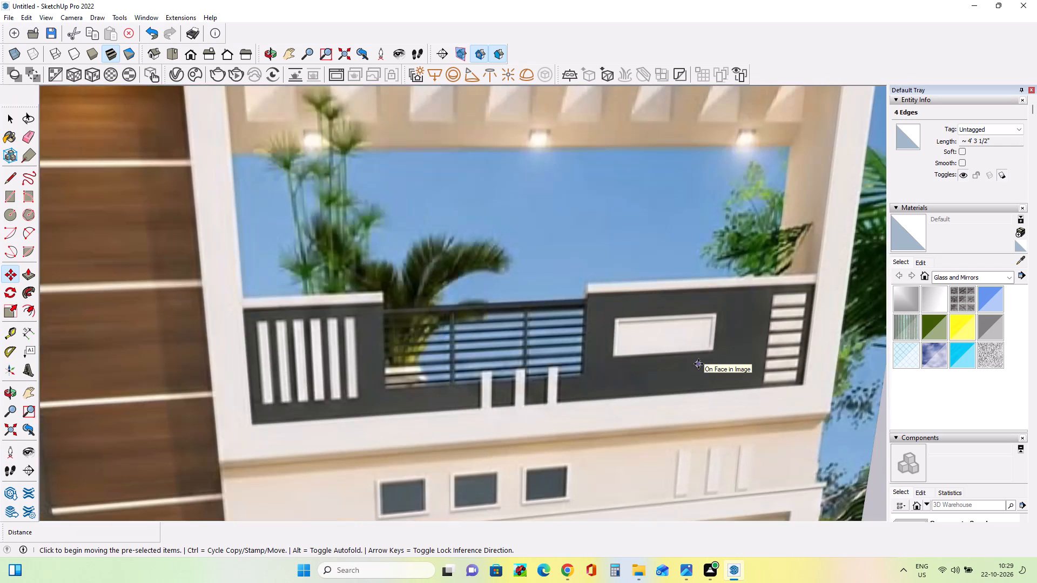
scroll(698, 364, down, 15)
middle_drag(636, 372, 669, 364)
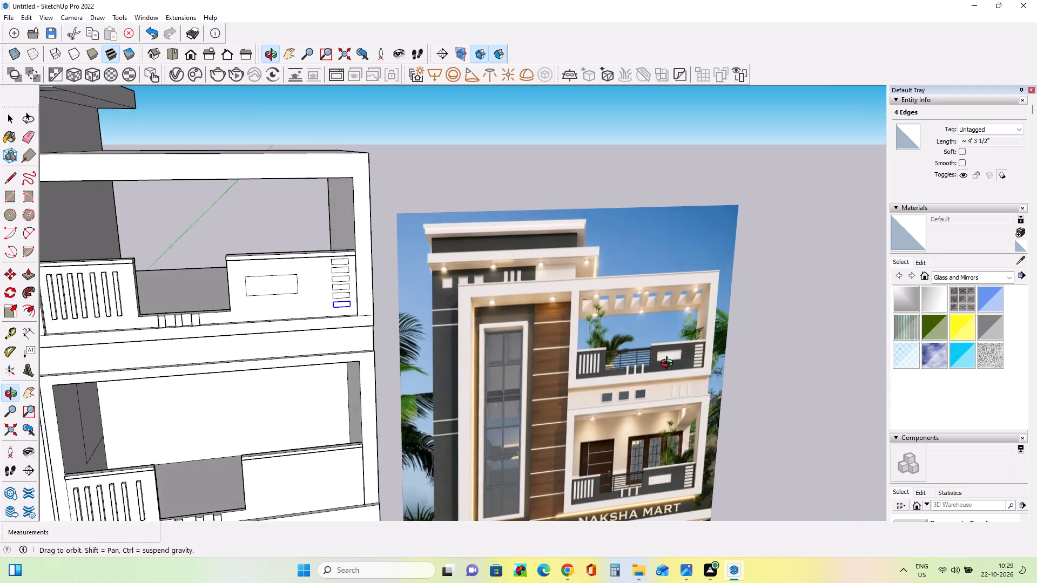
middle_drag(669, 364, 674, 367)
scroll(303, 277, up, 3)
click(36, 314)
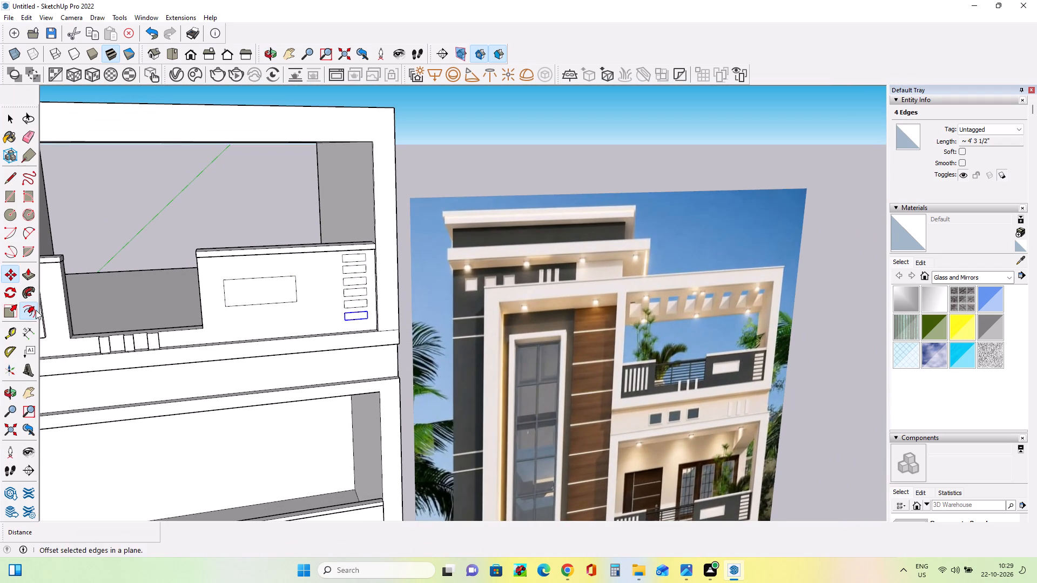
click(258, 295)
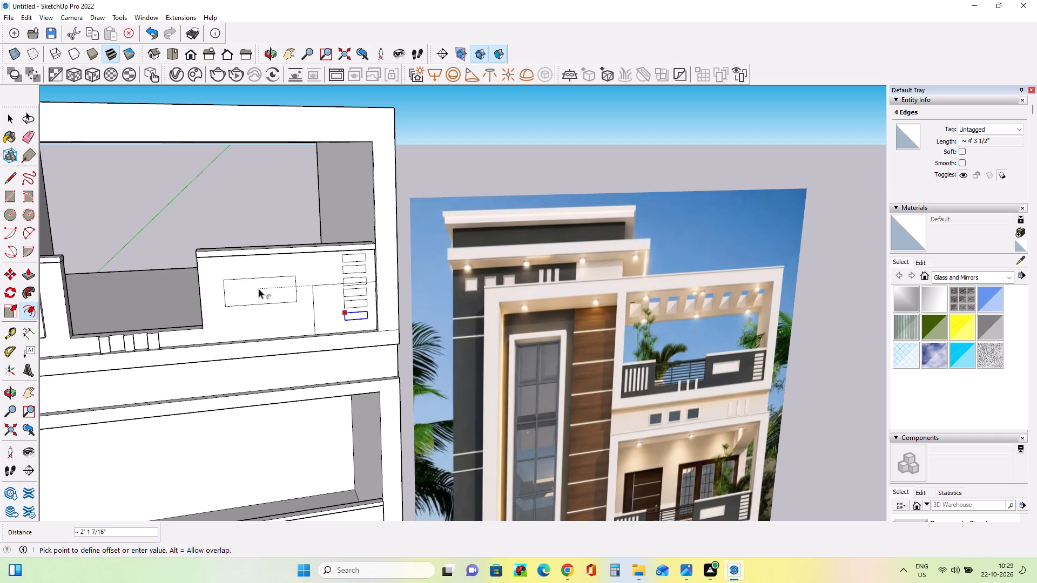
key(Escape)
Clear the selection and offset the large rectangle on the upper balcony panel slightly inward, leaving a narrow border.
click(12, 116)
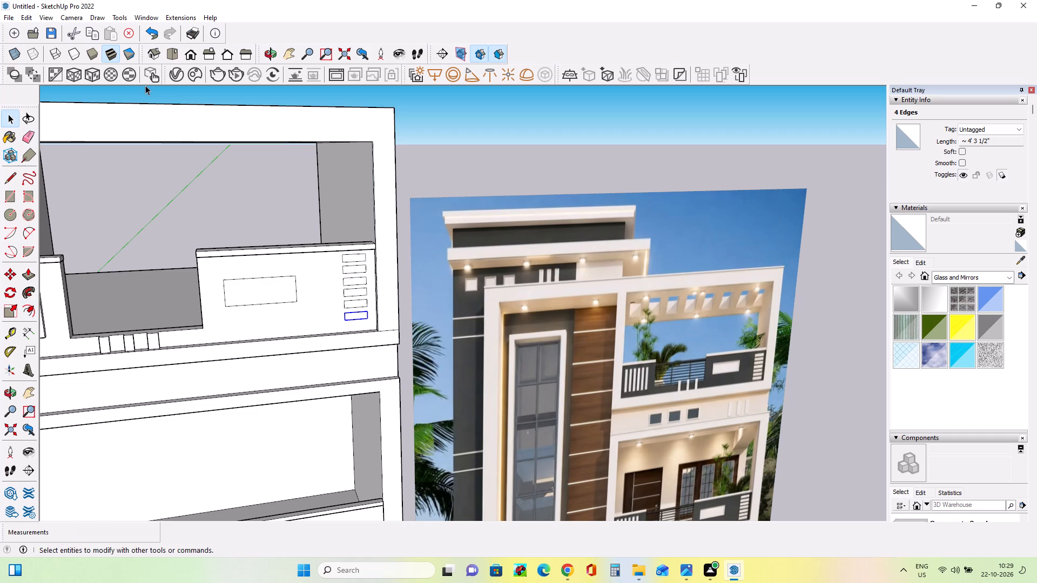
double_click(149, 94)
click(32, 307)
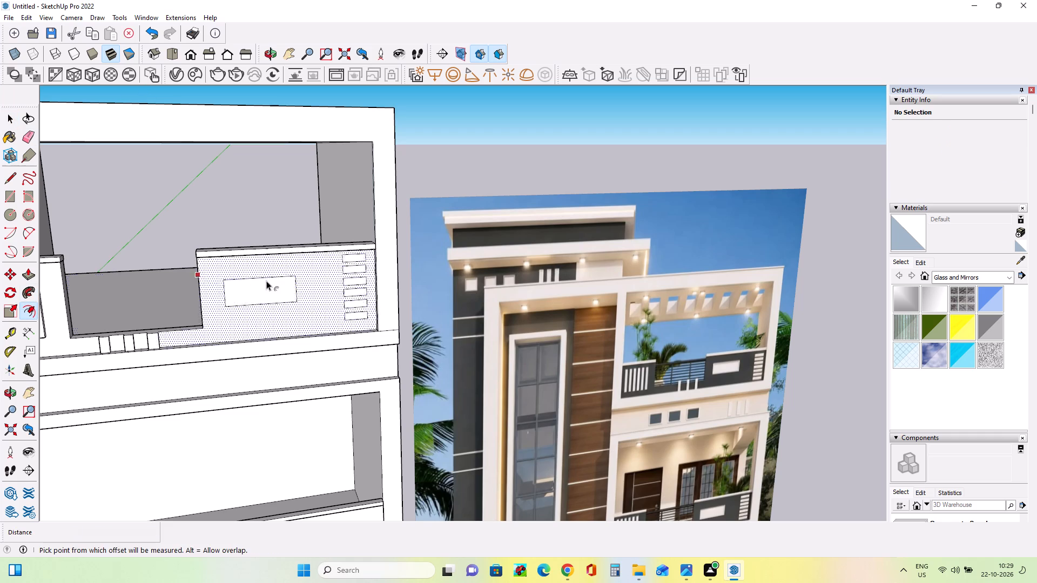
click(261, 288)
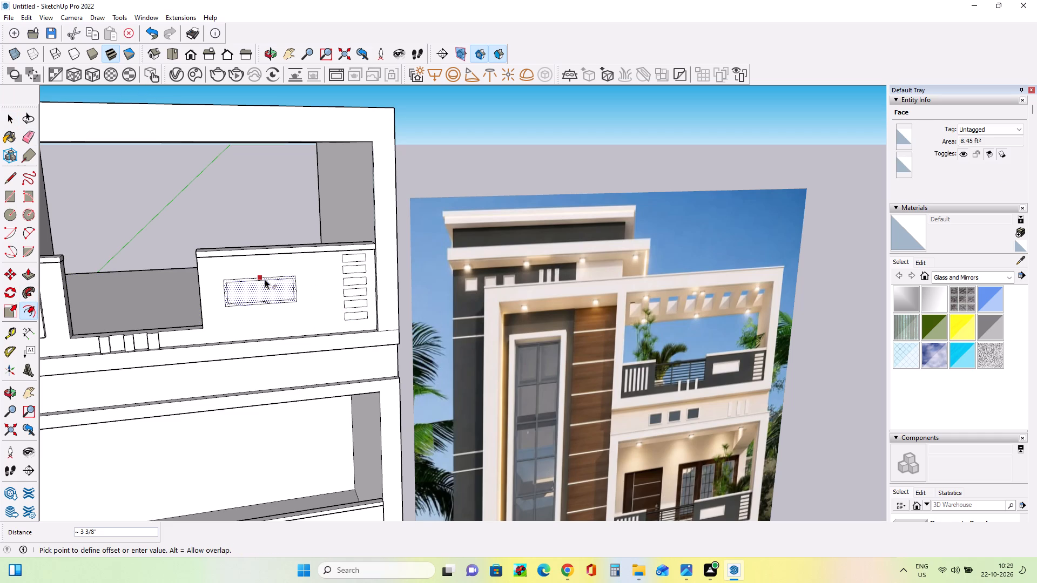
click(265, 279)
Push the large rectangle's inner face about 1 3/4" into the upper balcony's parapet panel.
middle_drag(306, 326, 311, 345)
scroll(270, 297, up, 7)
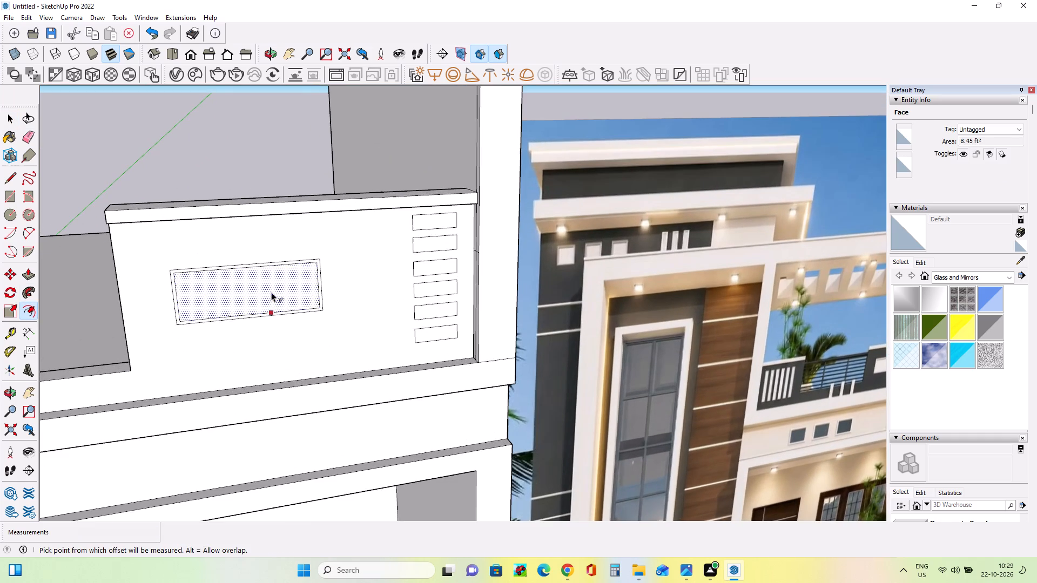
click(34, 273)
click(234, 285)
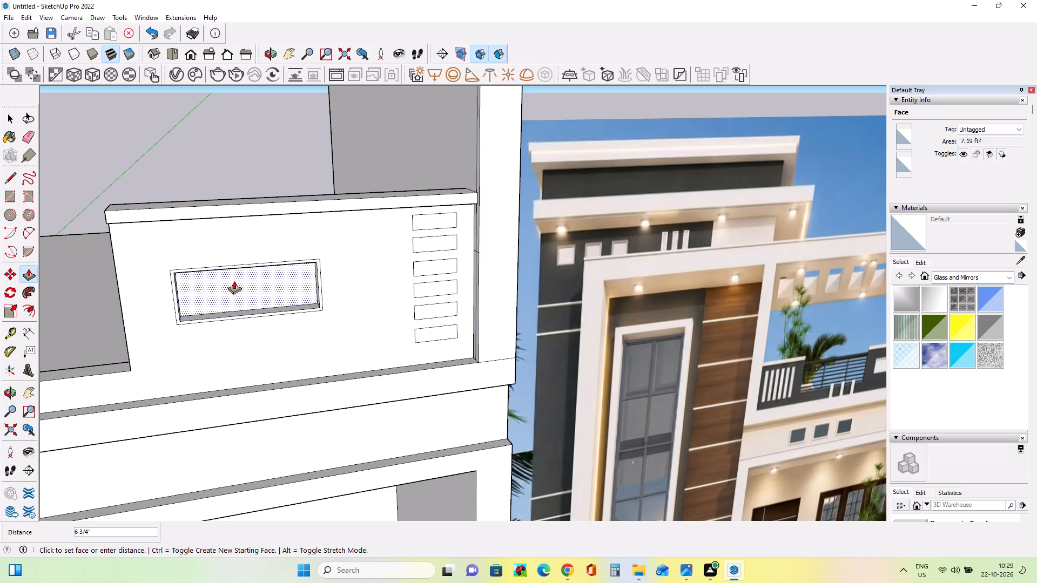
click(233, 284)
Examine the upper and lower balcony parapets beside the reference image.
scroll(166, 300, down, 4)
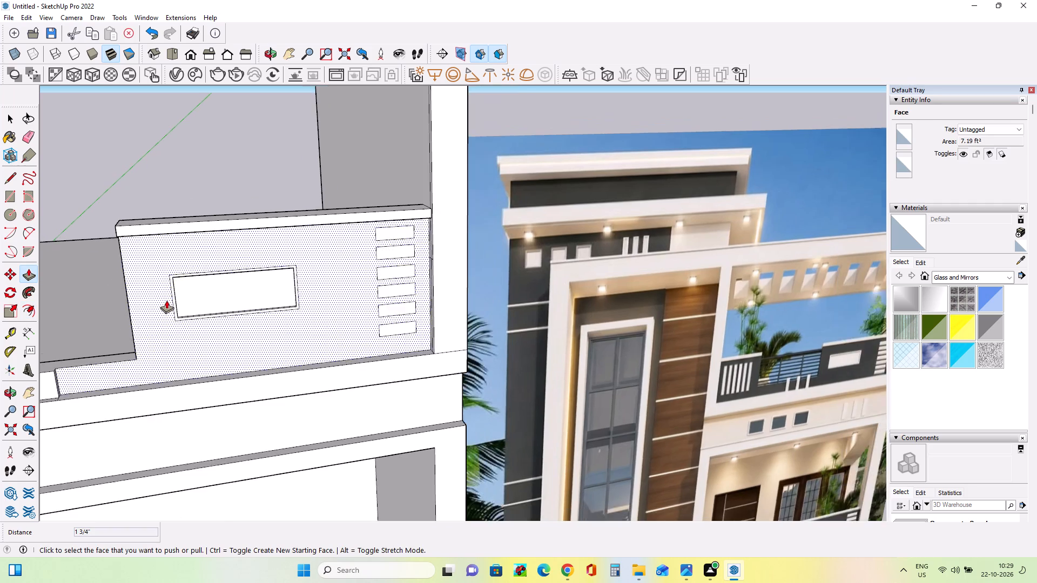
scroll(166, 300, down, 4)
middle_drag(333, 329, 322, 316)
scroll(388, 284, down, 5)
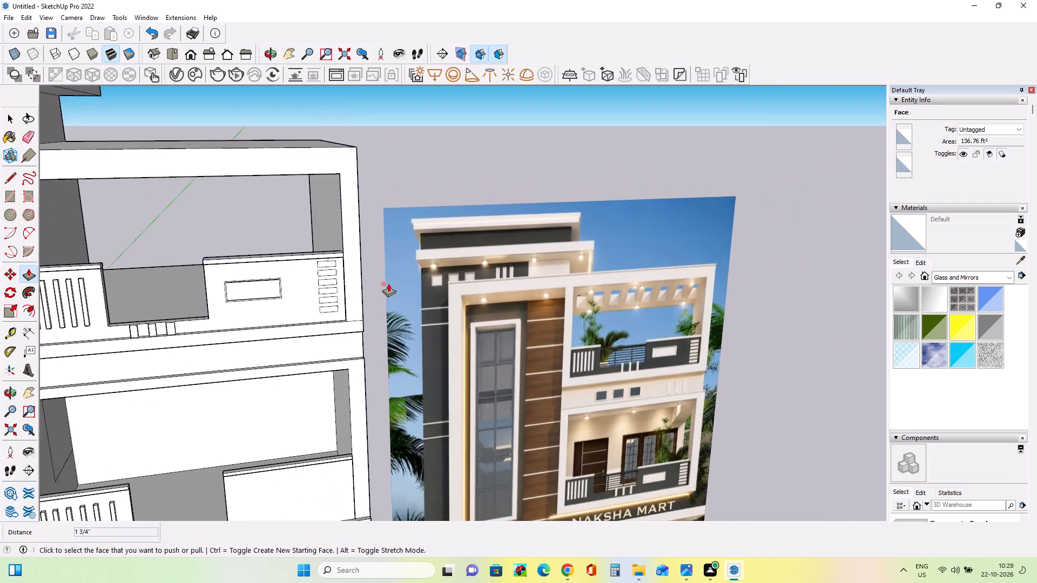
scroll(388, 283, down, 2)
middle_drag(413, 307, 427, 323)
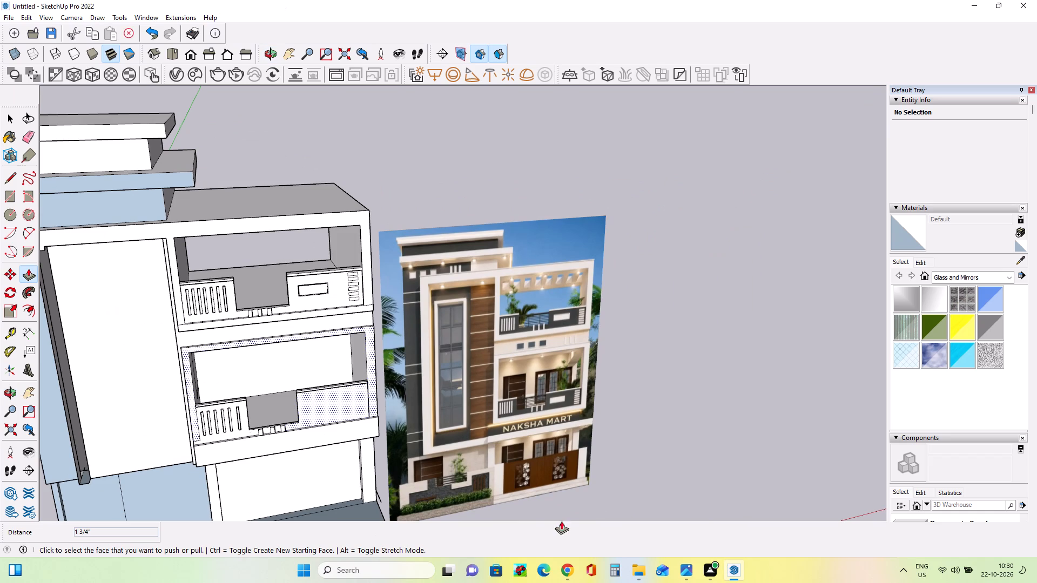
middle_drag(483, 365, 447, 330)
scroll(350, 408, up, 3)
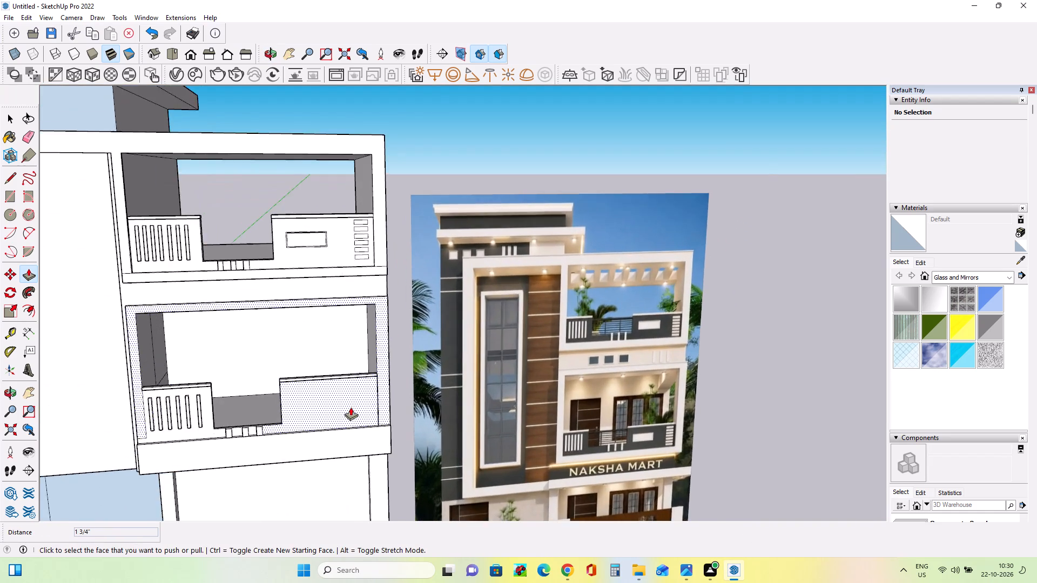
scroll(351, 407, up, 2)
middle_drag(358, 414, 366, 428)
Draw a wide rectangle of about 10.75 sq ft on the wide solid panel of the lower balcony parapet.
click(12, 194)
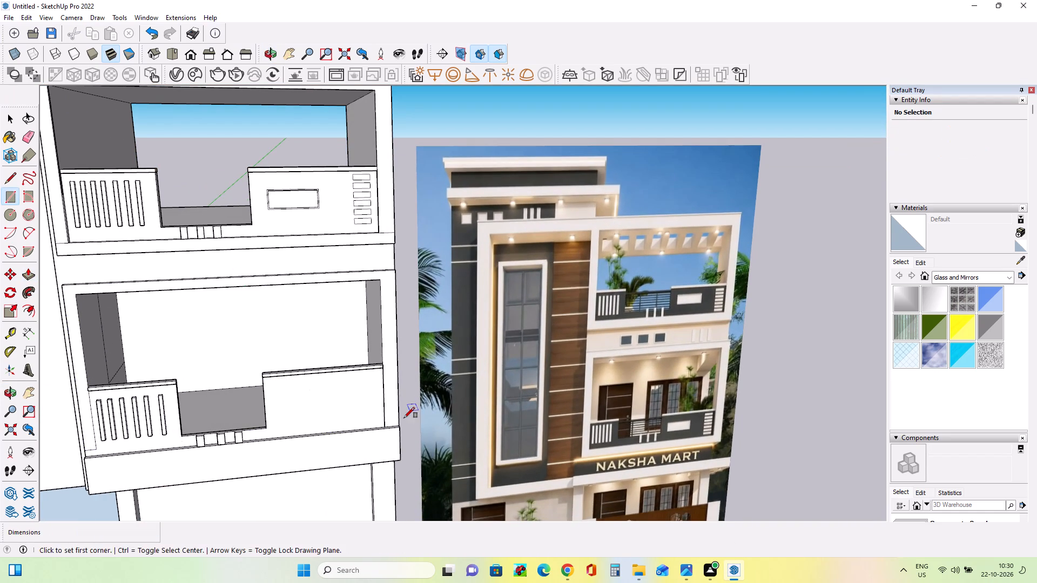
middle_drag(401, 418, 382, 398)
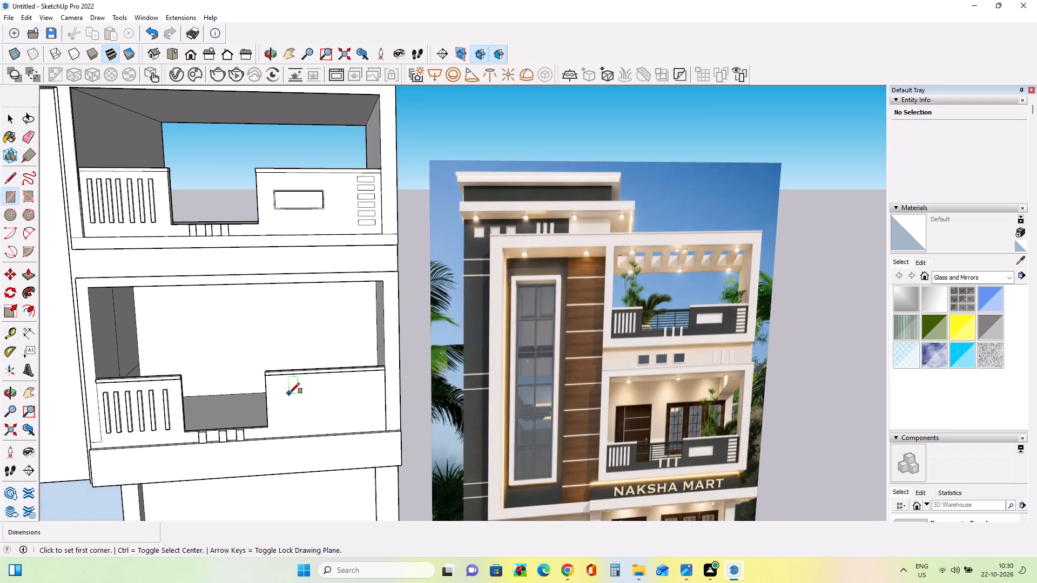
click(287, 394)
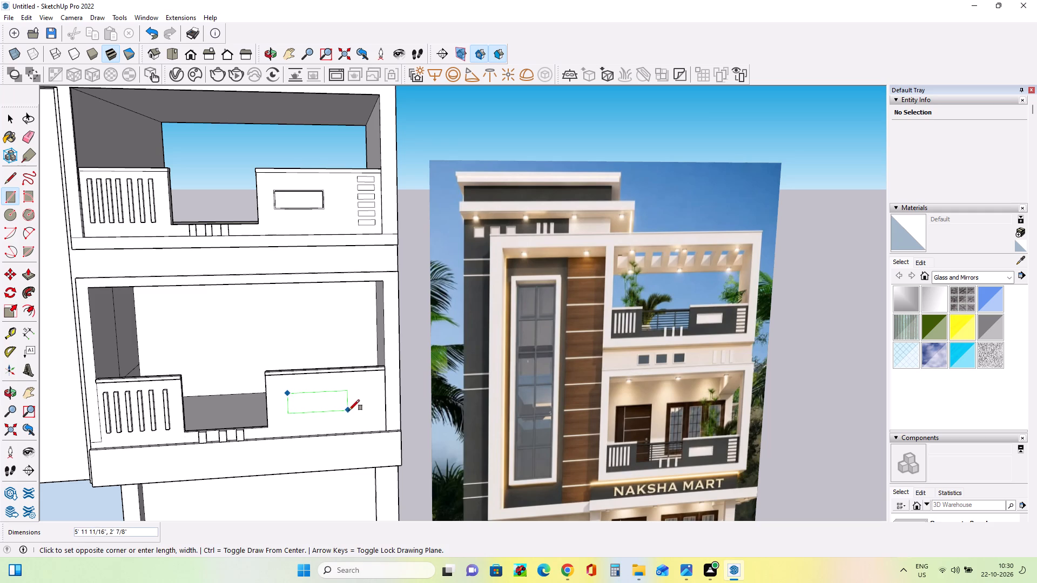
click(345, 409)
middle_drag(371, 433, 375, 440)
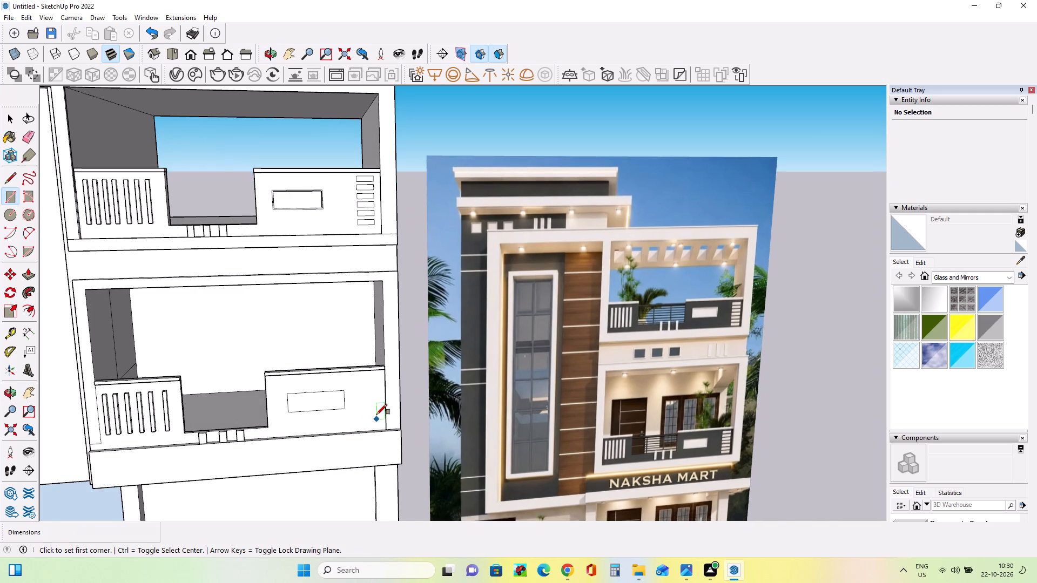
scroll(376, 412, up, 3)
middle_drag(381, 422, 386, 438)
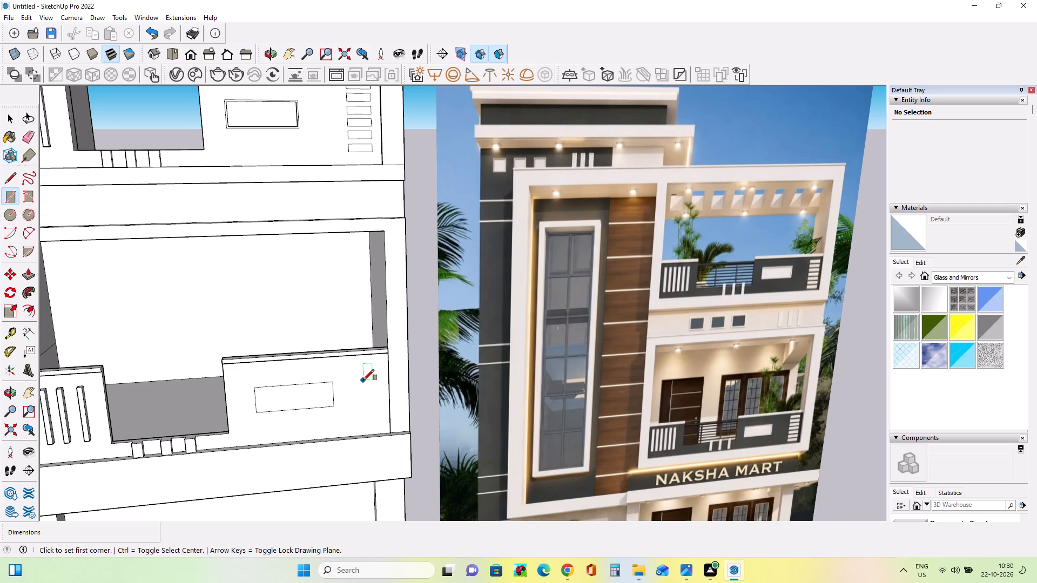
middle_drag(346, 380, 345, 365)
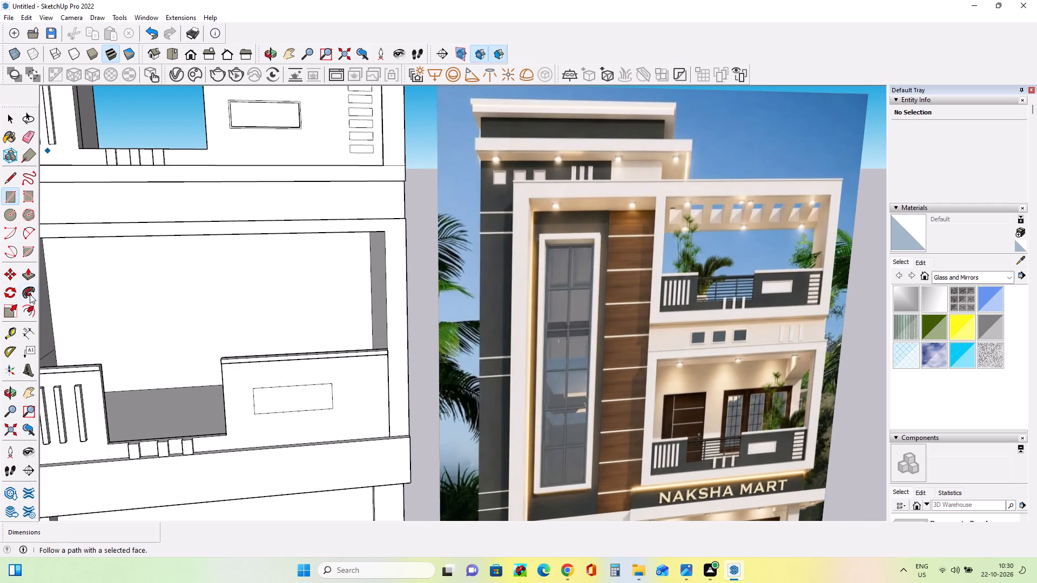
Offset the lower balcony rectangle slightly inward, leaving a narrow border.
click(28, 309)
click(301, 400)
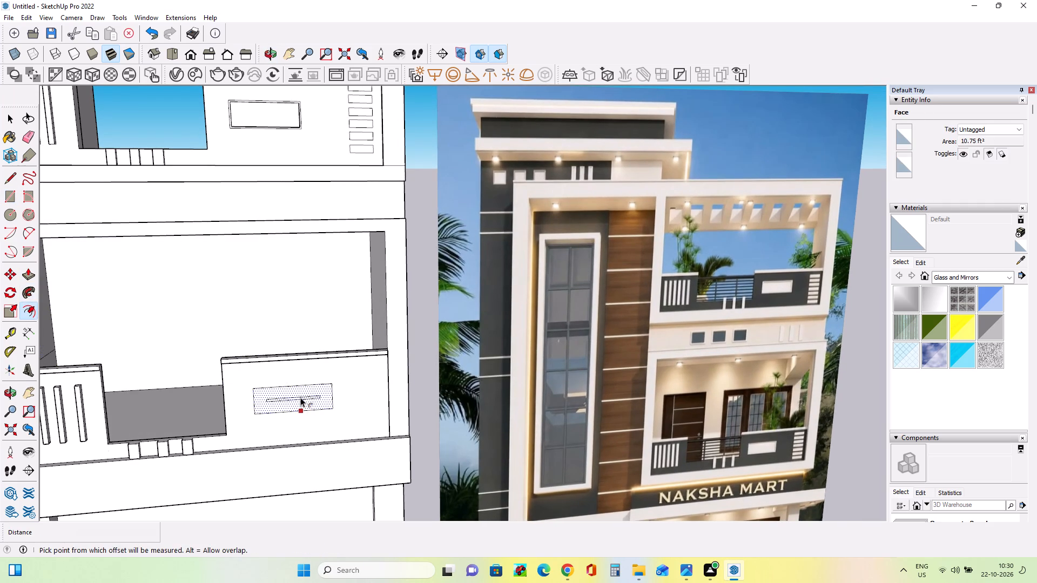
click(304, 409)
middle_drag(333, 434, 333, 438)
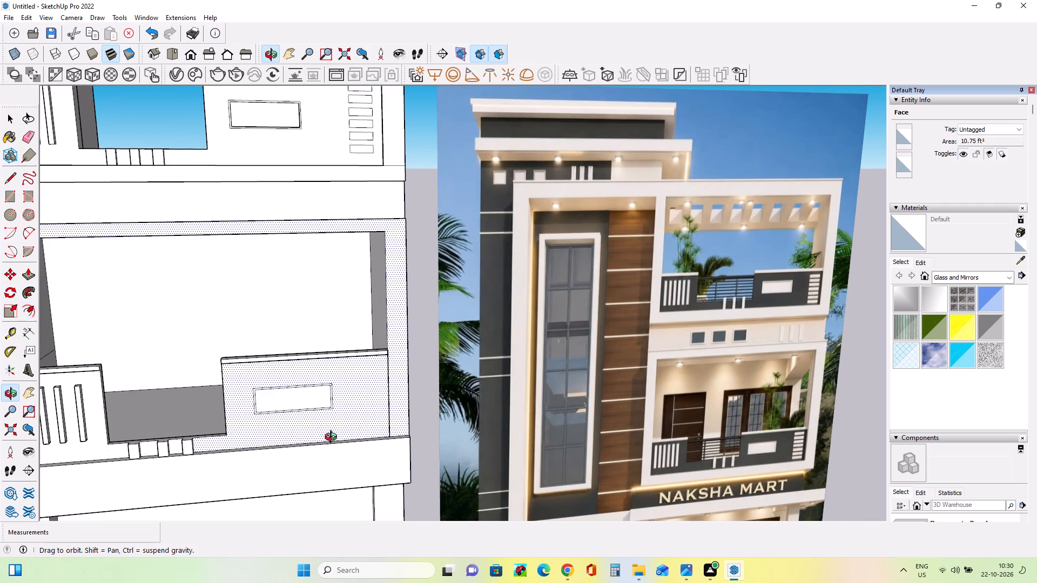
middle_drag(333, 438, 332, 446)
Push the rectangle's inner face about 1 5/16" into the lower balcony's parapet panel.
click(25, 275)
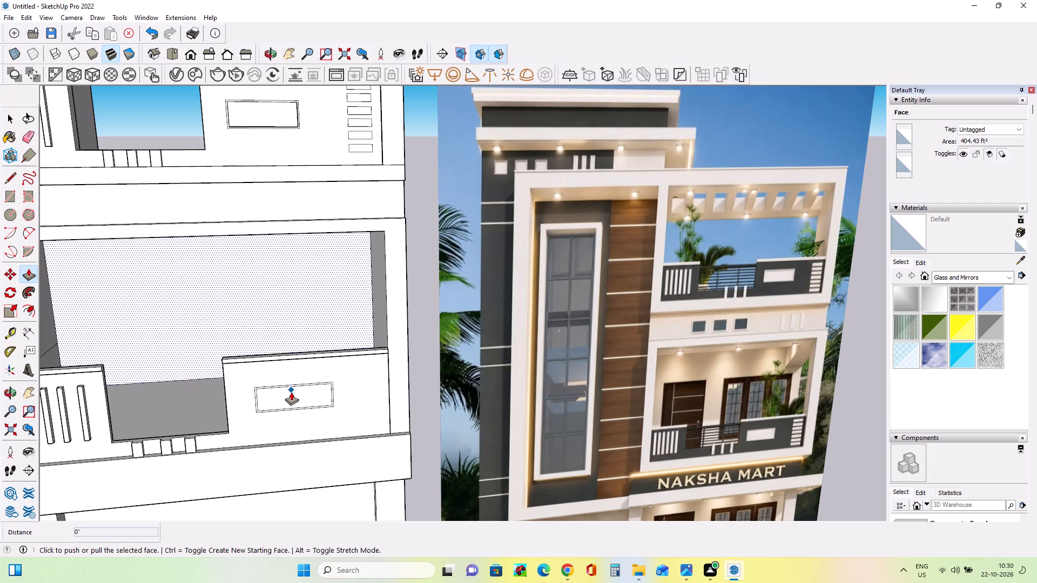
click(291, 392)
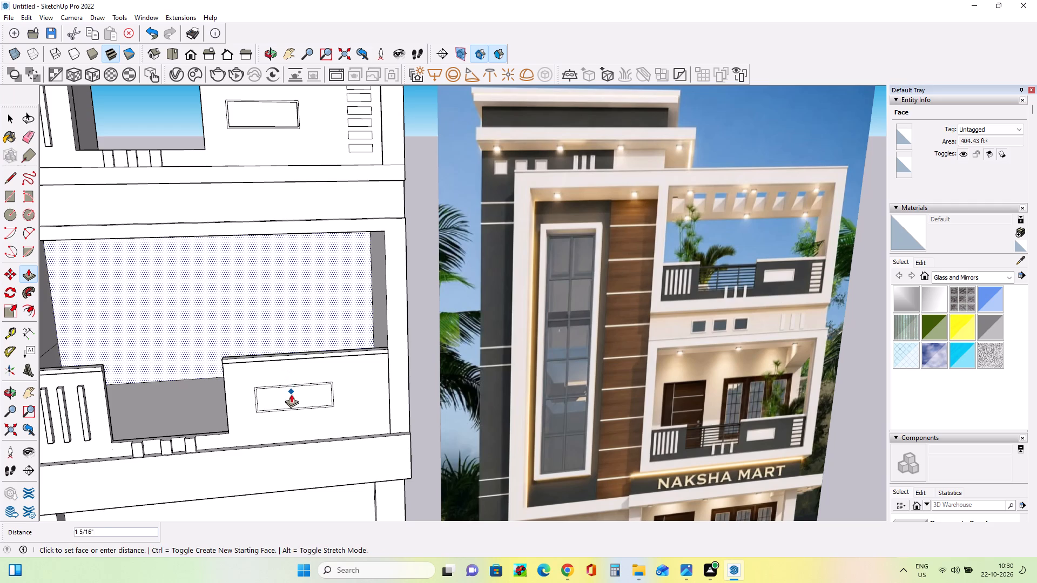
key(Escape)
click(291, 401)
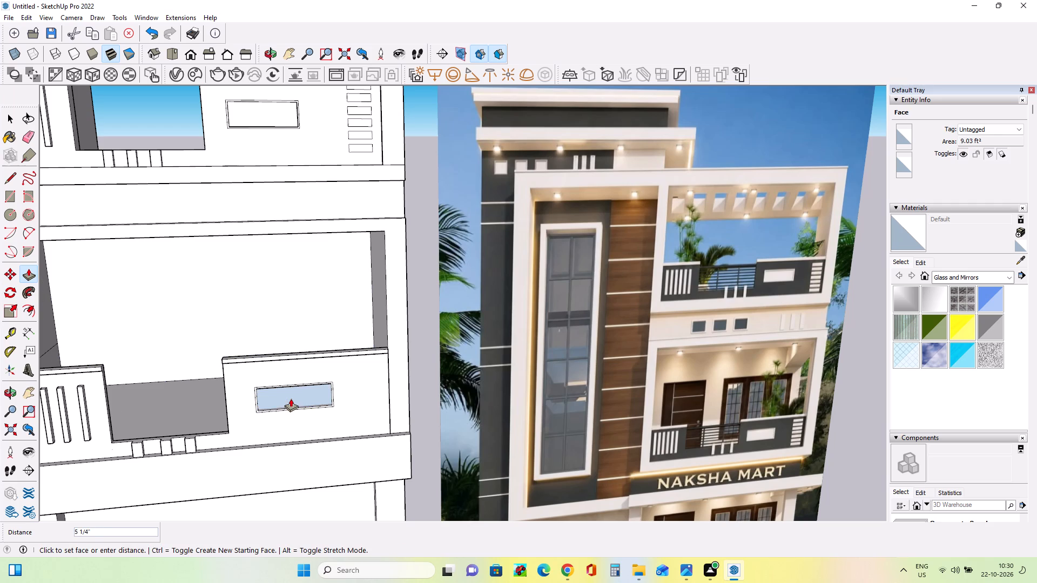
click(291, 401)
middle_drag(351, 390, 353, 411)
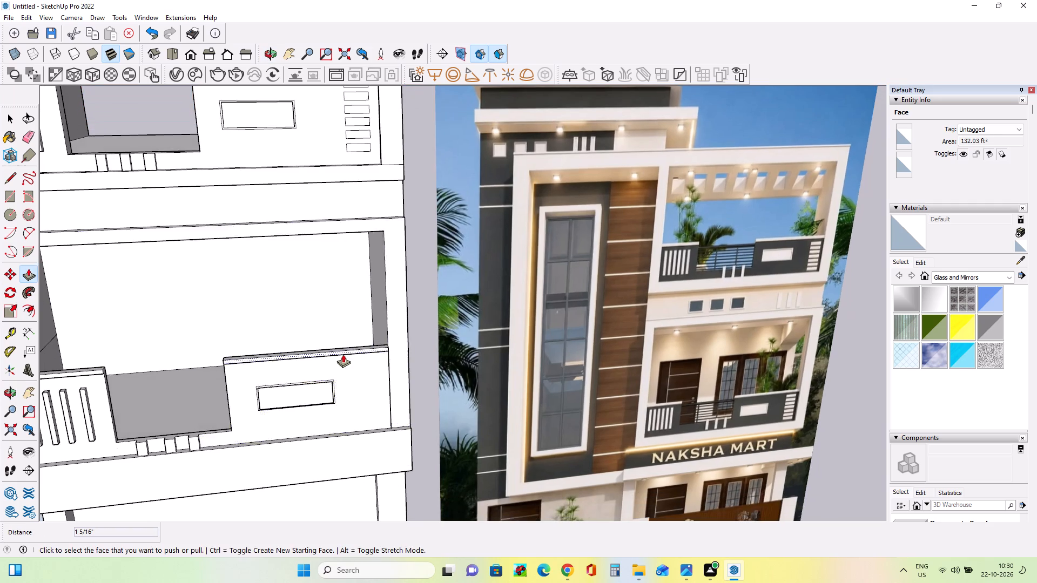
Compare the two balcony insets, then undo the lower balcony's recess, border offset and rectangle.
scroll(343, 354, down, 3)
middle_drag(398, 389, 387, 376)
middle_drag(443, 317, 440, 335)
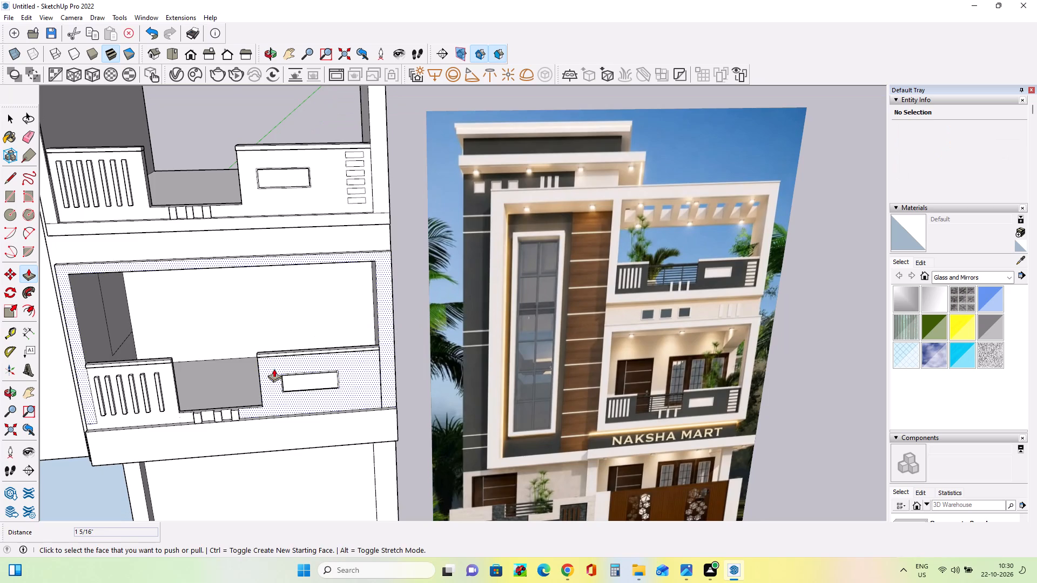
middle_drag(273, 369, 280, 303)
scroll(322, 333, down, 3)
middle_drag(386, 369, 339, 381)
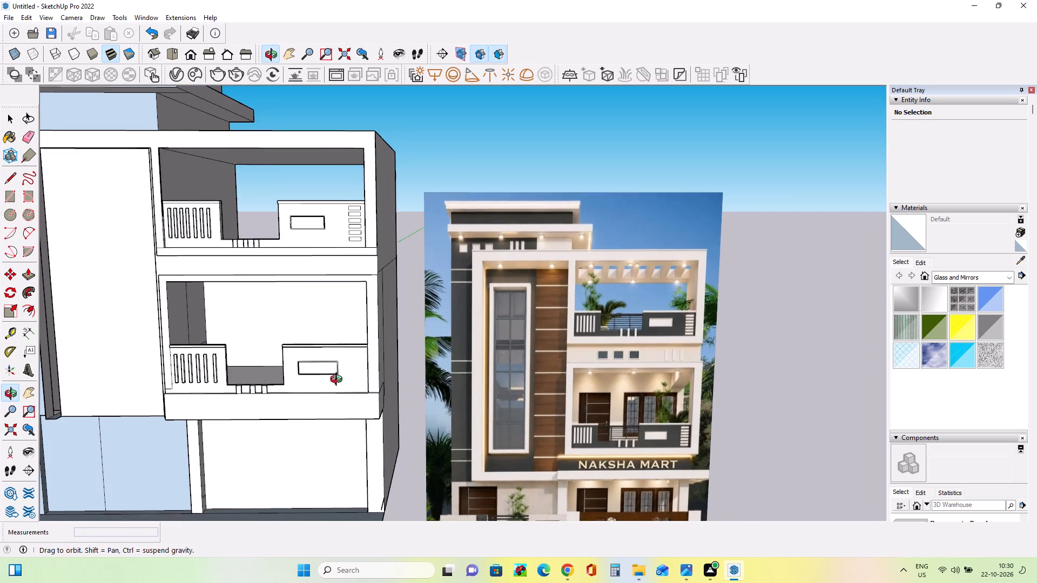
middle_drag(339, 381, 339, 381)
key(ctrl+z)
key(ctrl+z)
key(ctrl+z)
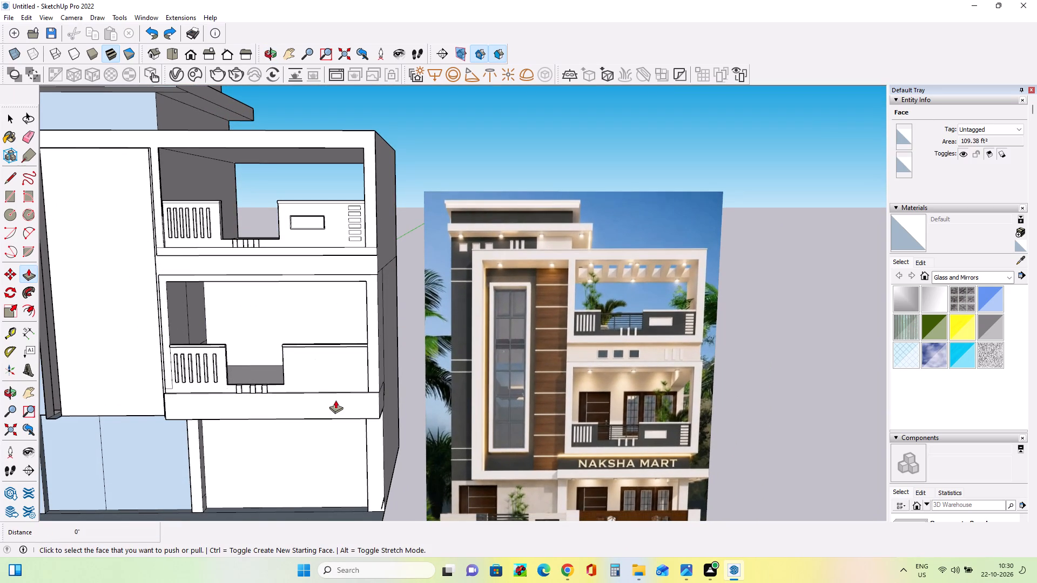
Draw a larger rectangle of about 13 sq ft on the lower balcony's wide parapet panel, matching the upper balcony inset.
middle_drag(300, 373, 367, 387)
click(8, 196)
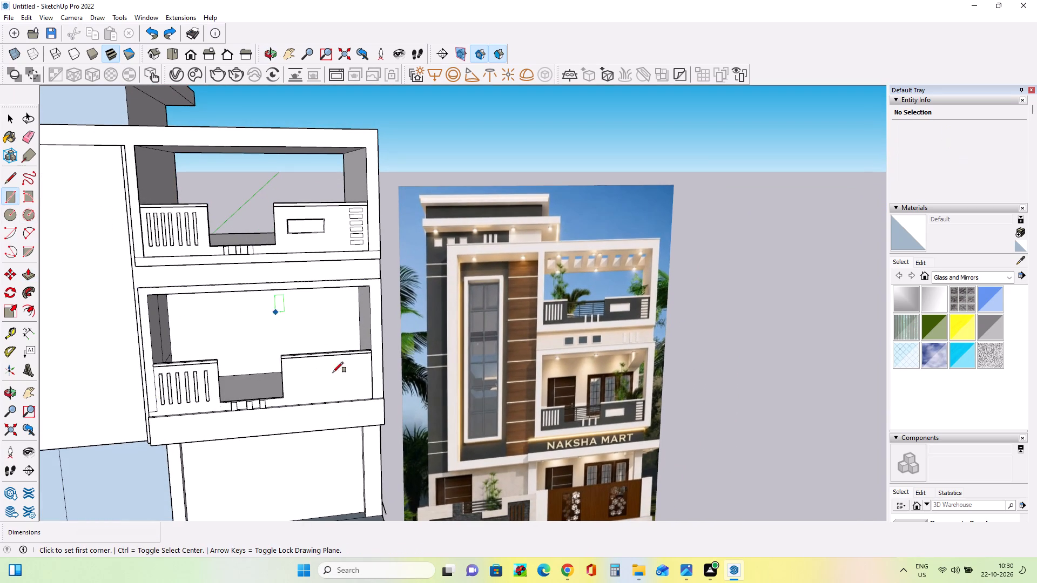
click(297, 370)
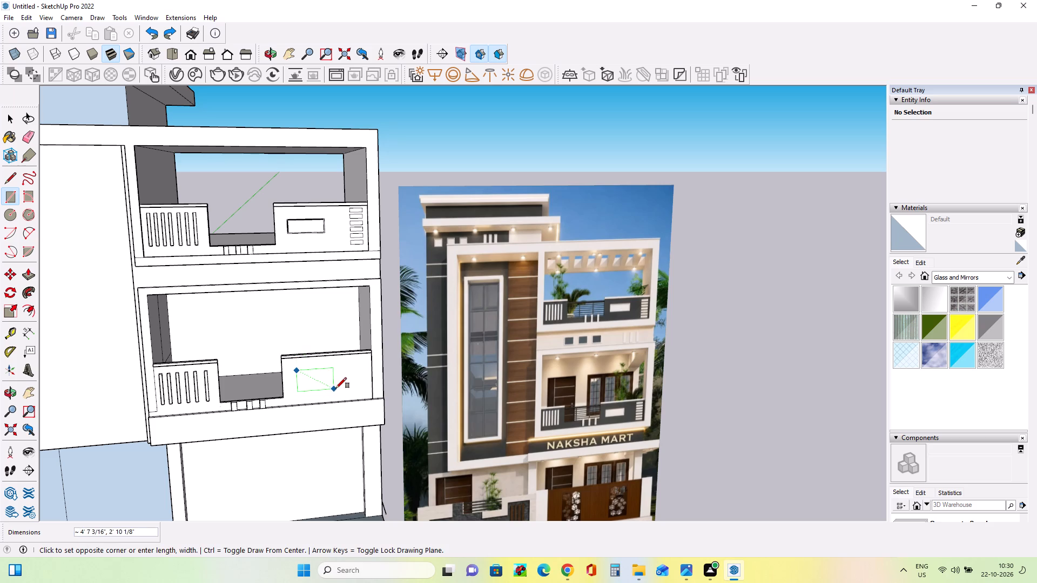
click(340, 384)
middle_drag(344, 399, 346, 415)
scroll(329, 380, up, 3)
middle_drag(337, 401, 339, 408)
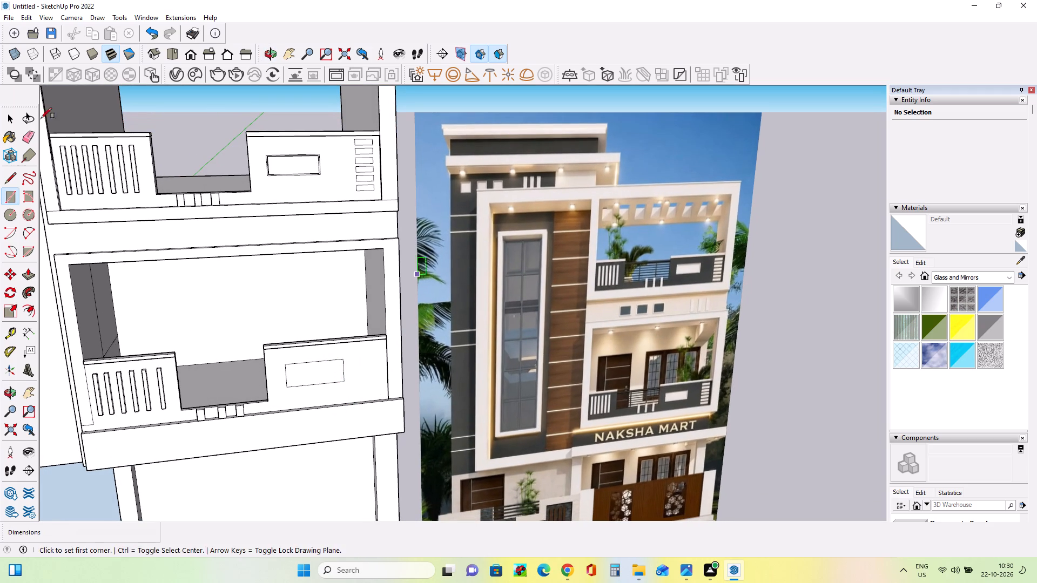
Offset the new lower balcony rectangle inward by about 1 7/8" to leave a narrow border.
click(25, 310)
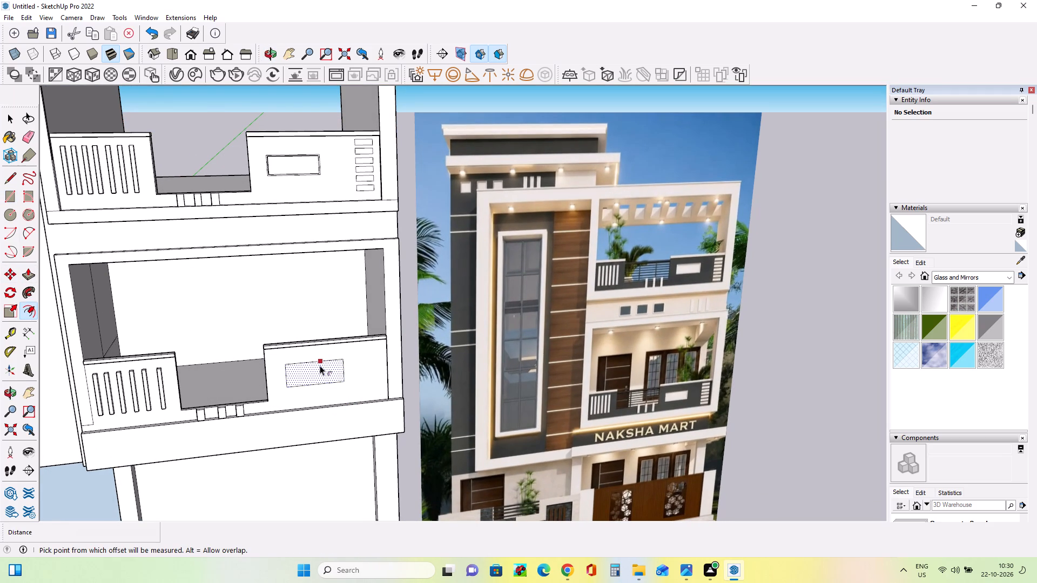
click(320, 365)
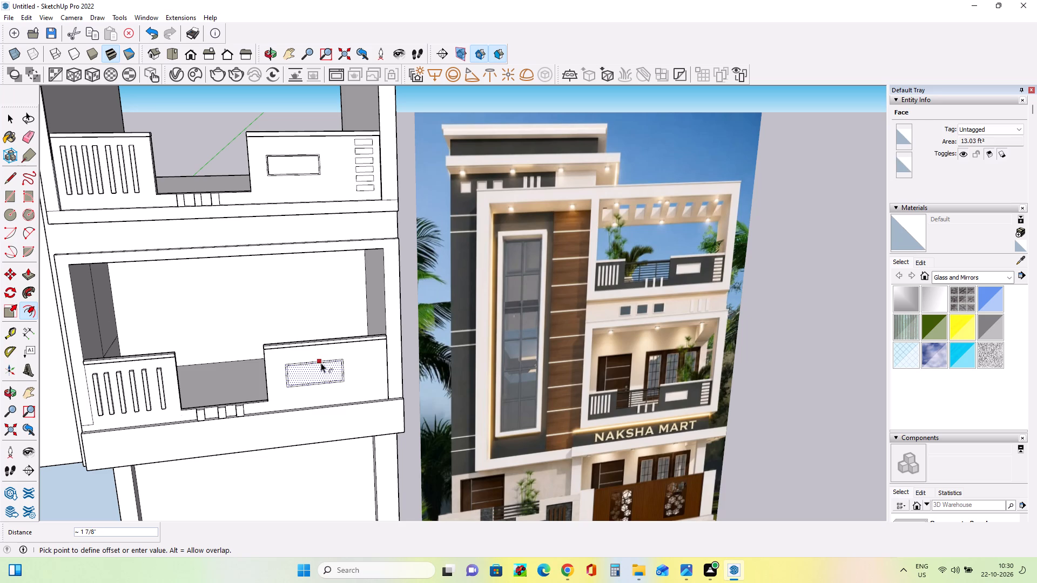
click(321, 363)
middle_drag(344, 394, 345, 399)
Push the rectangle's inner face about 3/8" into the lower balcony's parapet panel.
click(32, 274)
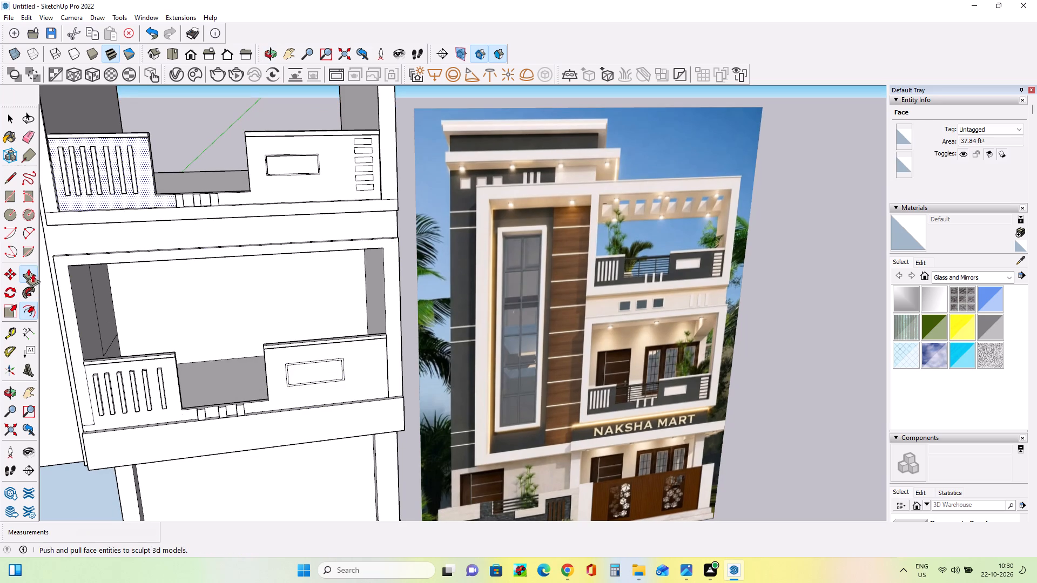
click(334, 371)
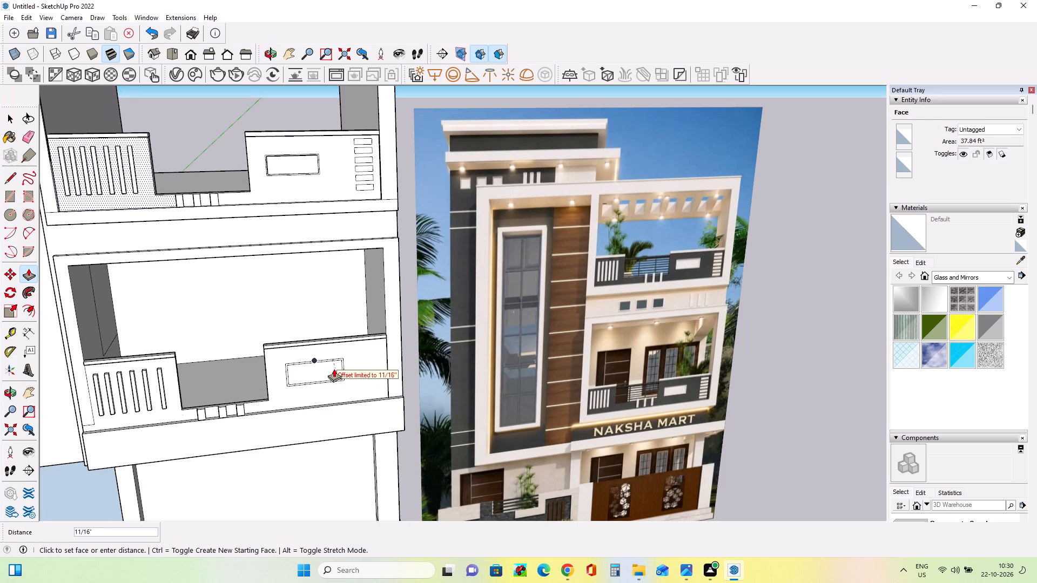
key(Escape)
click(322, 368)
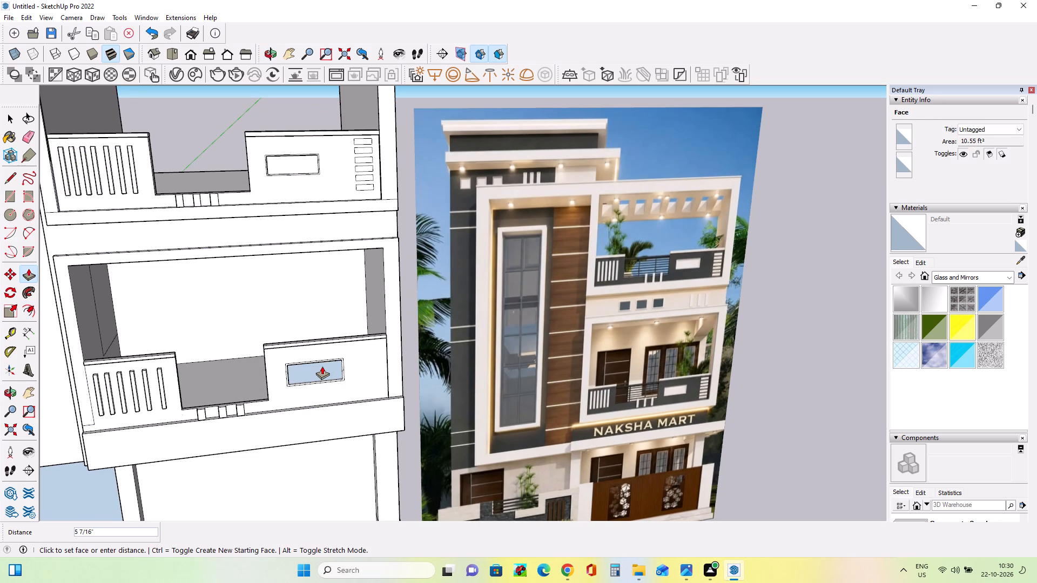
click(322, 368)
Draw a small rectangle about 1' 7" by 1' near the upper outer corner of the lower balcony's wide parapet panel.
middle_drag(288, 378, 289, 394)
scroll(261, 370, down, 7)
middle_drag(341, 385, 338, 349)
scroll(299, 364, up, 6)
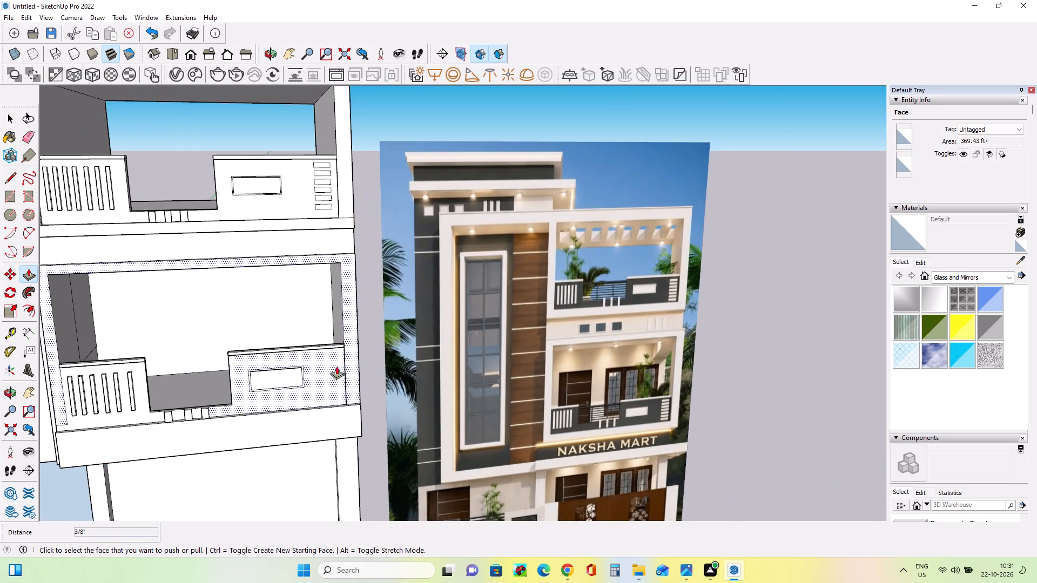
middle_drag(345, 368, 346, 383)
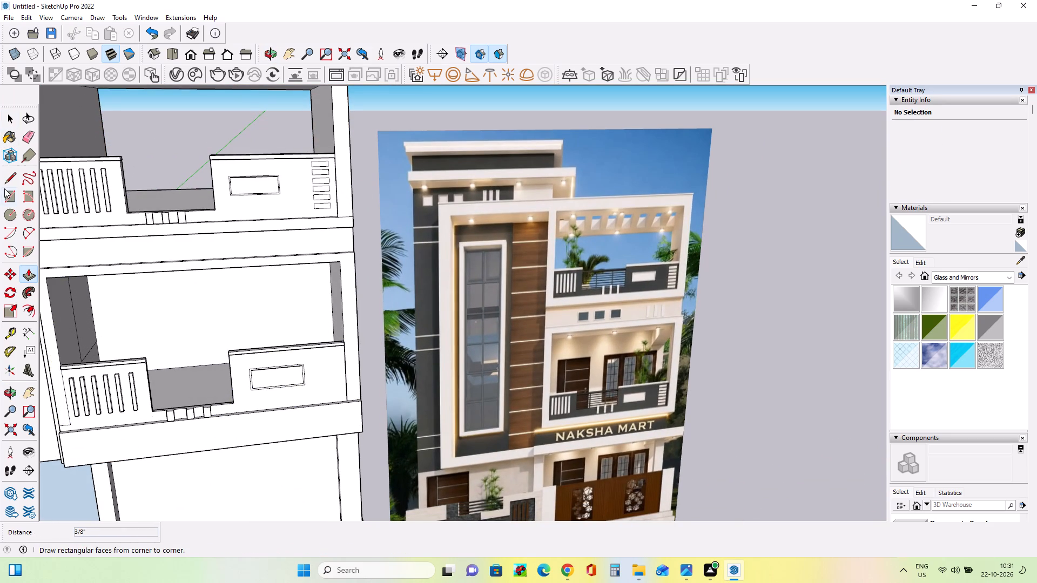
click(8, 196)
scroll(332, 347, up, 3)
middle_drag(335, 375, 333, 361)
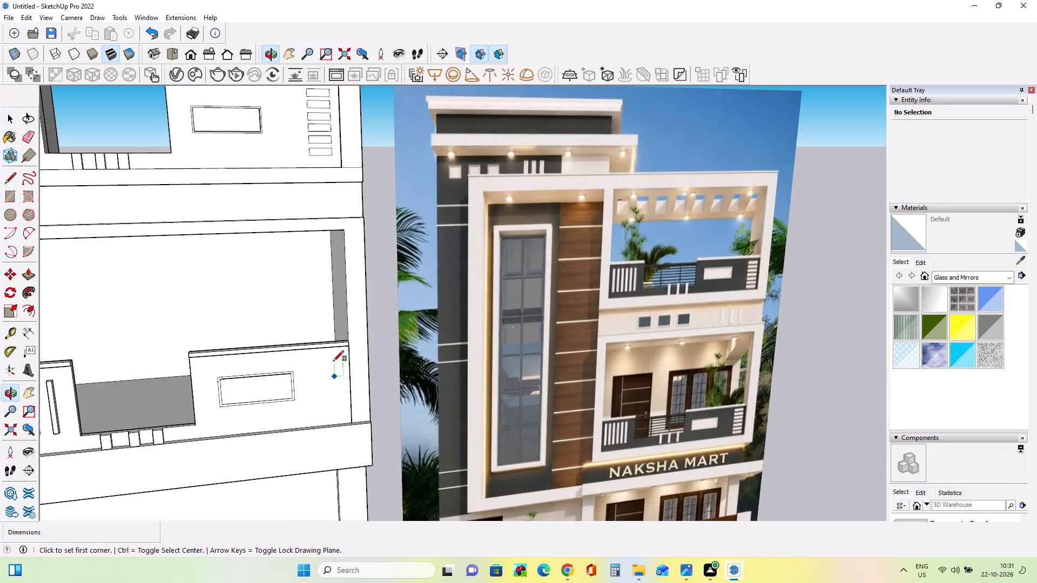
scroll(333, 361, down, 3)
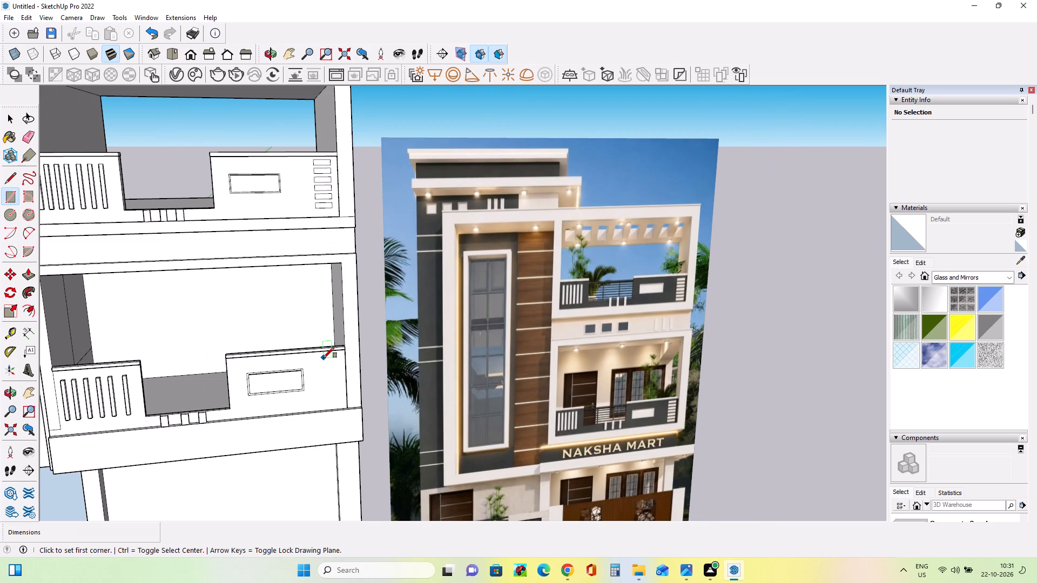
click(324, 358)
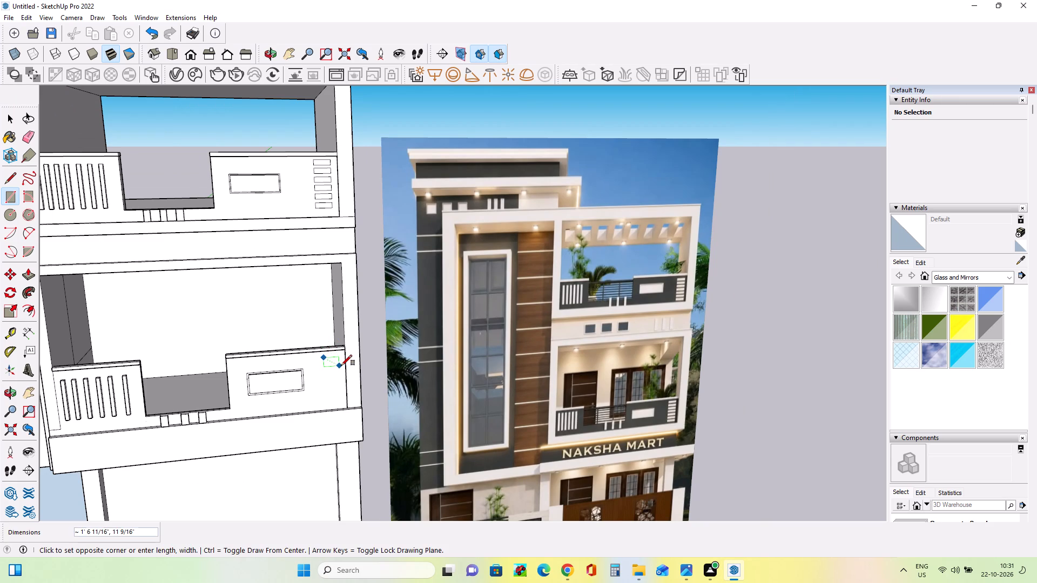
click(341, 365)
middle_drag(352, 391, 317, 403)
scroll(319, 383, up, 3)
middle_drag(321, 378, 326, 385)
scroll(219, 186, down, 4)
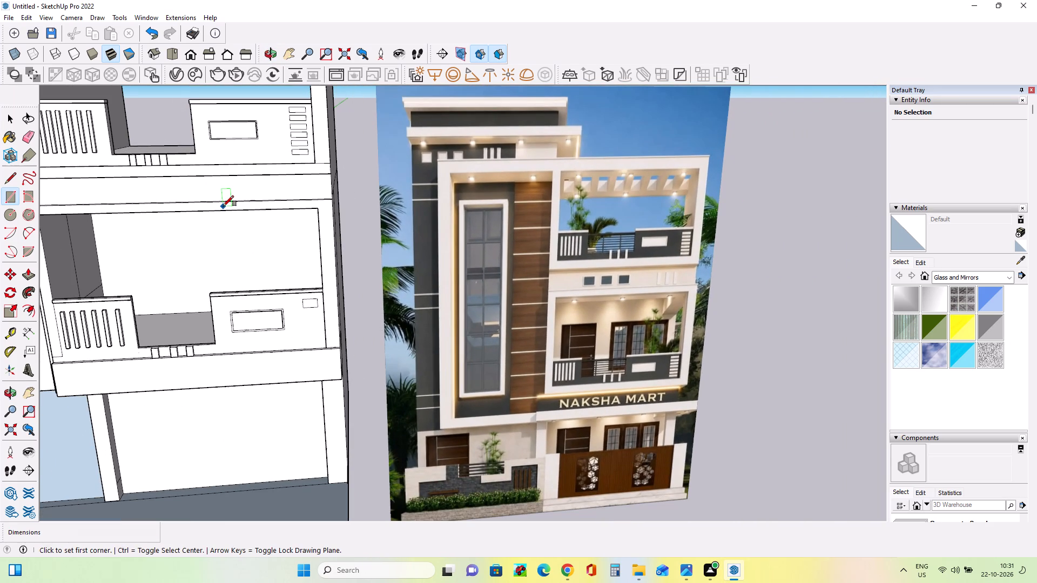
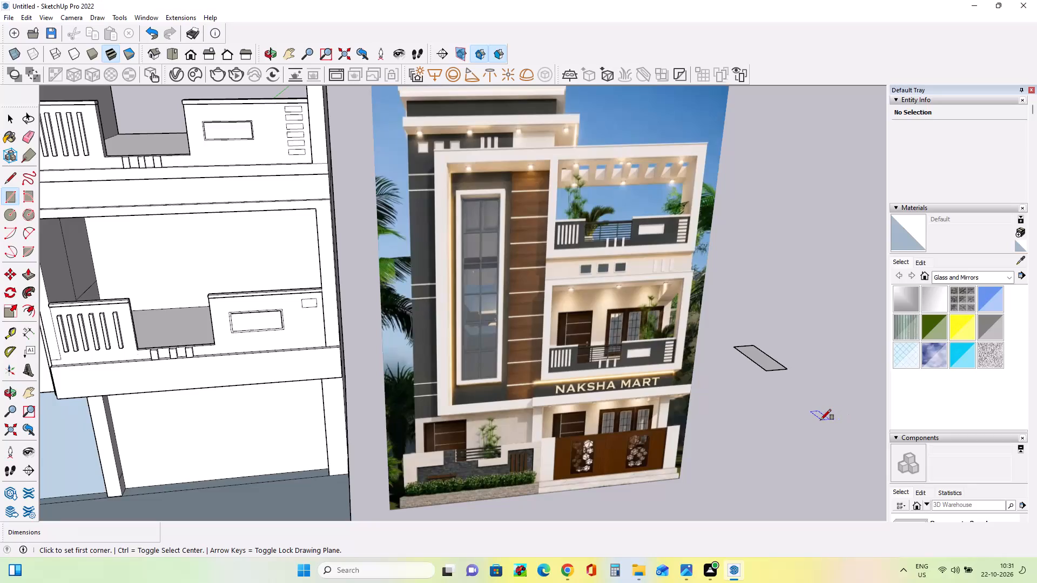
Undo the stray rectangle on the ground and the small rectangle on the lower balcony's wide parapet panel.
key(ctrl+z)
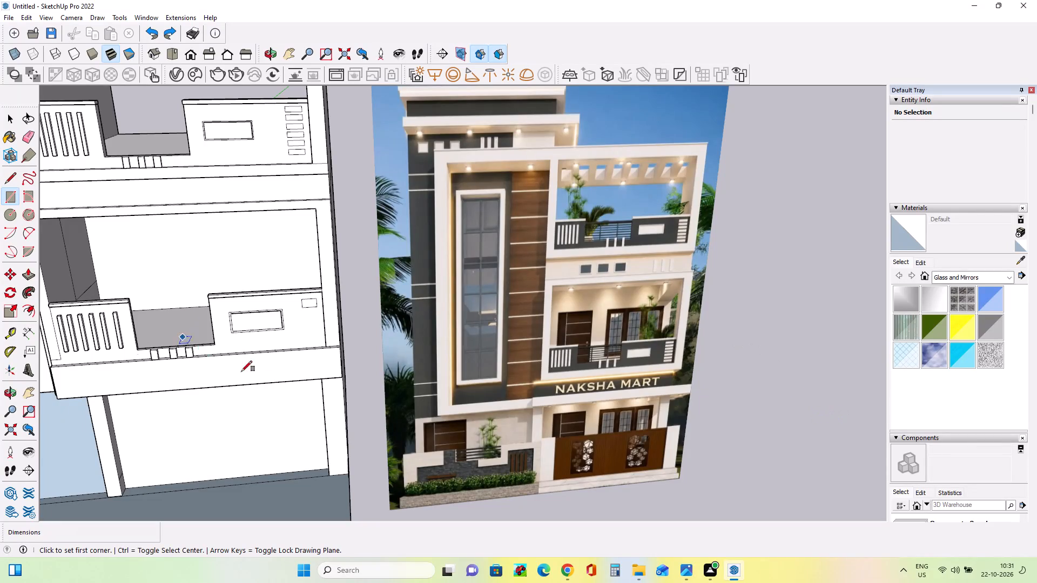
middle_drag(306, 318, 323, 247)
scroll(260, 245, up, 3)
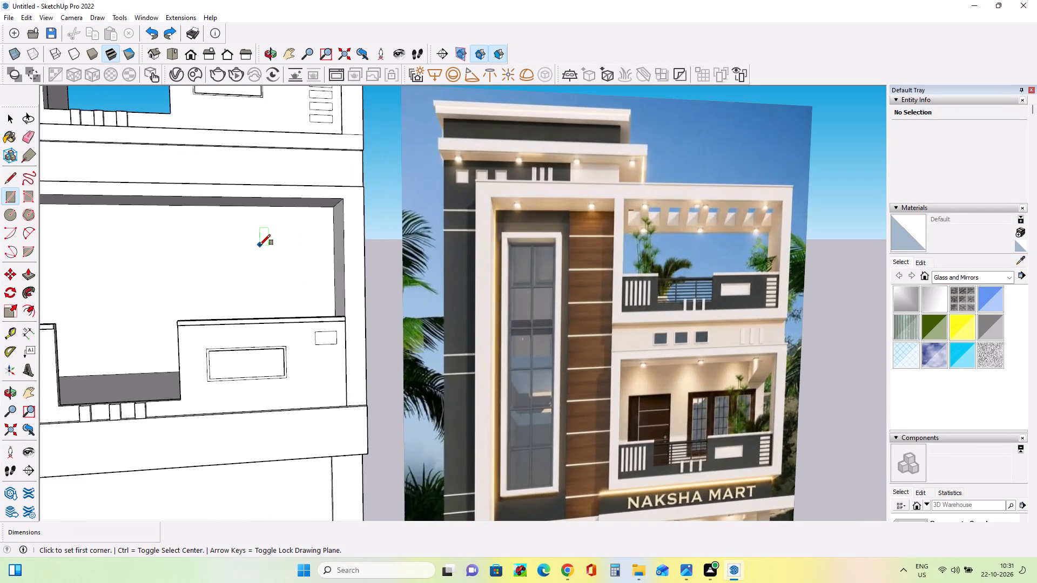
middle_drag(262, 257, 264, 268)
key(ctrl+z)
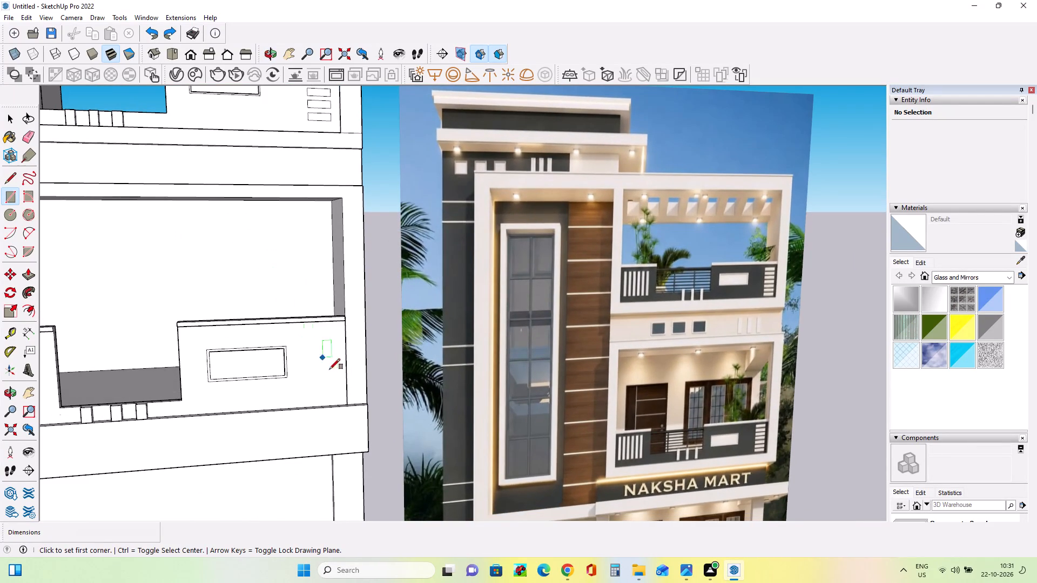
Draw a flatter rectangle about 1' 5" by 7 1/4" near the upper outer corner of the lower balcony's wide parapet panel.
middle_drag(324, 347, 301, 374)
scroll(301, 374, down, 5)
middle_drag(314, 362, 311, 340)
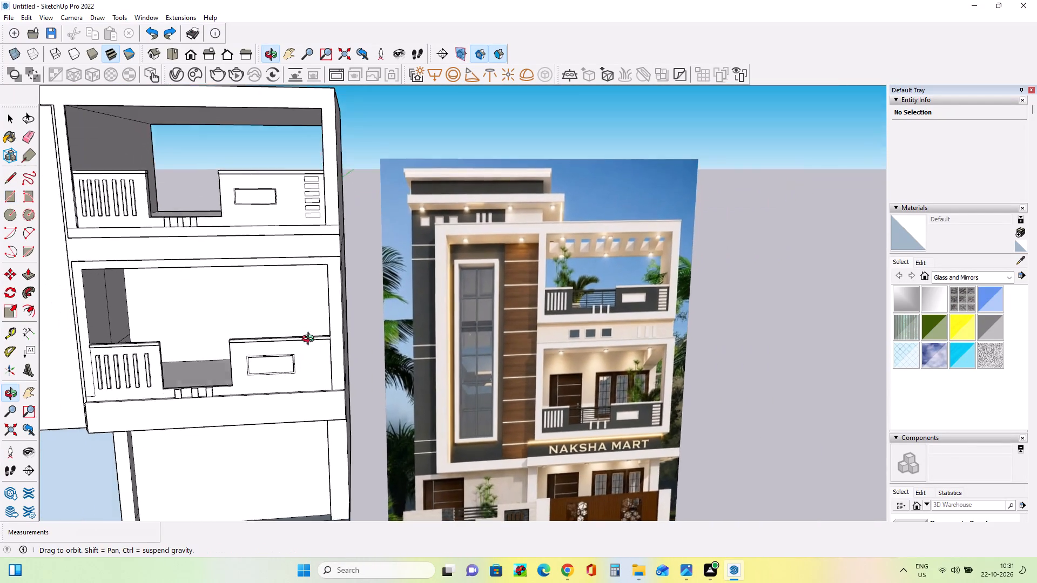
middle_drag(311, 340, 311, 336)
scroll(315, 337, up, 5)
scroll(316, 350, down, 2)
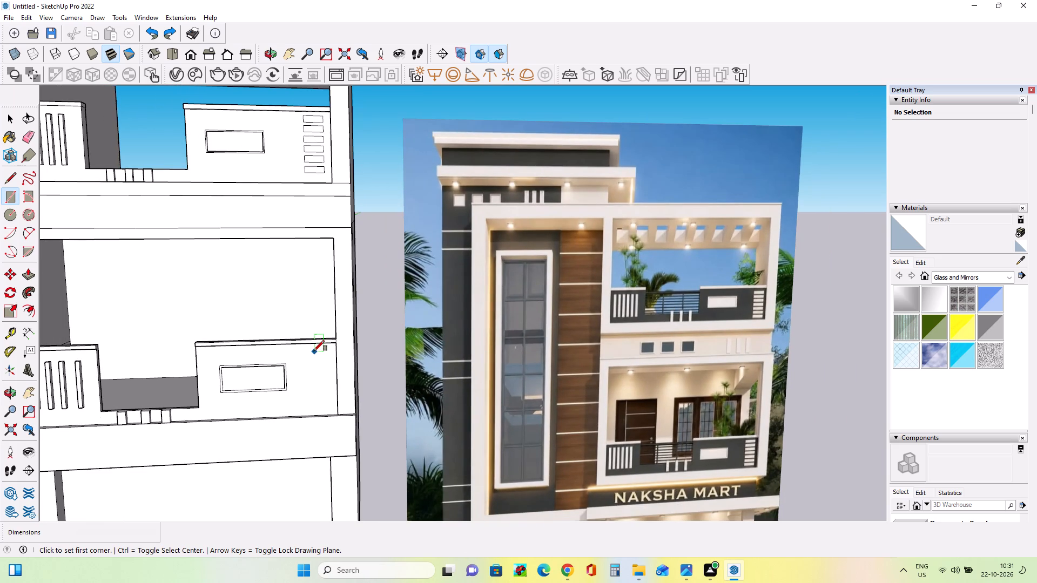
click(314, 350)
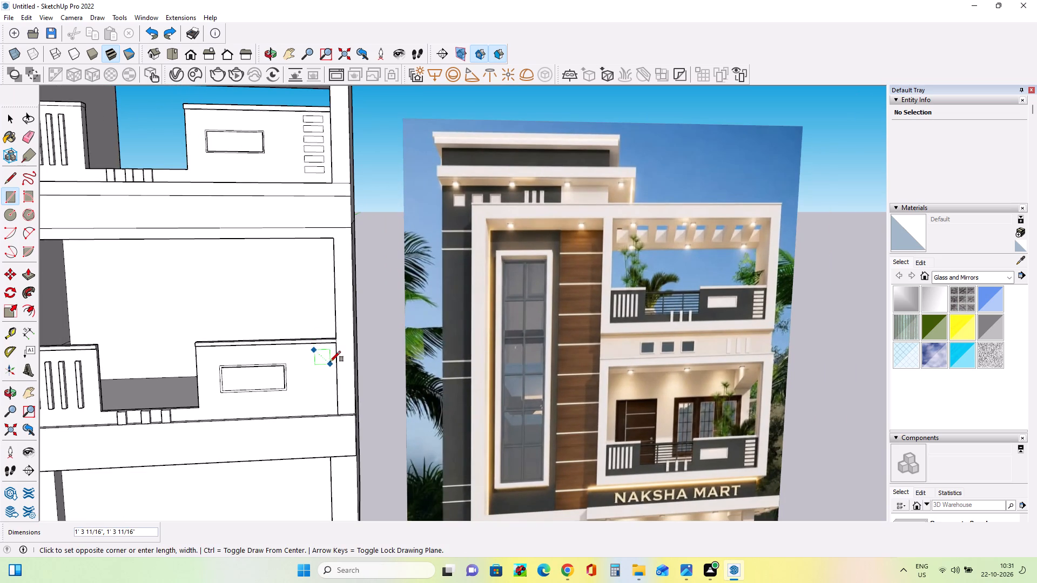
scroll(330, 362, up, 6)
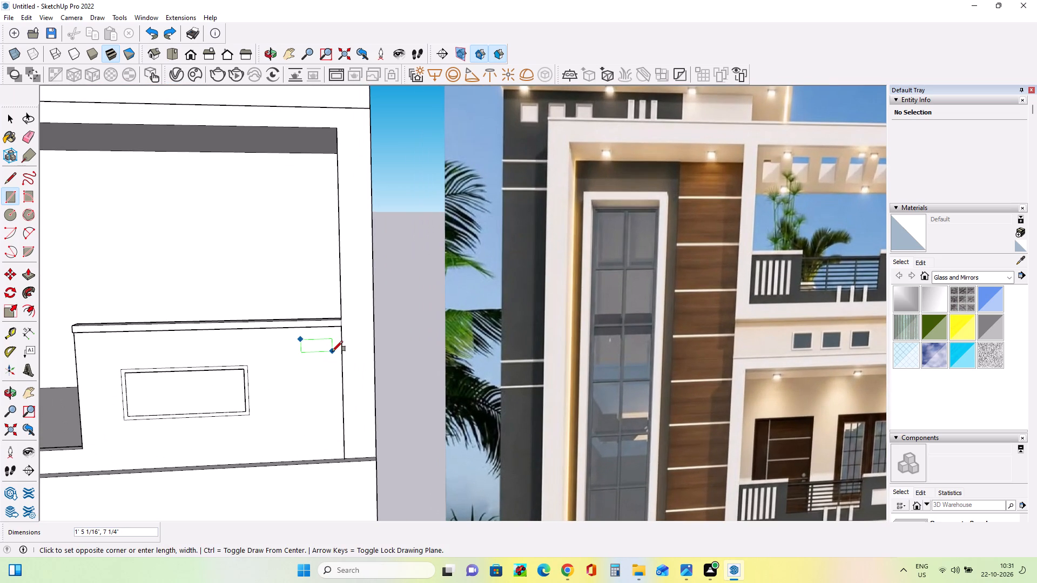
click(332, 351)
Copy the four edges of the new small rectangle about 1' 5/8" straight down on the lower balcony's parapet.
middle_drag(338, 373, 344, 390)
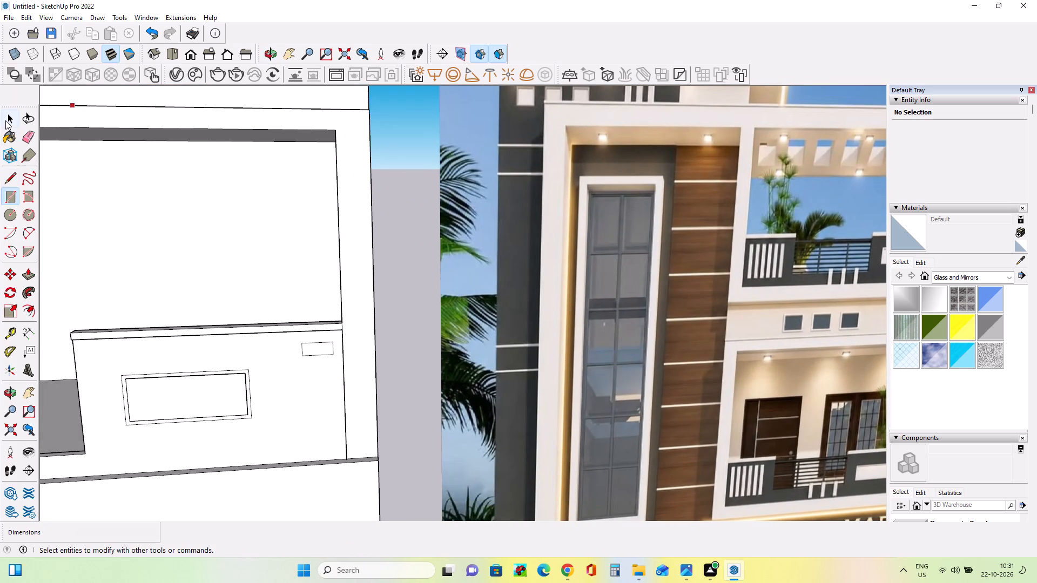
click(5, 120)
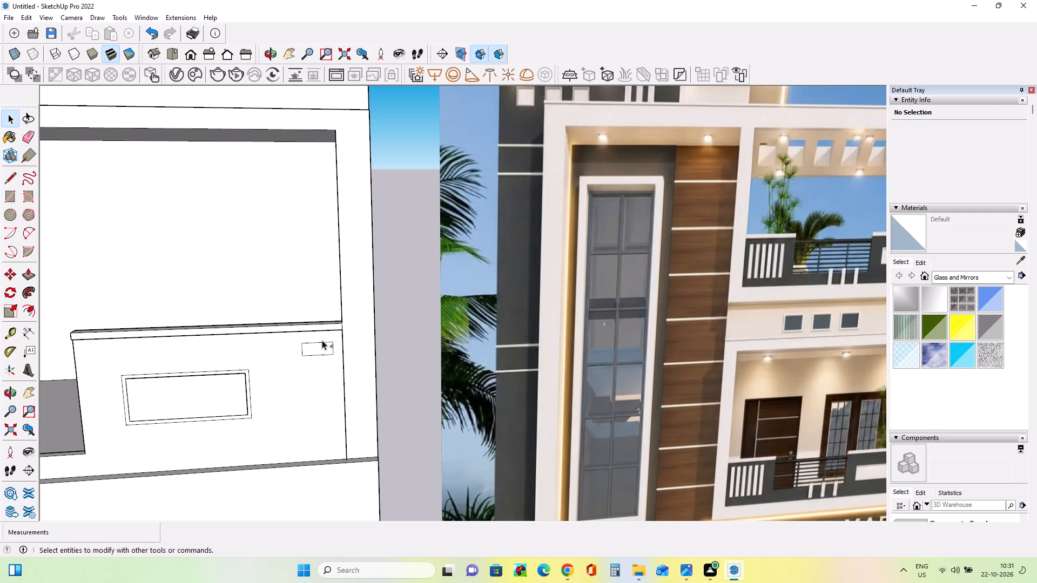
ctrl+click(322, 340)
ctrl+click(322, 341)
ctrl+click(326, 354)
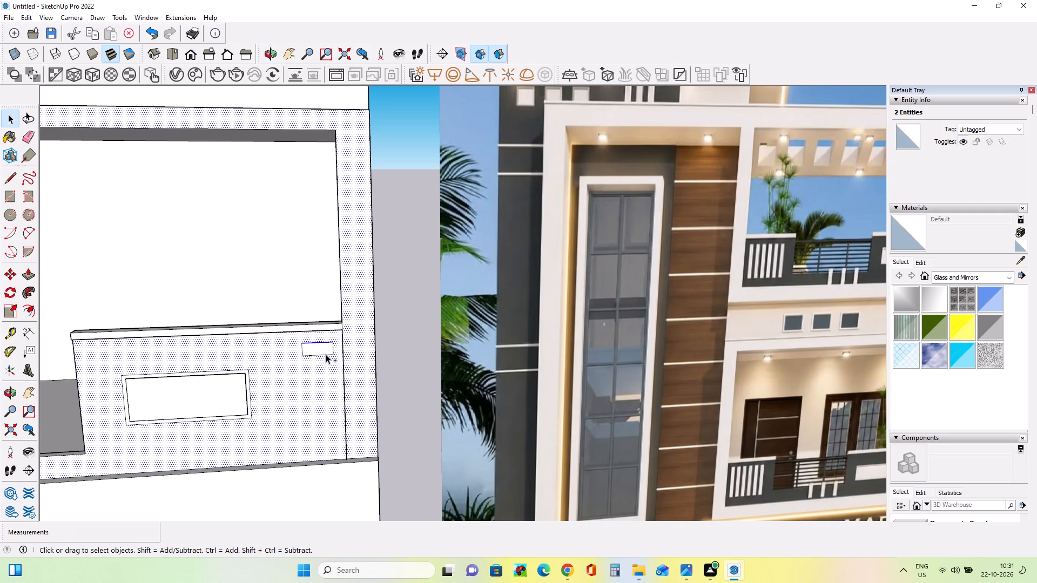
ctrl+click(333, 350)
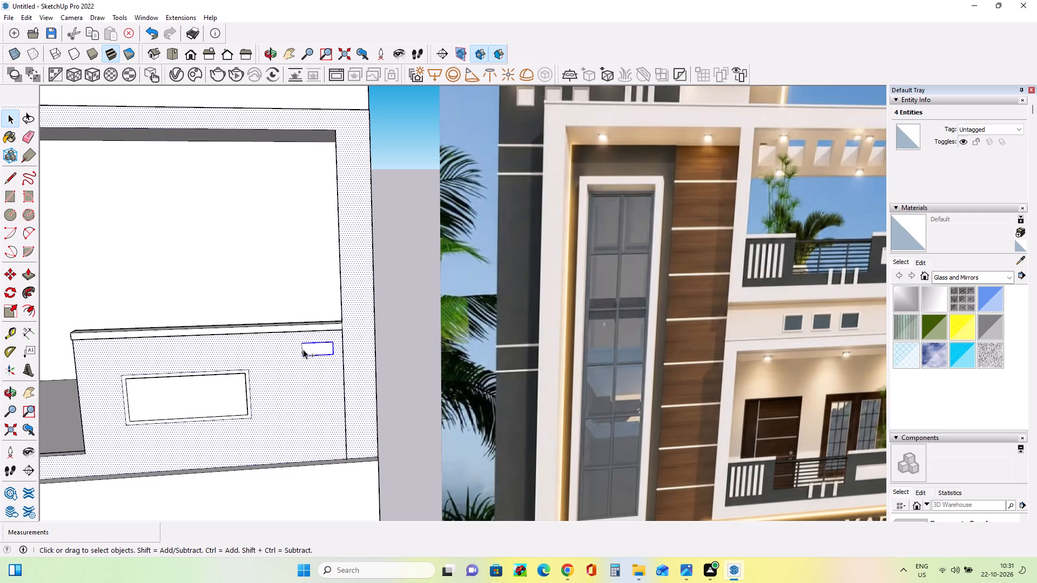
ctrl+click(303, 349)
shift+click(312, 412)
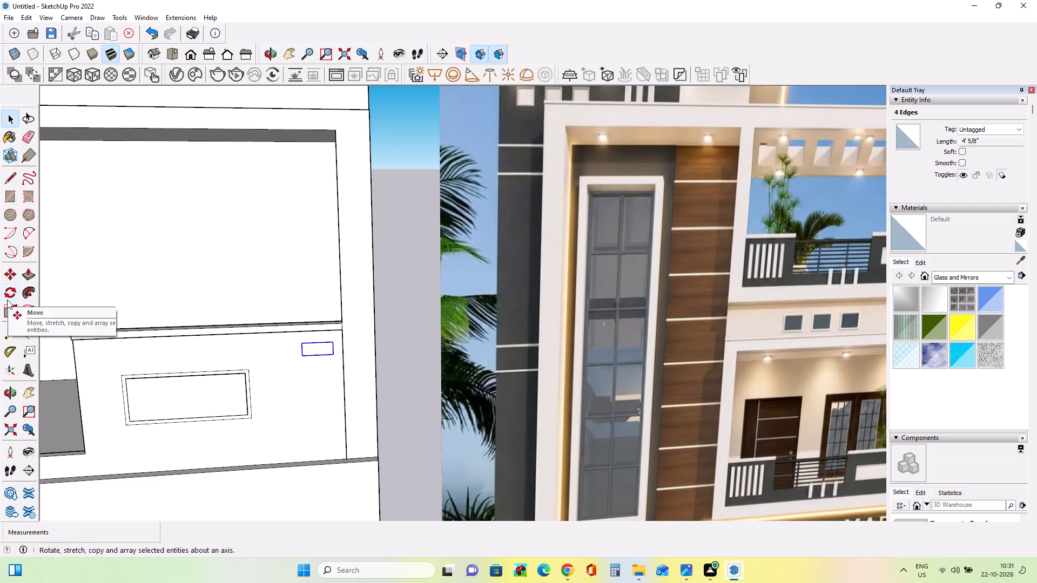
click(8, 271)
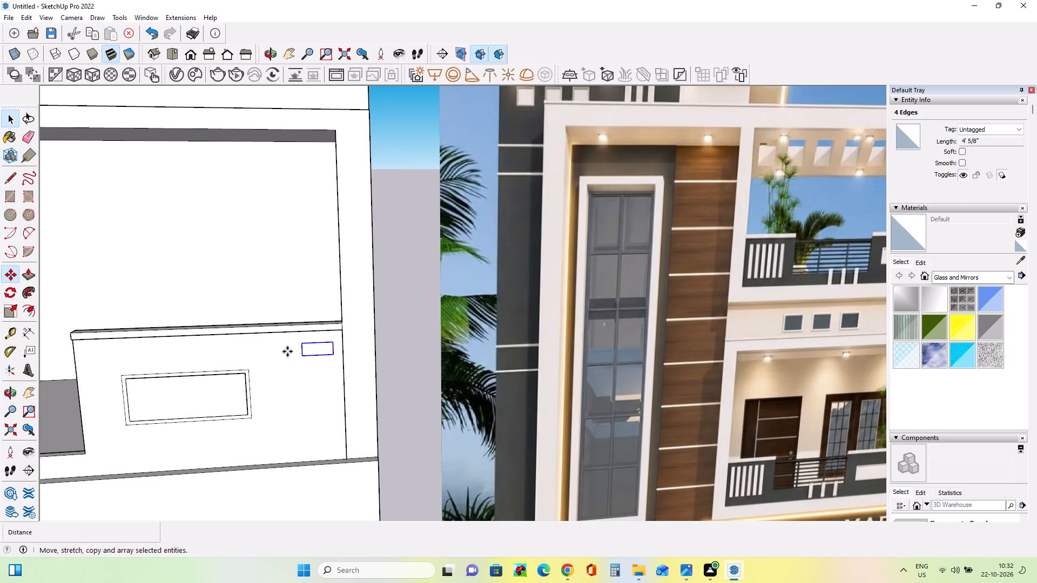
click(304, 355)
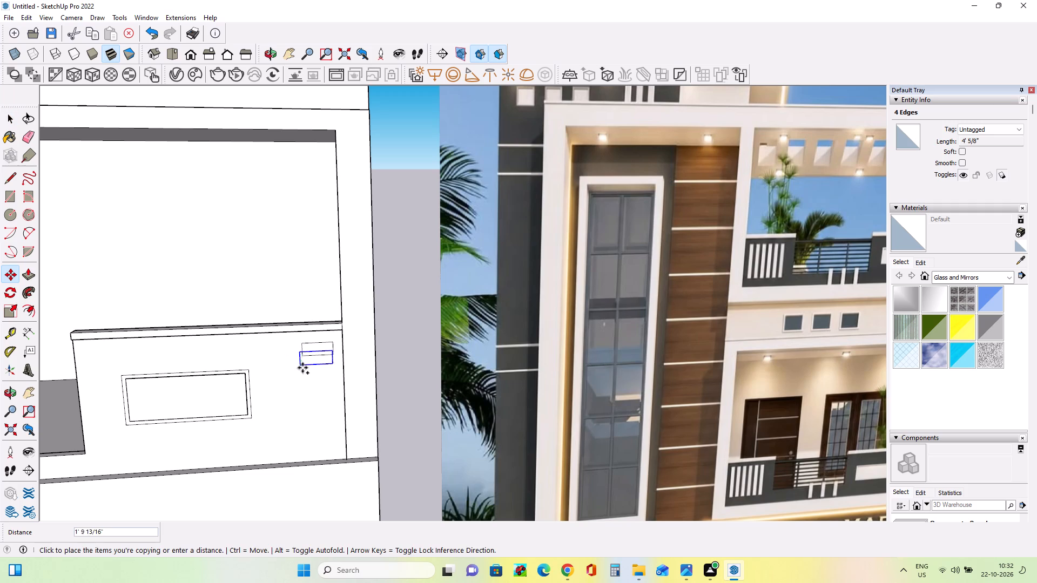
click(306, 377)
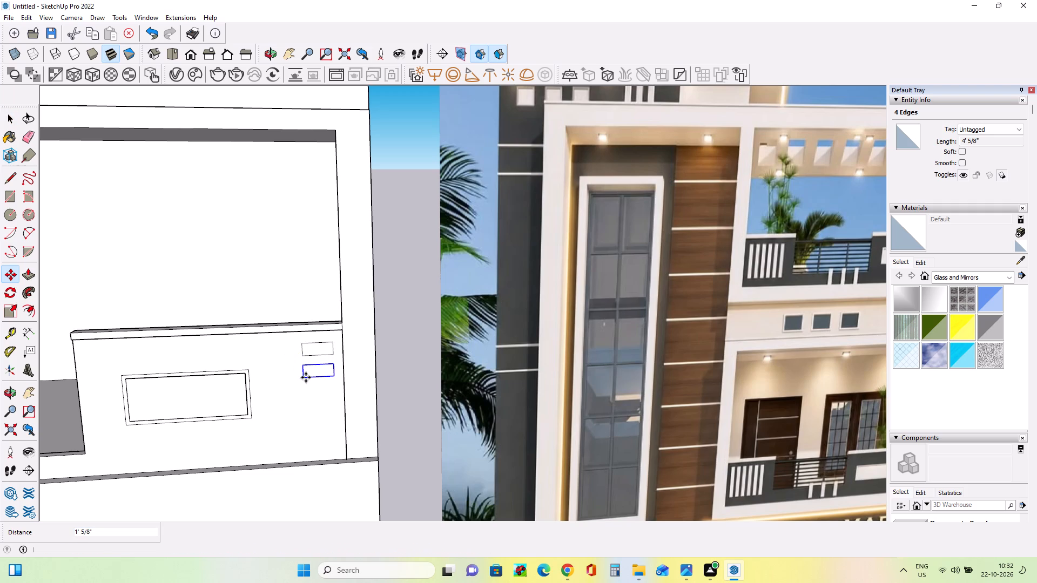
Make three more copies of the outline downward at roughly 1' intervals to complete the column of five on the lower parapet.
click(306, 377)
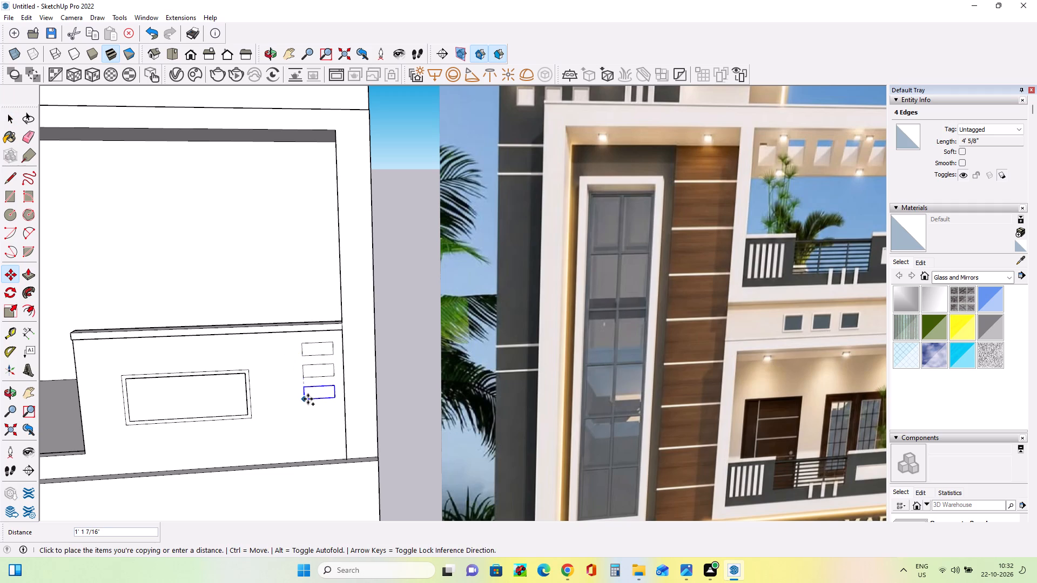
click(308, 399)
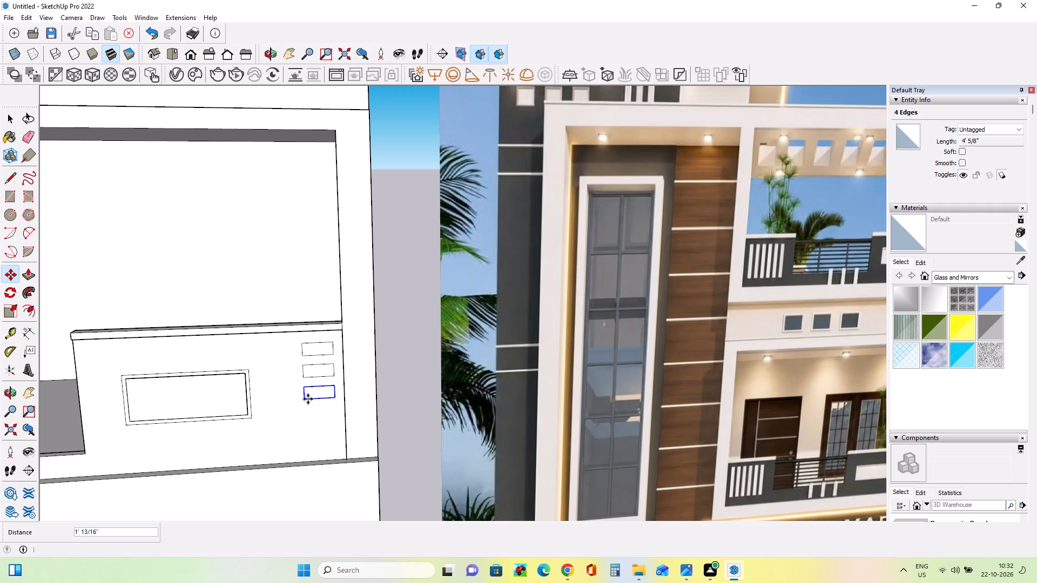
click(308, 399)
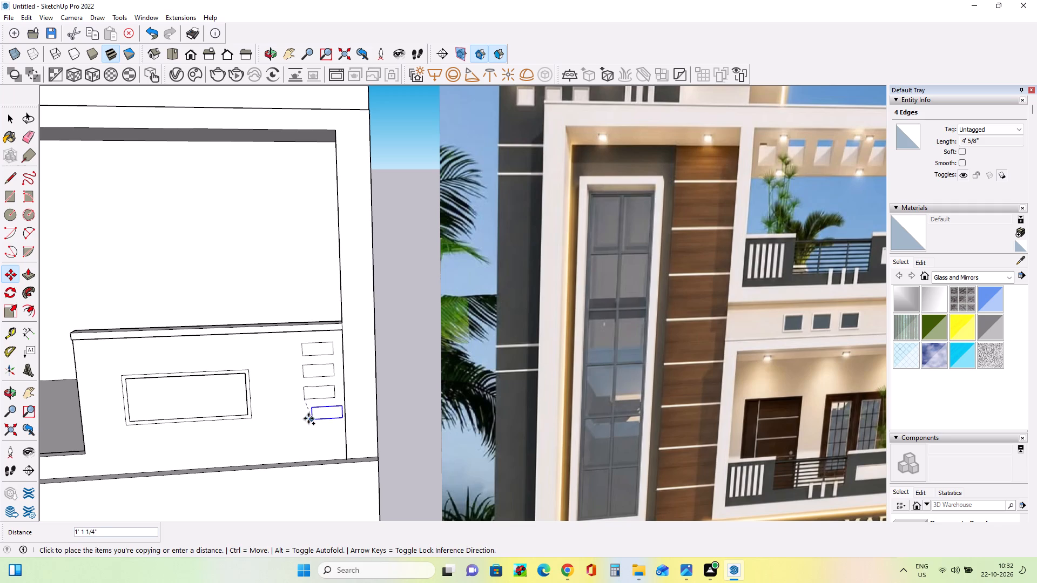
click(308, 418)
click(308, 418)
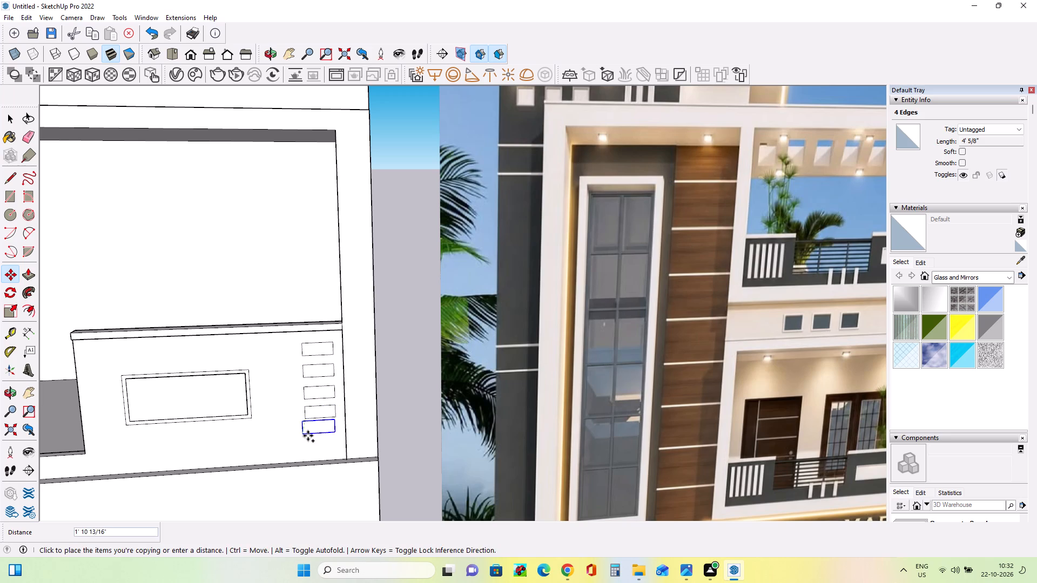
click(311, 441)
scroll(244, 387, down, 3)
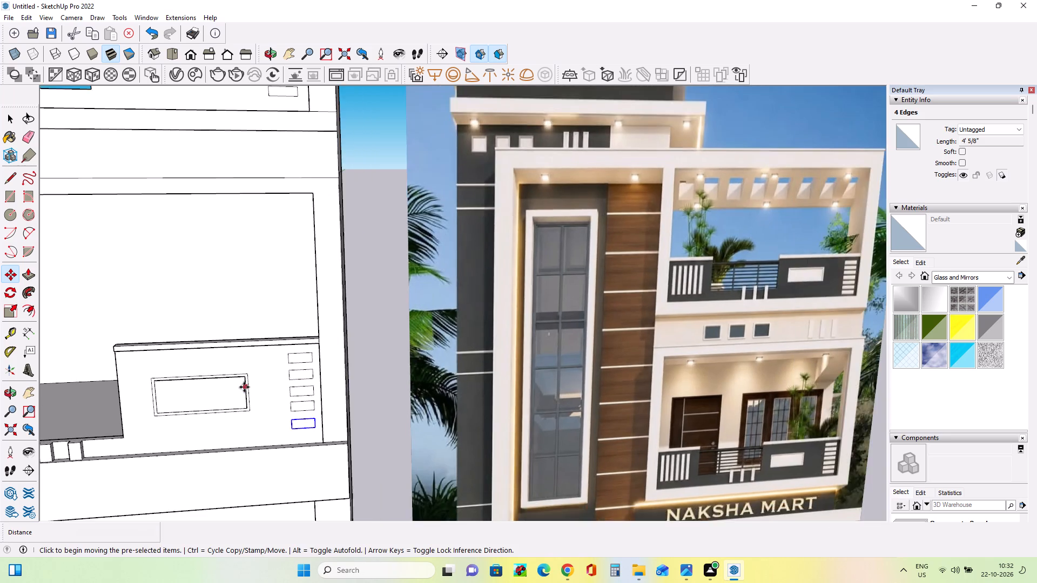
scroll(244, 387, down, 7)
middle_drag(298, 398, 301, 408)
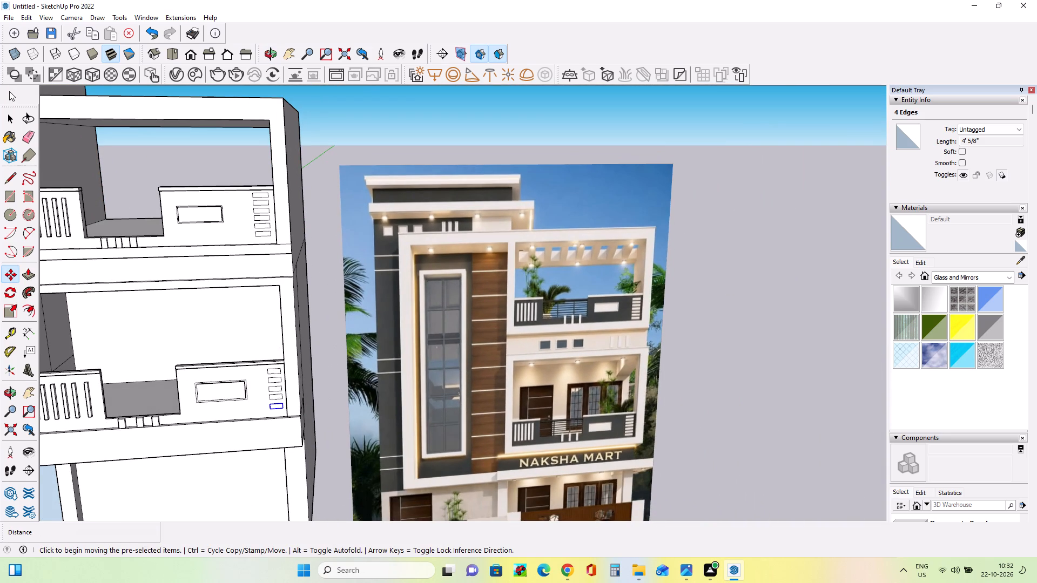
click(14, 117)
click(355, 141)
Pull the topmost small rectangle on the upper balcony's wide parapet panel outward about 6 1/2" as a solid bar.
middle_drag(382, 235, 393, 259)
scroll(212, 191, up, 2)
middle_drag(234, 227, 251, 249)
scroll(187, 200, up, 3)
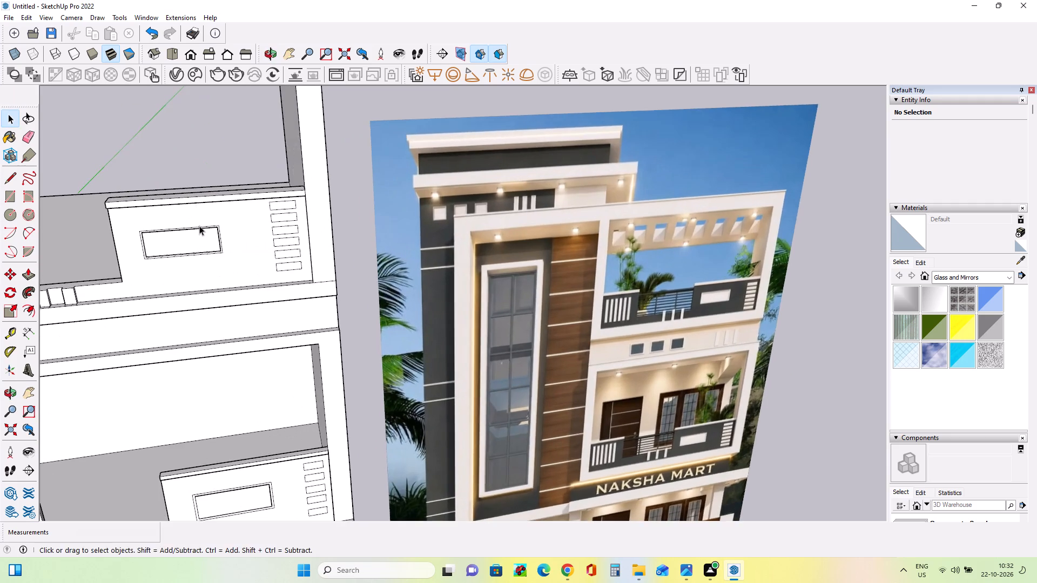
middle_drag(199, 226, 211, 185)
click(29, 271)
scroll(240, 205, up, 4)
click(305, 201)
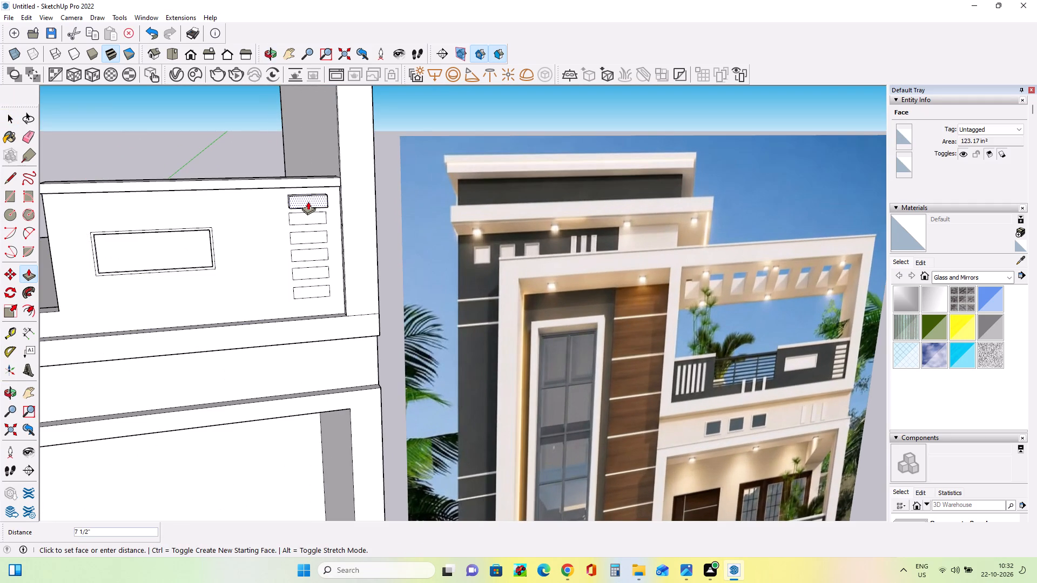
click(308, 200)
Push the front face of the upper balcony's topmost bar back to a projection of about 3 1/4".
middle_drag(280, 236, 470, 219)
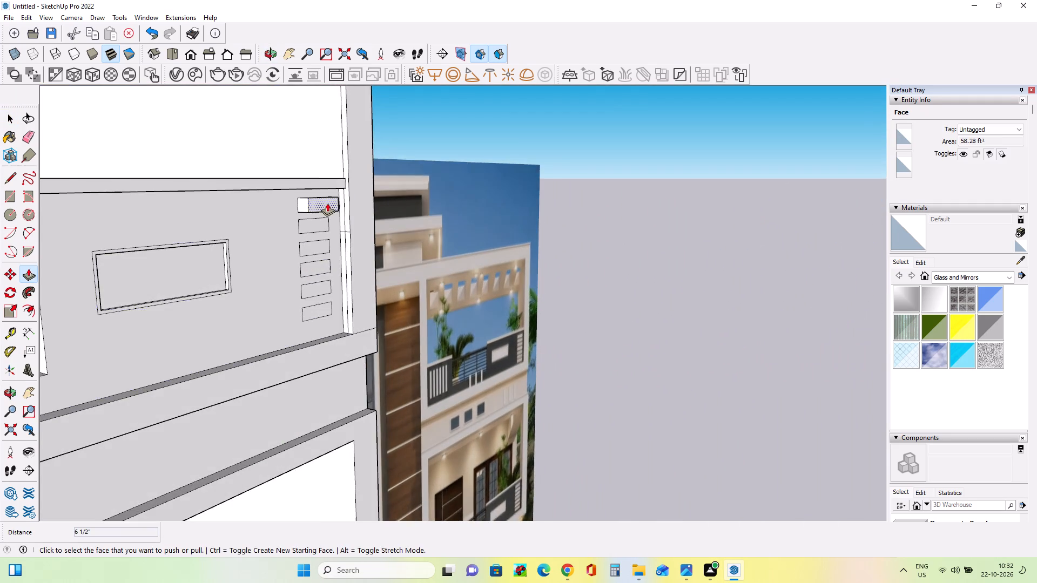
scroll(327, 203, up, 4)
click(324, 203)
click(313, 200)
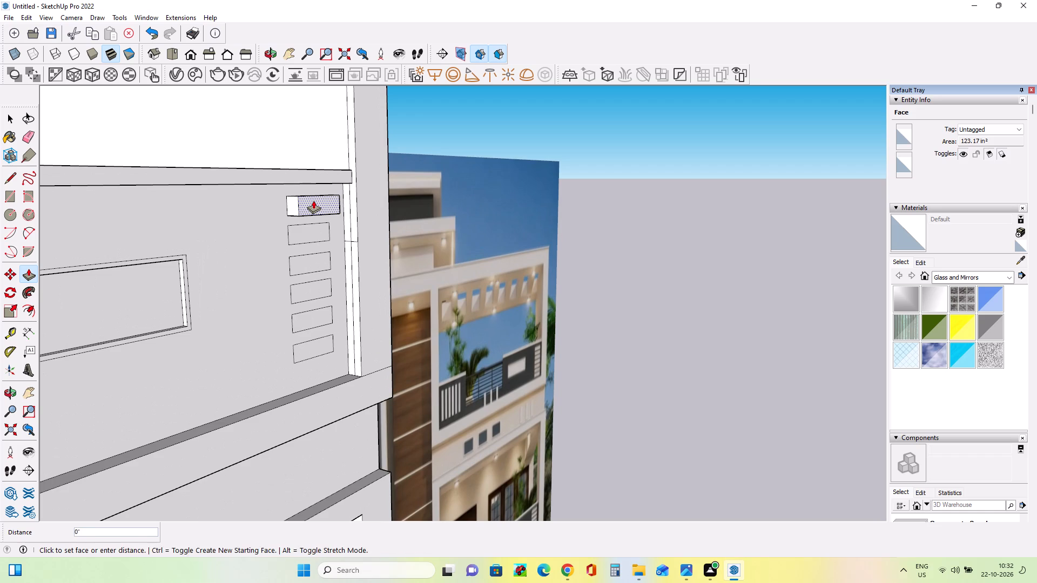
click(313, 203)
scroll(311, 202, up, 3)
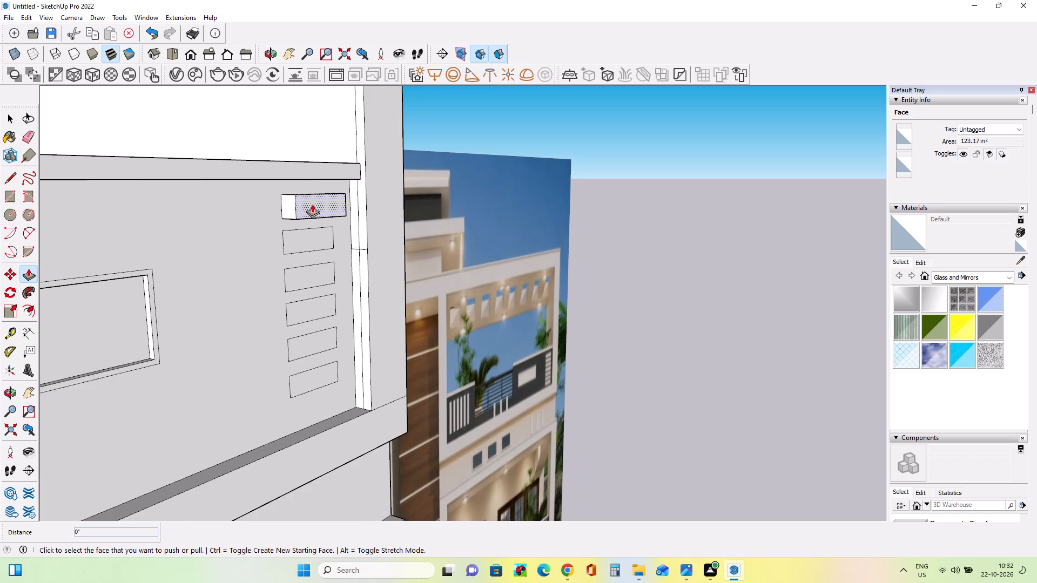
click(312, 208)
click(306, 208)
Pull the remaining five small rectangles on the upper balcony's parapet outward about 3 1/4", flush with the topmost bar.
click(302, 250)
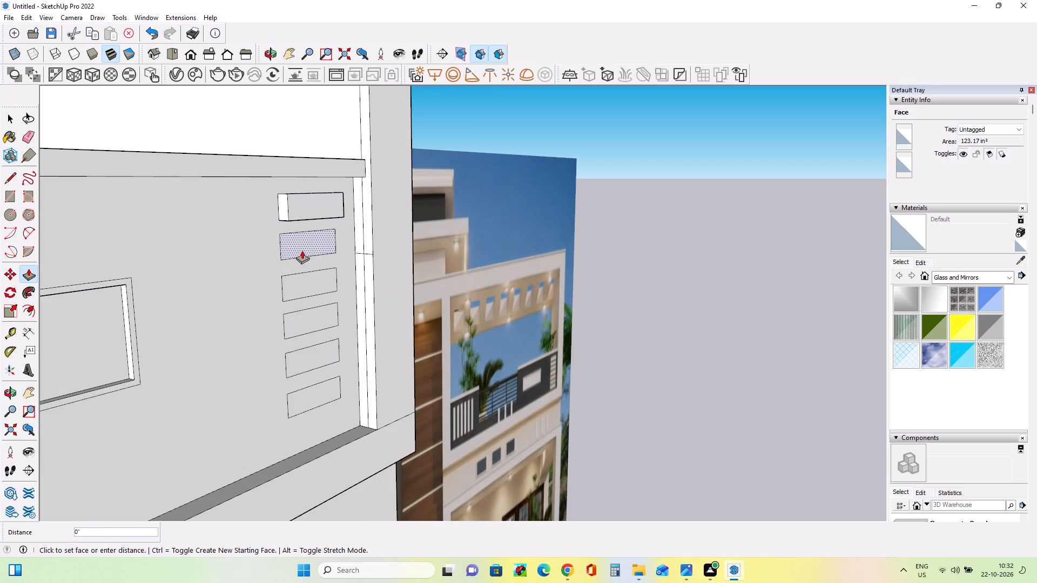
click(309, 206)
click(309, 290)
click(315, 245)
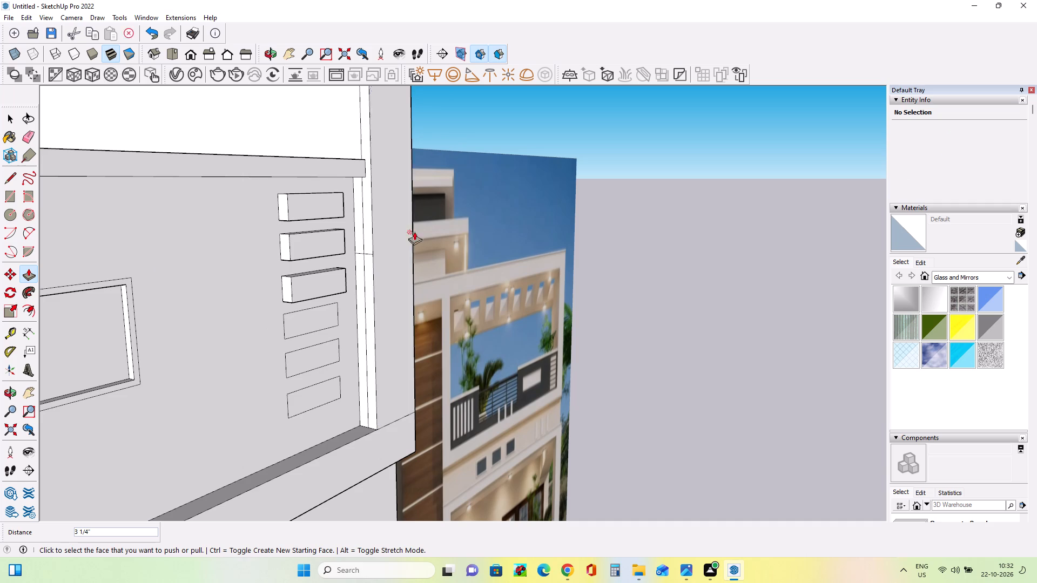
click(311, 329)
click(327, 282)
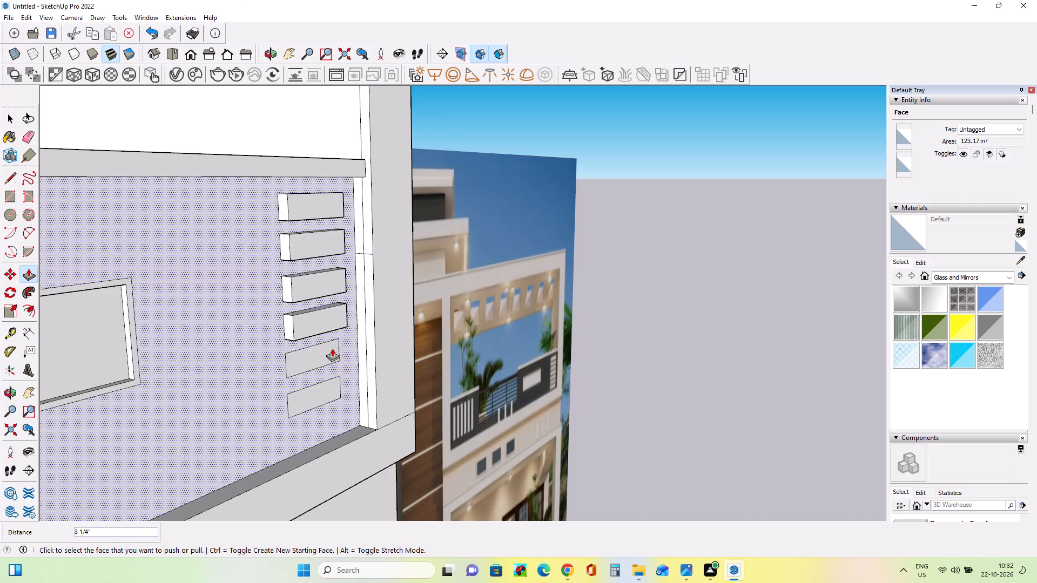
click(317, 361)
click(321, 318)
click(332, 392)
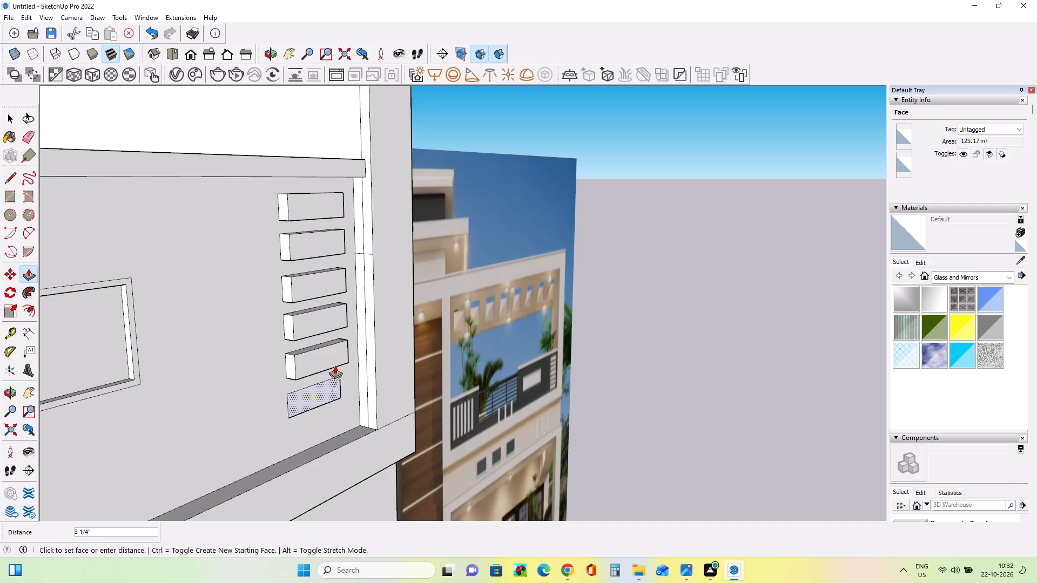
click(335, 351)
Pull the topmost small rectangle on the lower balcony's wide parapet panel outward about 5 1/8".
scroll(230, 253, down, 14)
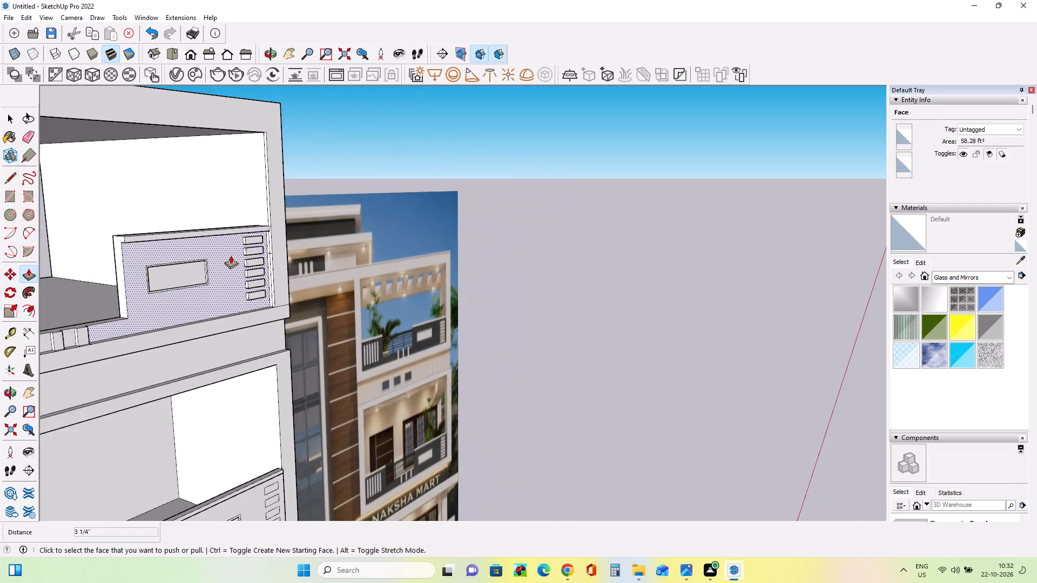
scroll(231, 255, down, 5)
middle_drag(342, 319, 255, 279)
scroll(293, 396, down, 1)
scroll(293, 396, up, 5)
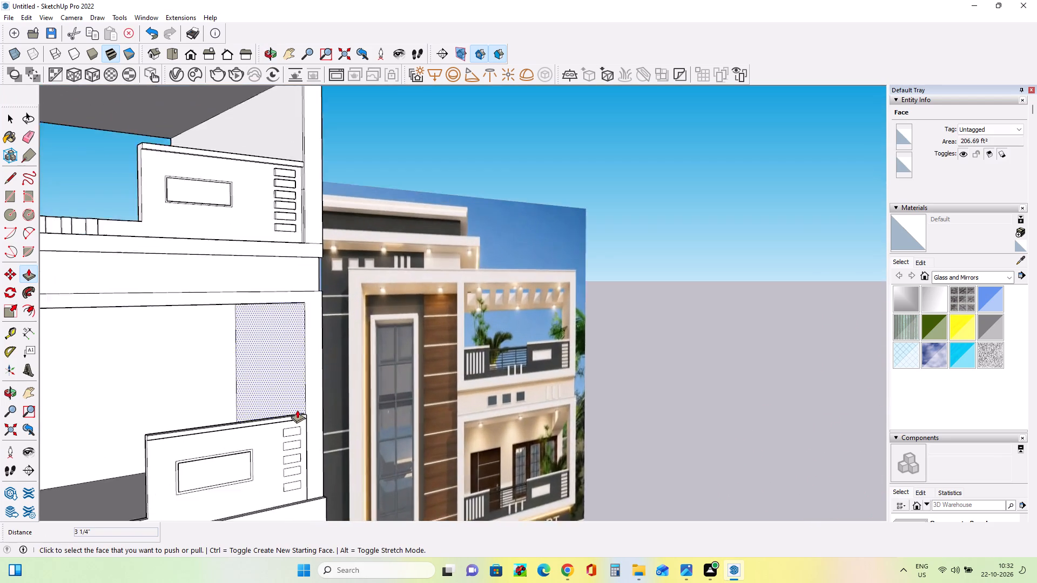
scroll(297, 410, up, 5)
click(294, 430)
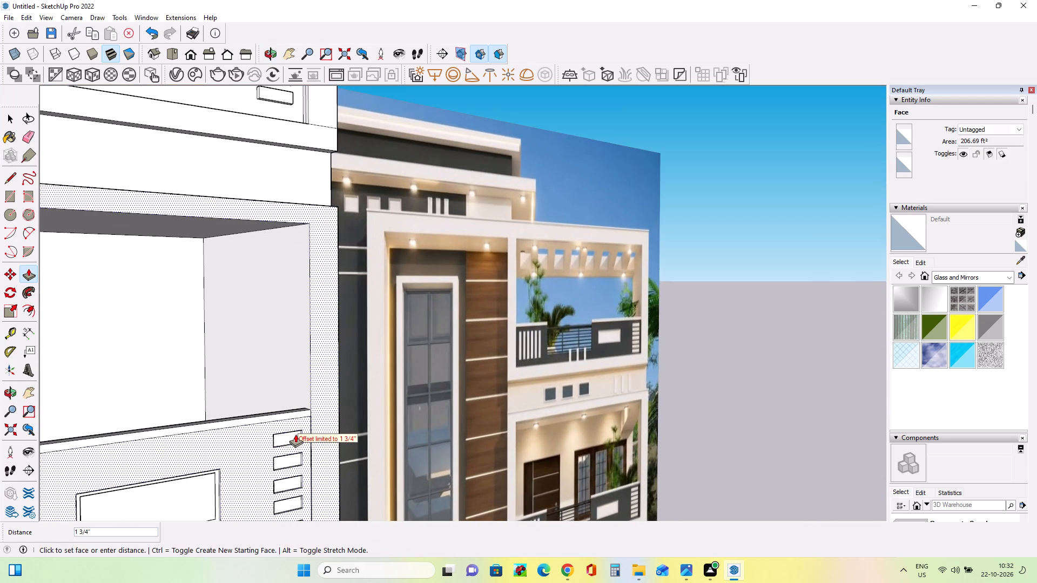
key(Escape)
click(294, 437)
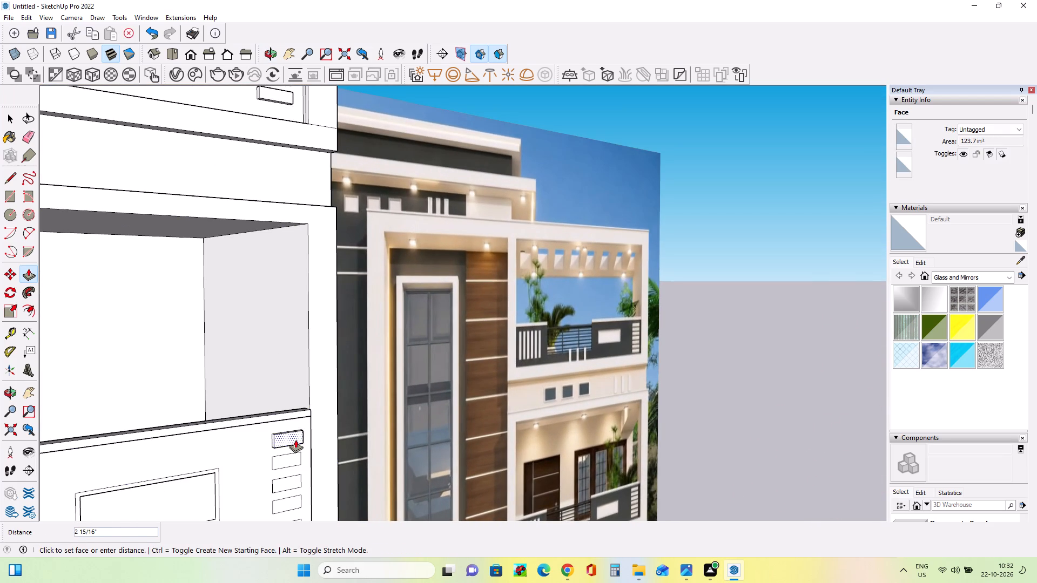
click(297, 440)
scroll(277, 308, down, 8)
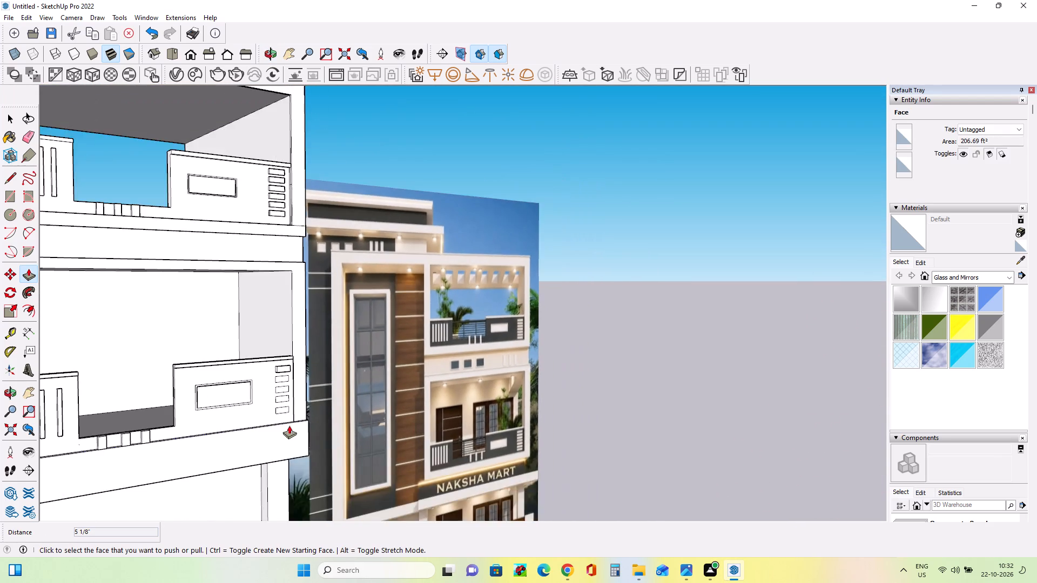
Pull the remaining four small rectangles on the lower balcony's wide parapet panel outward about 5 1/8", flush with the topmost bar.
scroll(289, 425, up, 7)
middle_drag(332, 383, 432, 347)
click(293, 335)
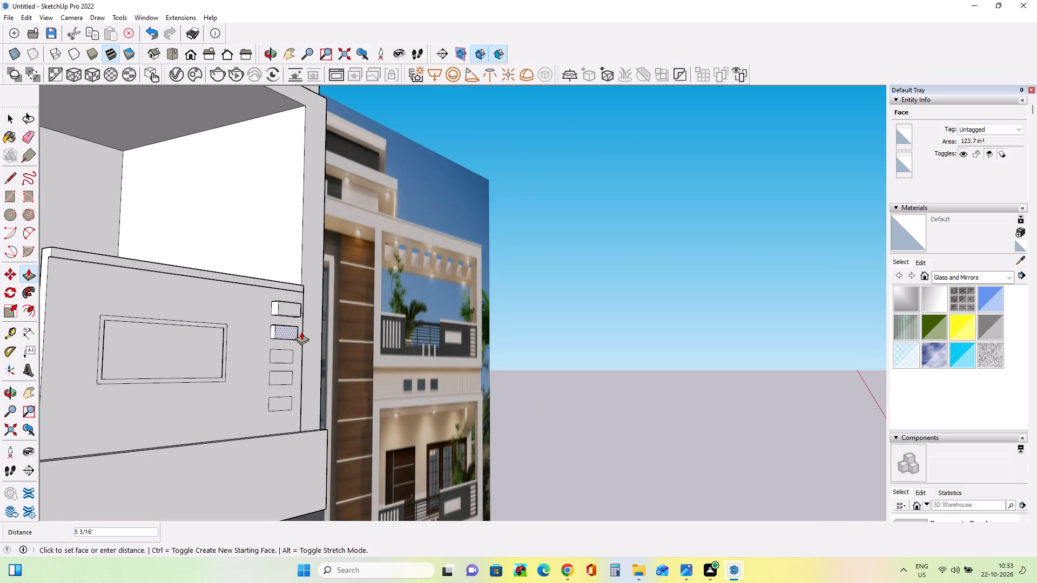
click(301, 304)
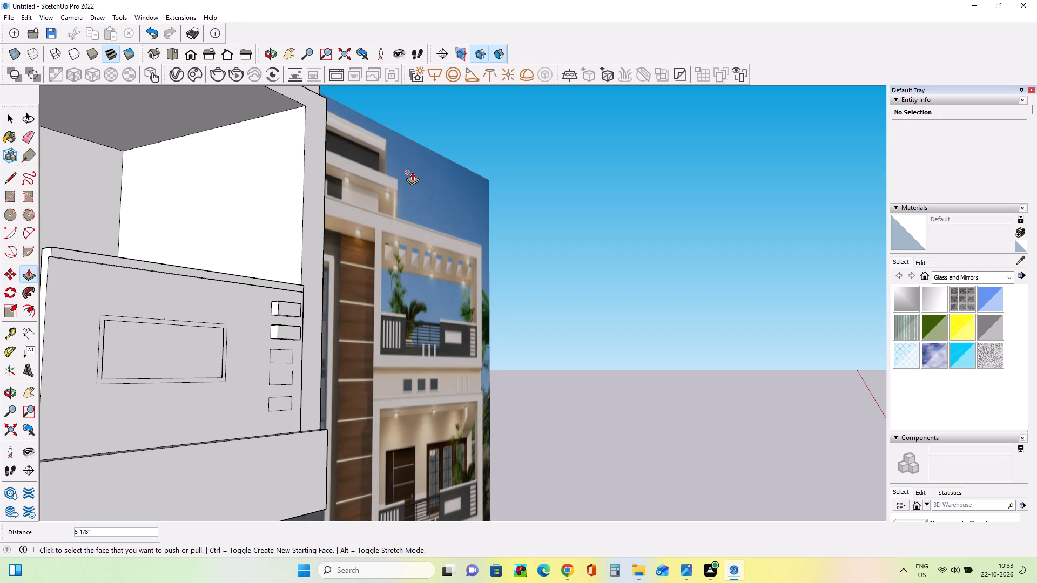
middle_drag(412, 172, 410, 160)
scroll(410, 160, down, 5)
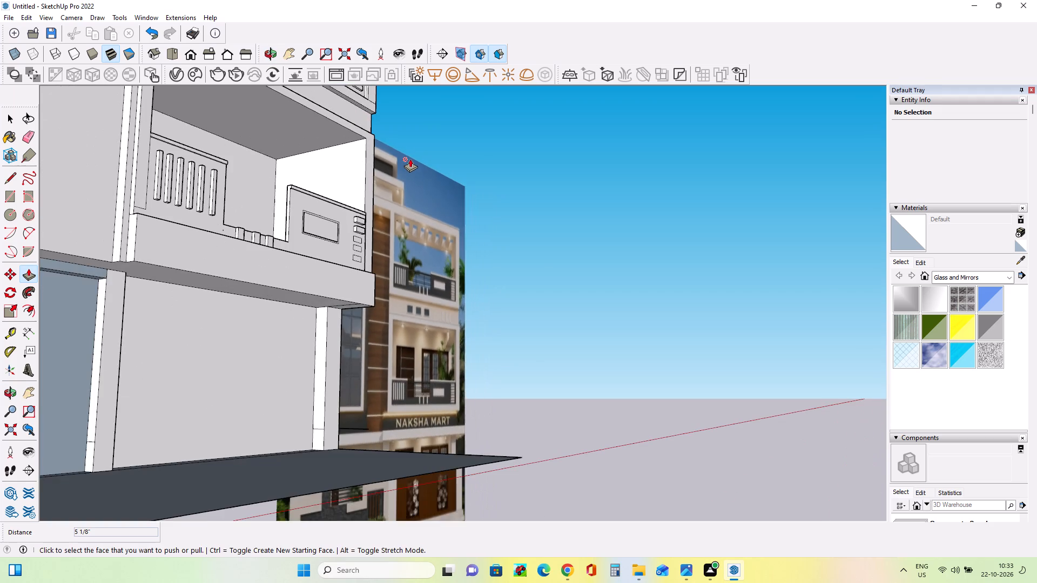
middle_drag(410, 165, 419, 189)
scroll(316, 192, up, 4)
scroll(363, 234, up, 8)
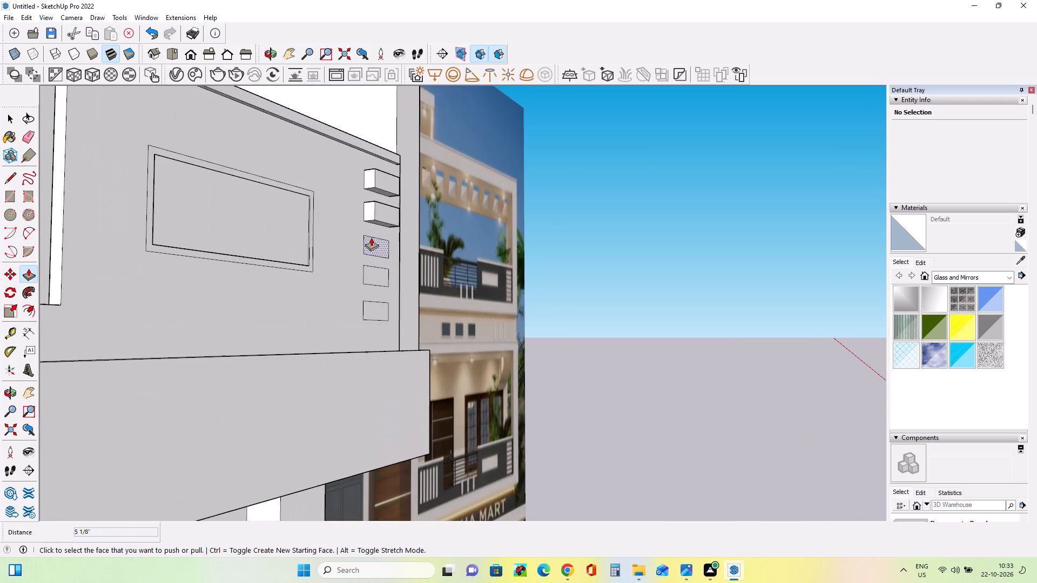
click(377, 248)
click(387, 216)
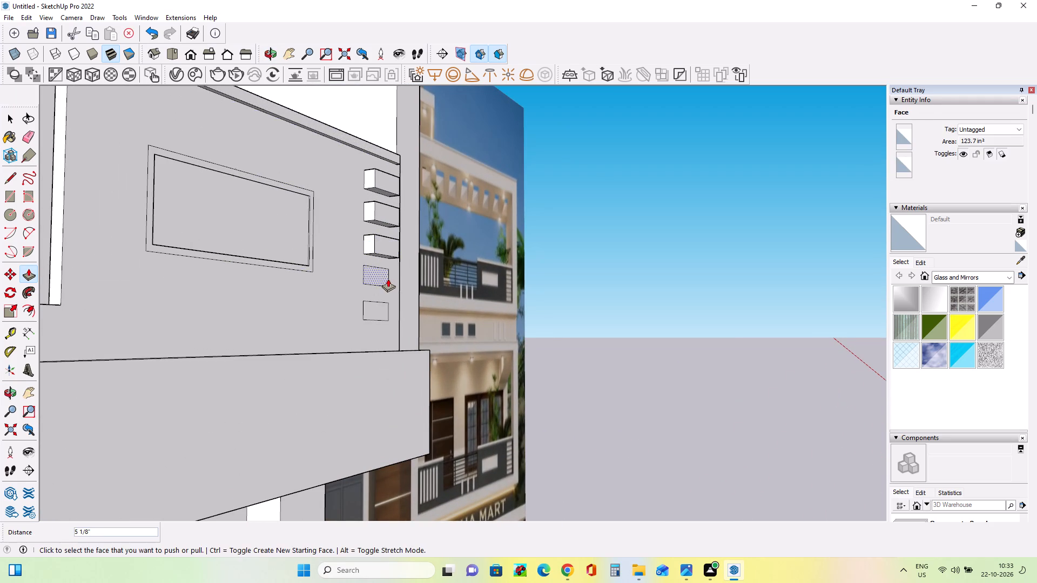
click(388, 279)
click(391, 248)
click(383, 303)
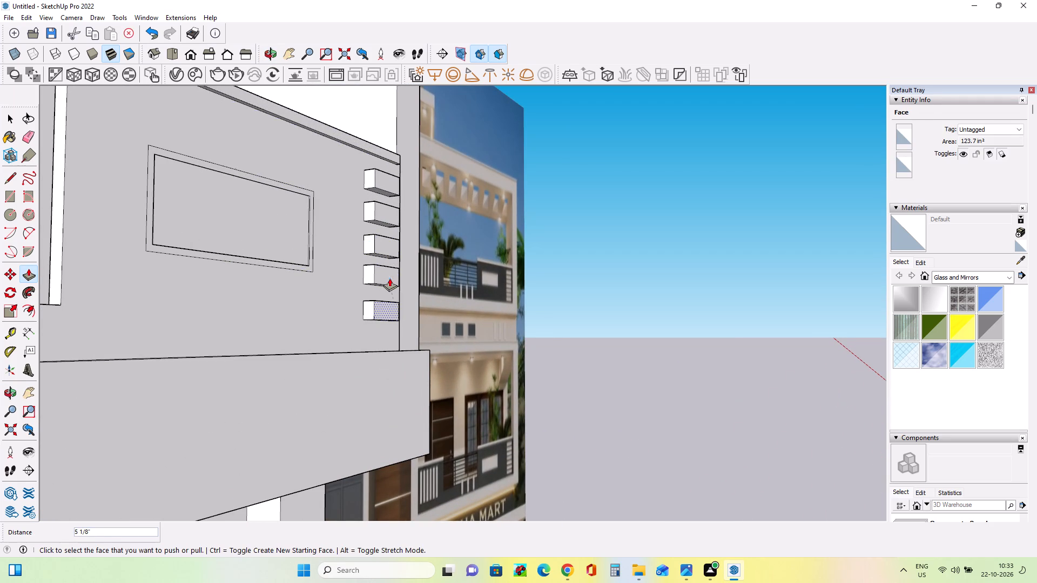
click(389, 278)
Examine the whole facade model from several angles and compare it with the reference image.
scroll(439, 294, down, 8)
middle_drag(563, 310, 439, 328)
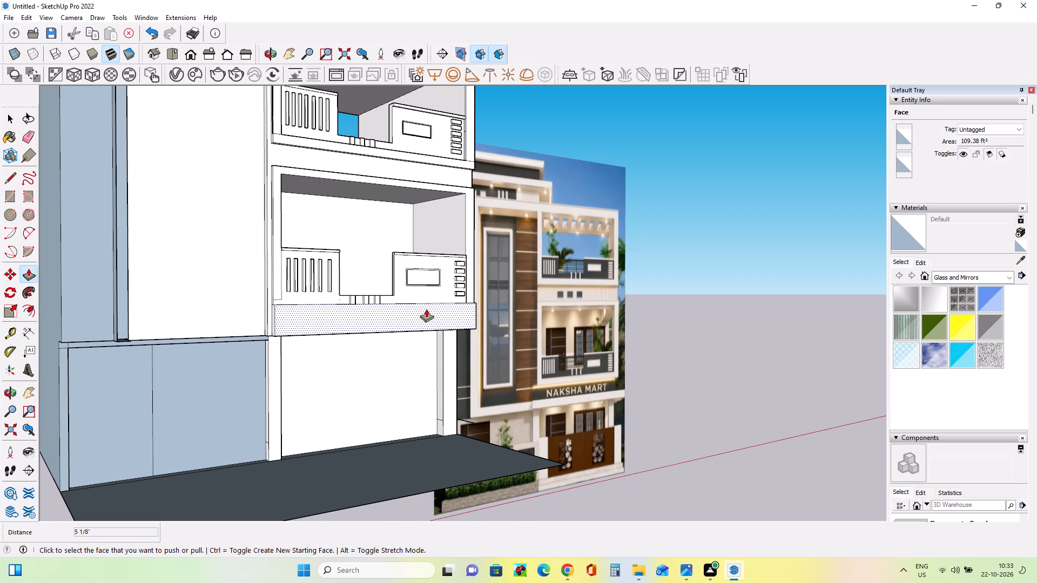
middle_drag(426, 309, 320, 344)
scroll(326, 280, down, 1)
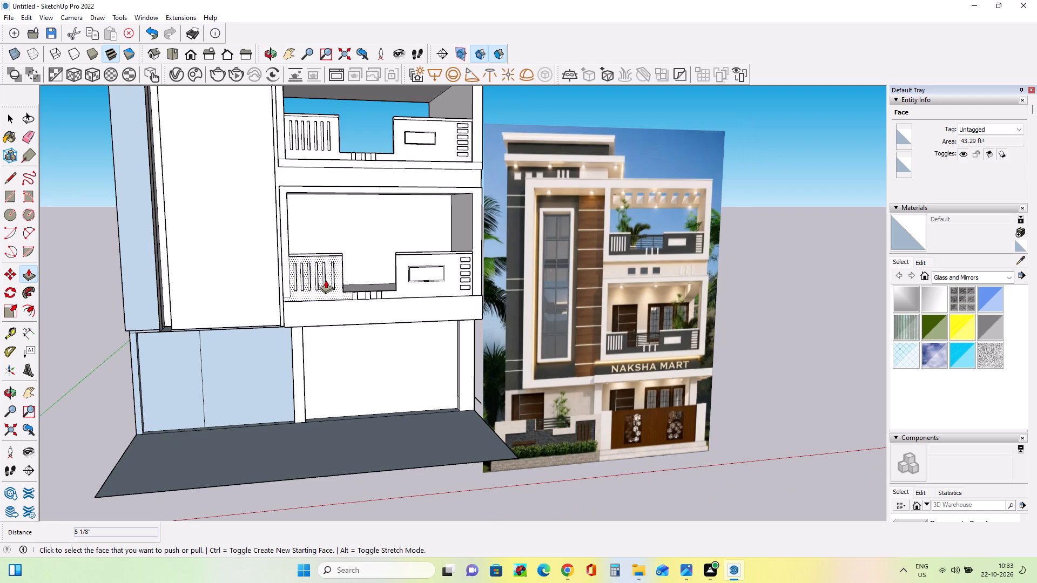
scroll(259, 307, down, 7)
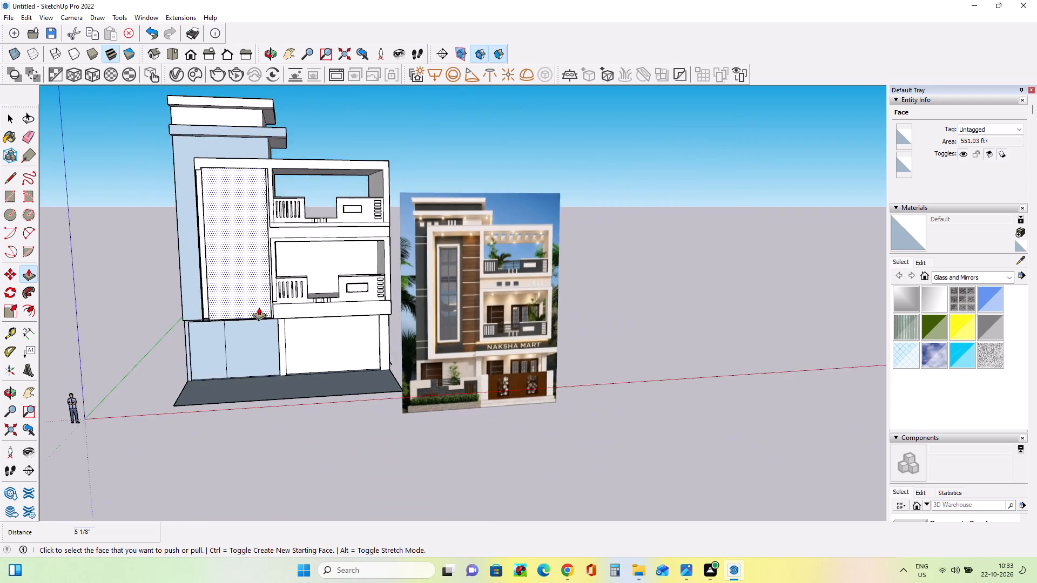
middle_drag(340, 300, 351, 325)
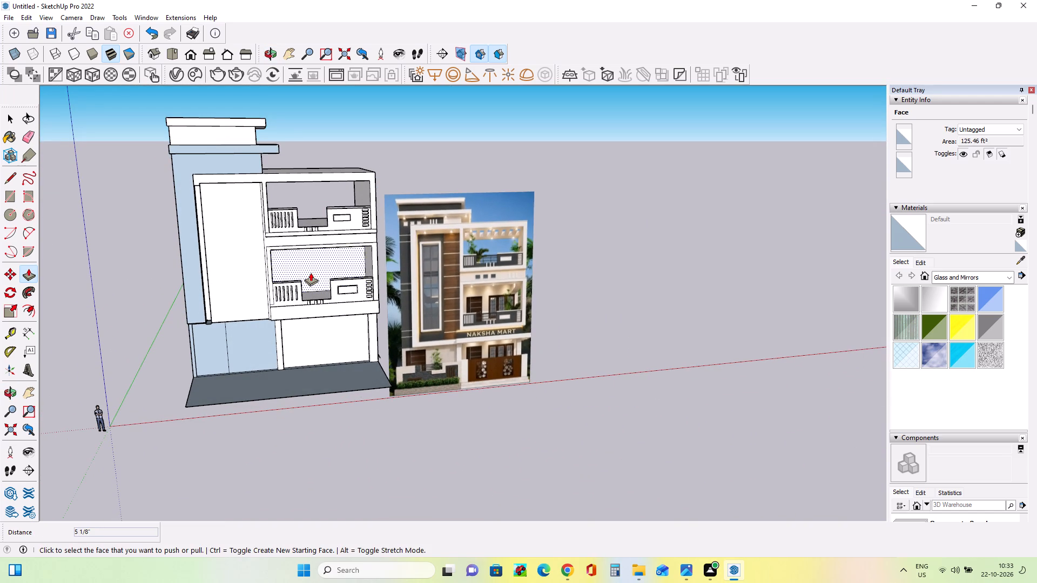
scroll(312, 275, down, 3)
middle_drag(313, 278, 322, 297)
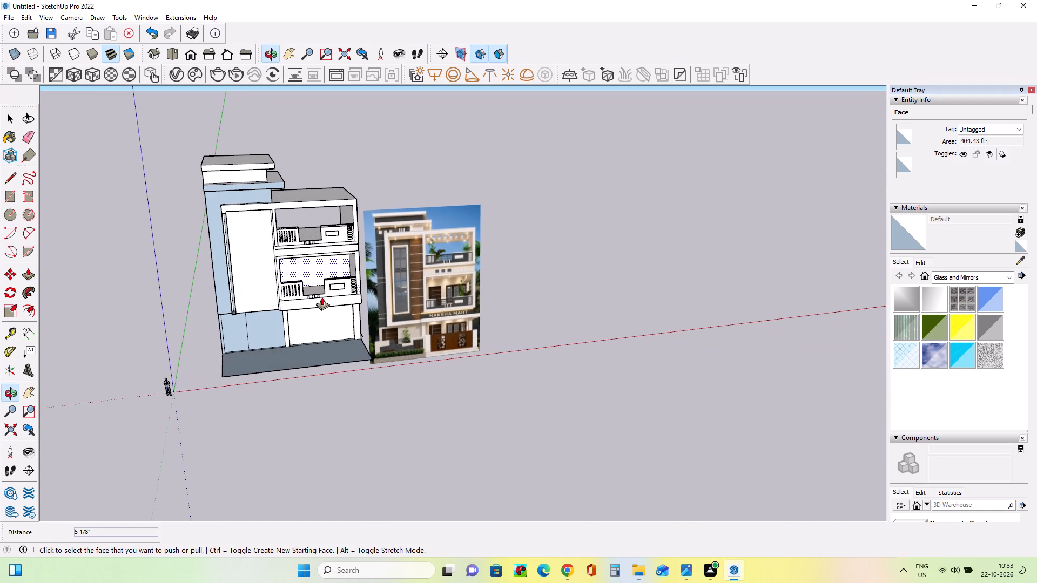
scroll(398, 211, down, 3)
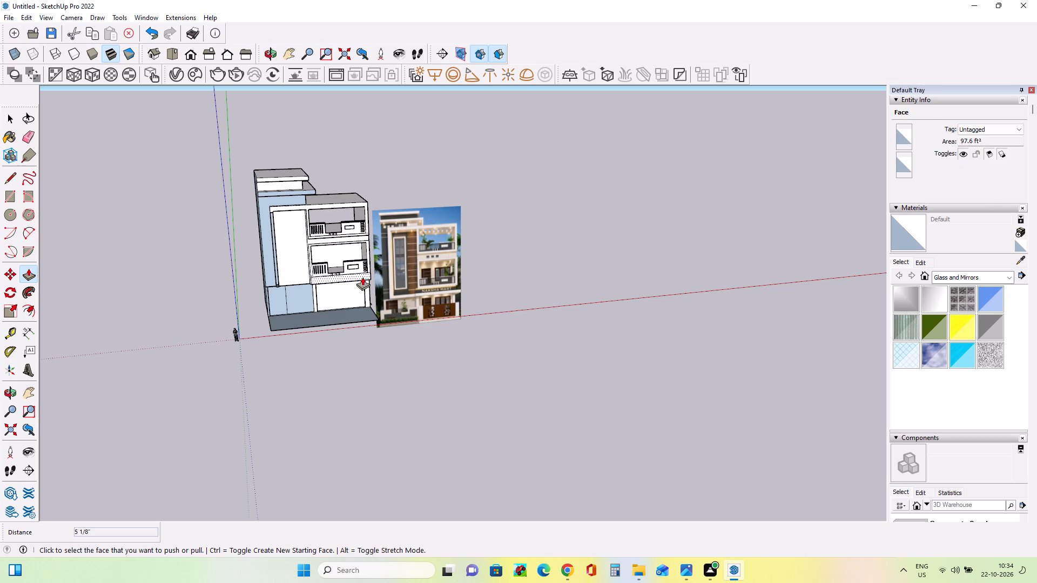
scroll(362, 277, down, 10)
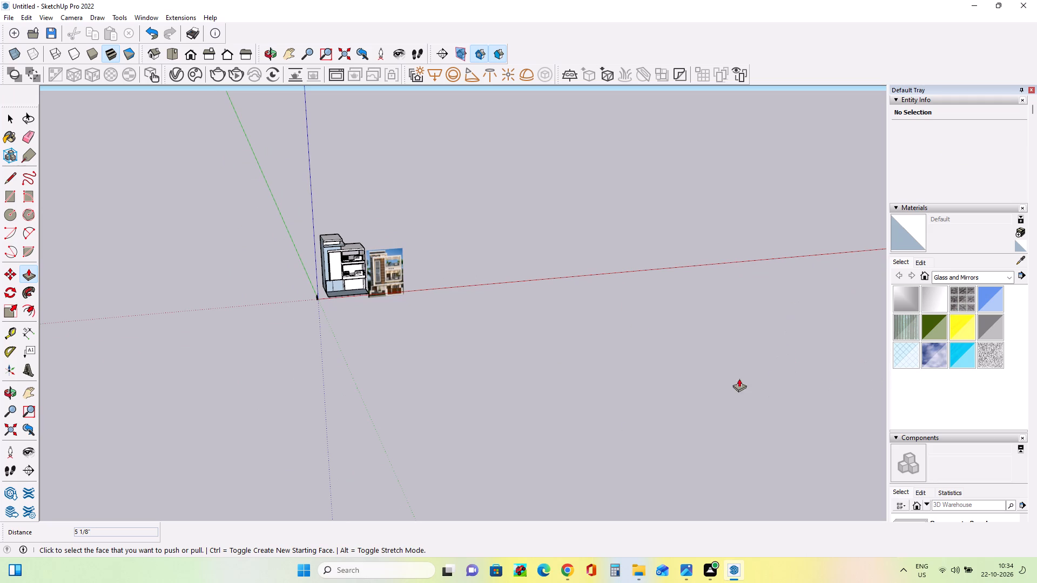
middle_drag(630, 372, 680, 369)
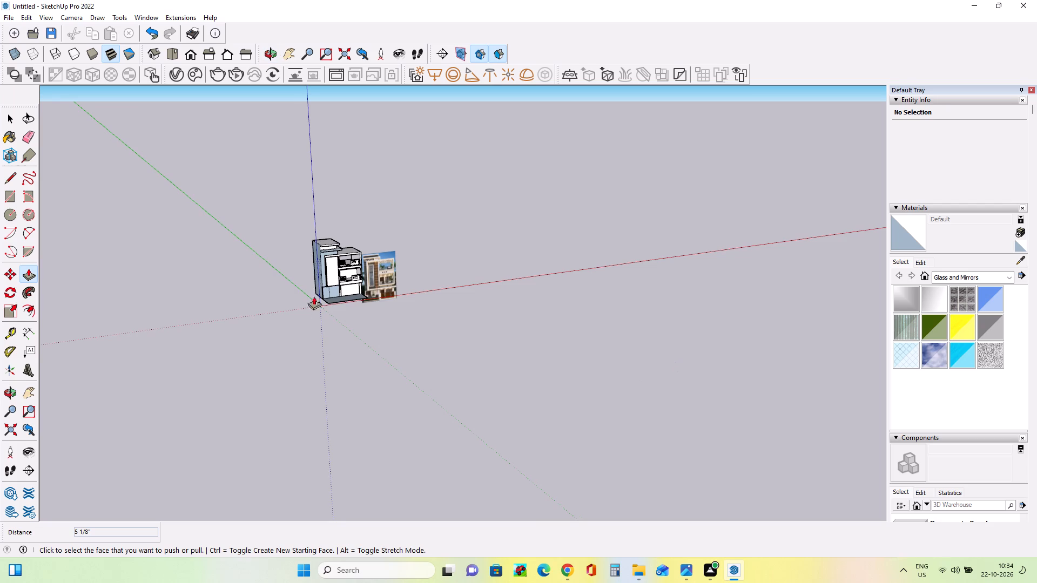
scroll(328, 282, up, 12)
middle_drag(406, 328, 361, 329)
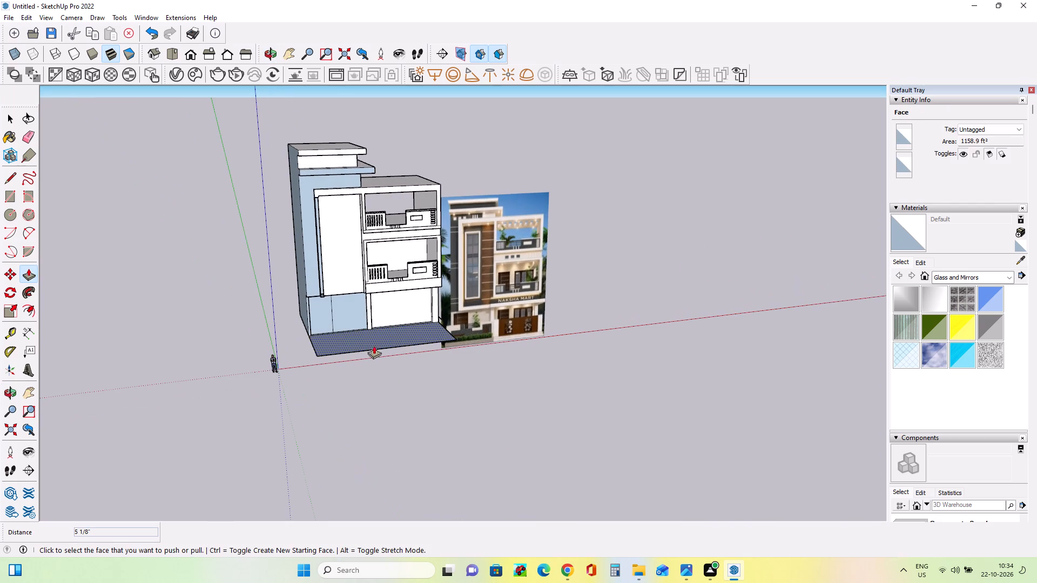
middle_drag(441, 384, 437, 371)
scroll(389, 279, up, 2)
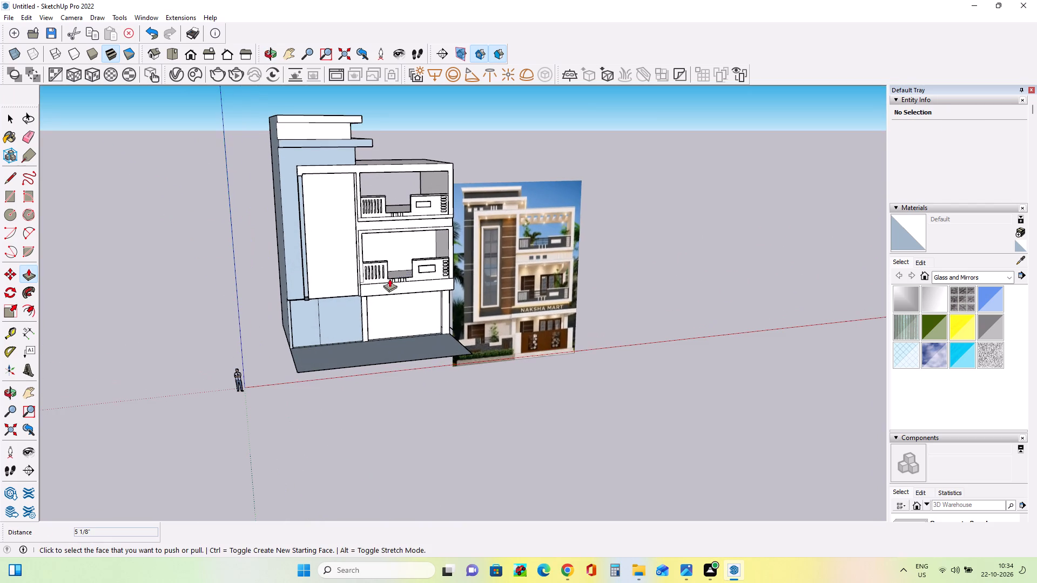
middle_drag(408, 371, 418, 371)
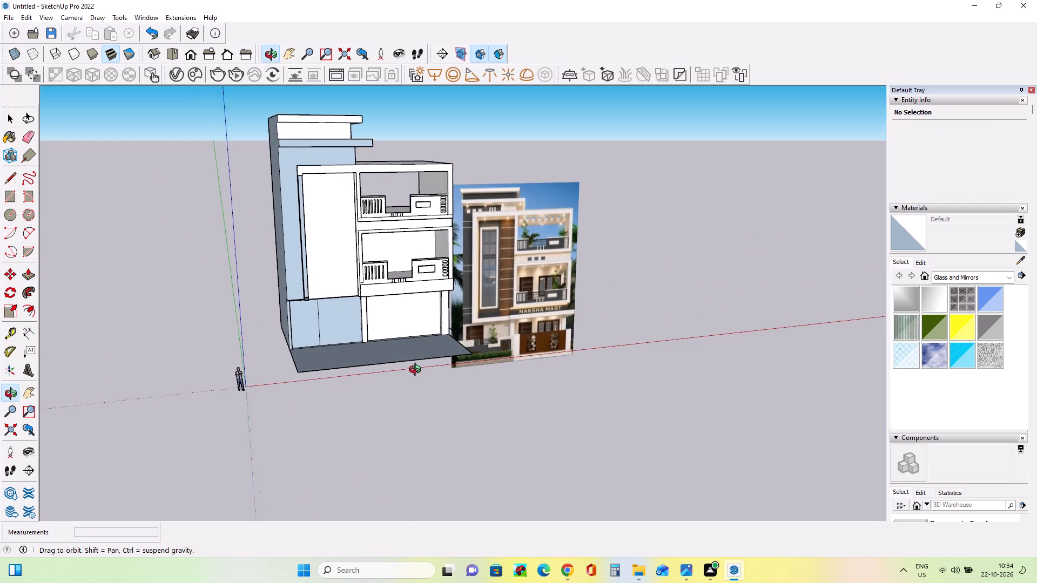
middle_drag(418, 371, 419, 373)
scroll(409, 250, up, 6)
middle_drag(429, 304, 442, 339)
click(27, 383)
click(30, 395)
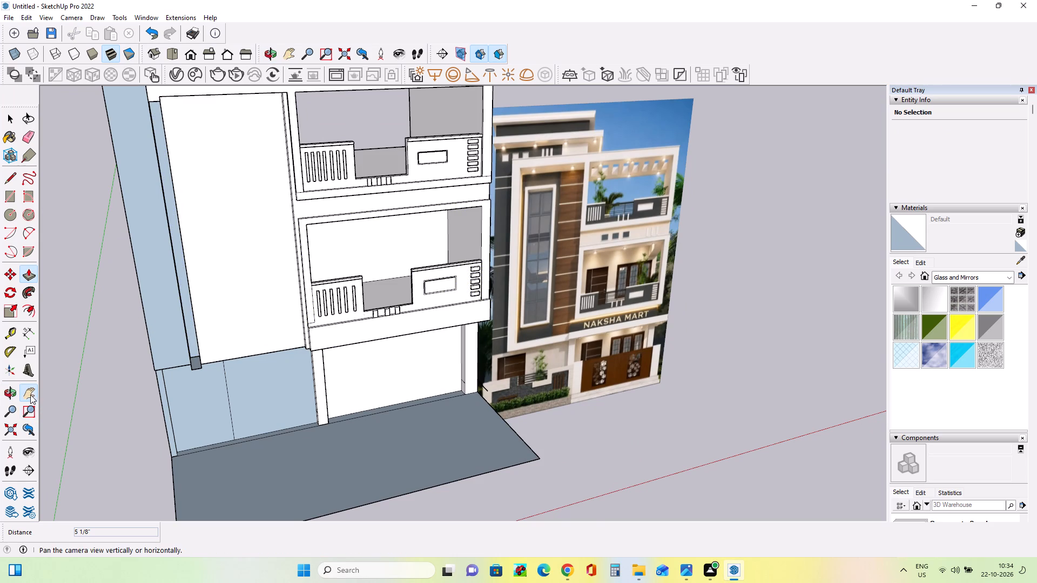
drag(319, 339, 338, 431)
middle_drag(447, 406, 437, 275)
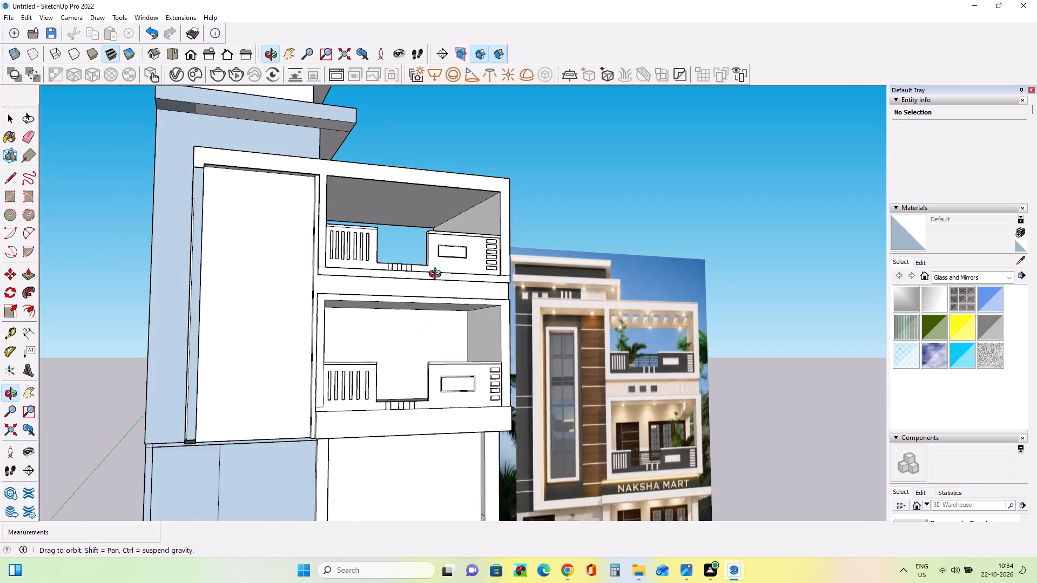
middle_drag(437, 275, 438, 275)
scroll(443, 277, down, 2)
middle_drag(544, 342, 412, 374)
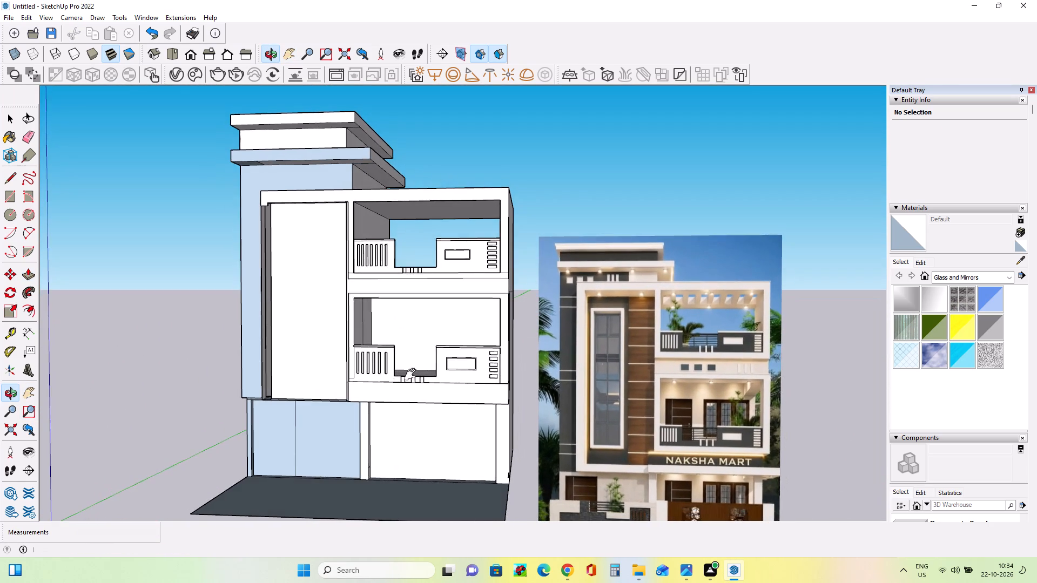
middle_drag(437, 370, 456, 397)
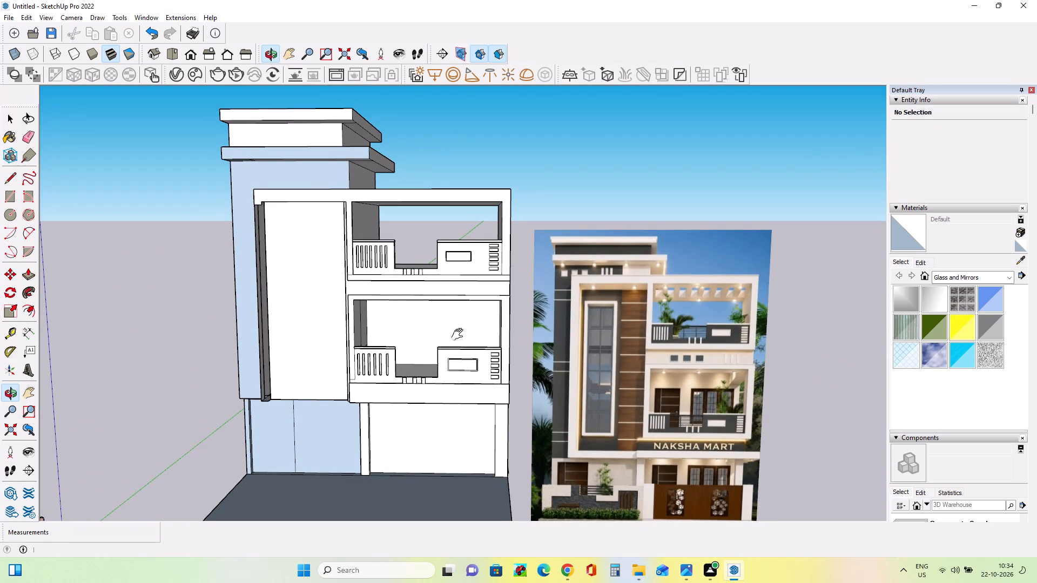
middle_drag(460, 335, 466, 338)
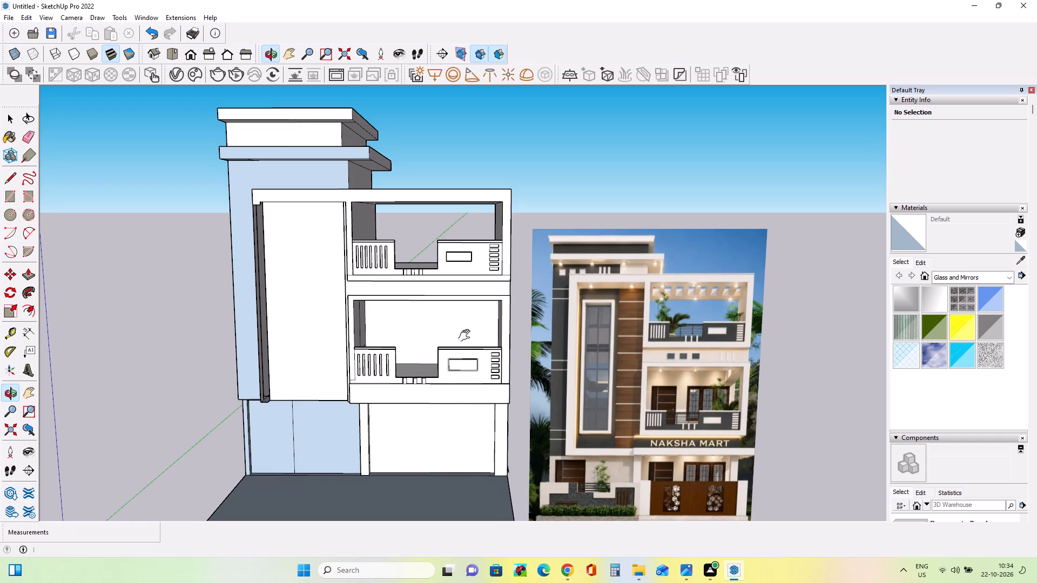
middle_drag(467, 336, 470, 341)
middle_drag(349, 326, 412, 332)
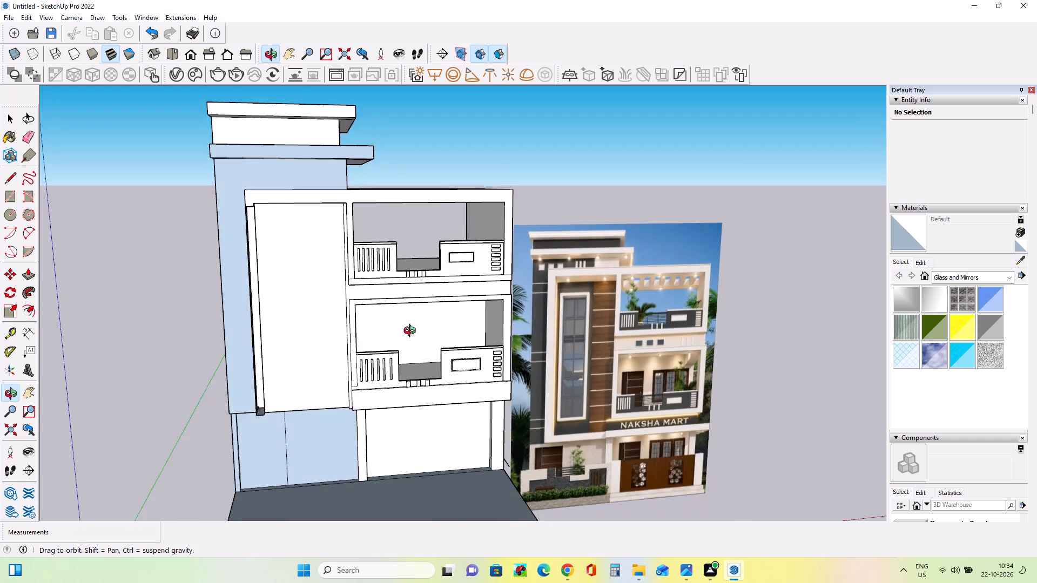
middle_drag(412, 332, 332, 357)
scroll(284, 360, up, 3)
middle_drag(288, 358, 345, 379)
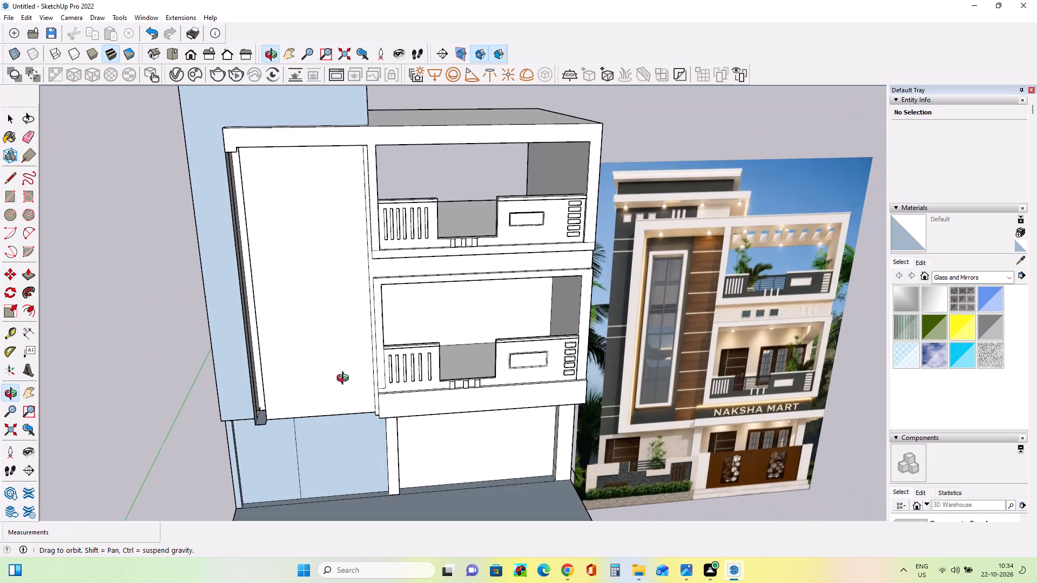
middle_drag(345, 379, 363, 391)
scroll(363, 363, down, 2)
Draw a tall narrow rectangle closing the open outer edge of the tall facade panel, from beneath the top beam's end to the panel's bottom.
middle_drag(363, 363, 470, 316)
scroll(282, 245, up, 1)
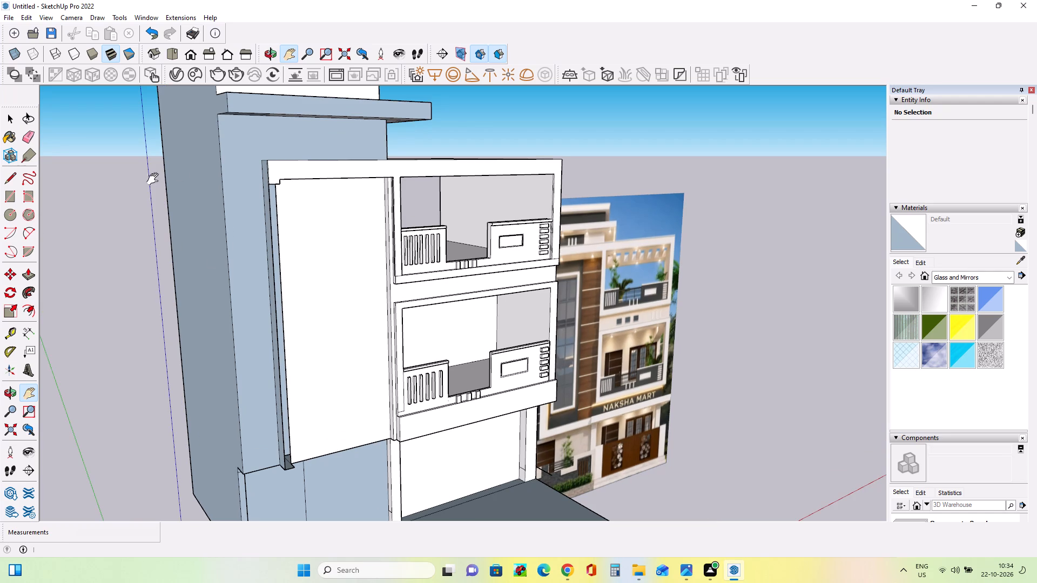
click(16, 203)
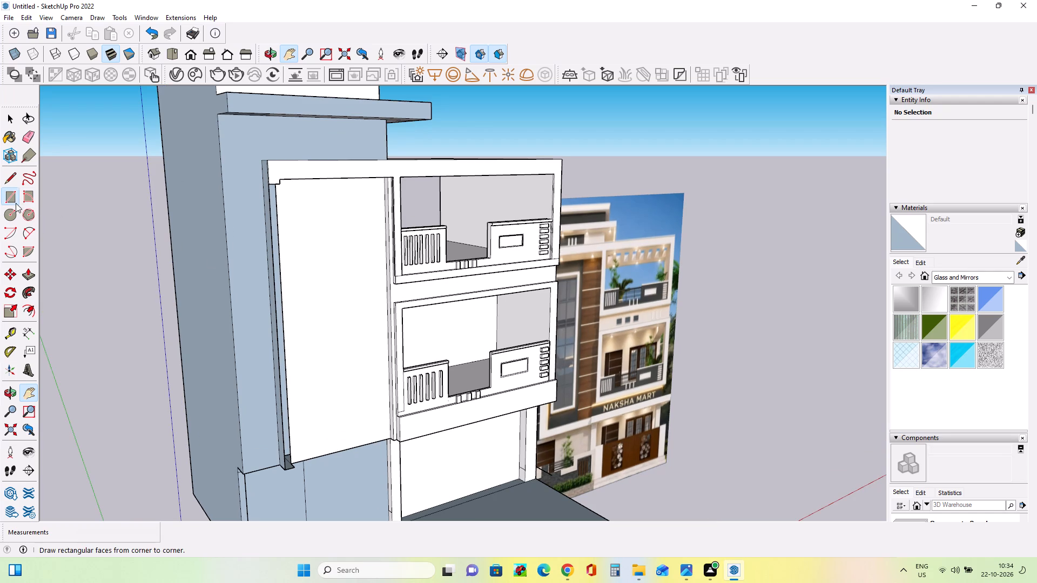
click(271, 188)
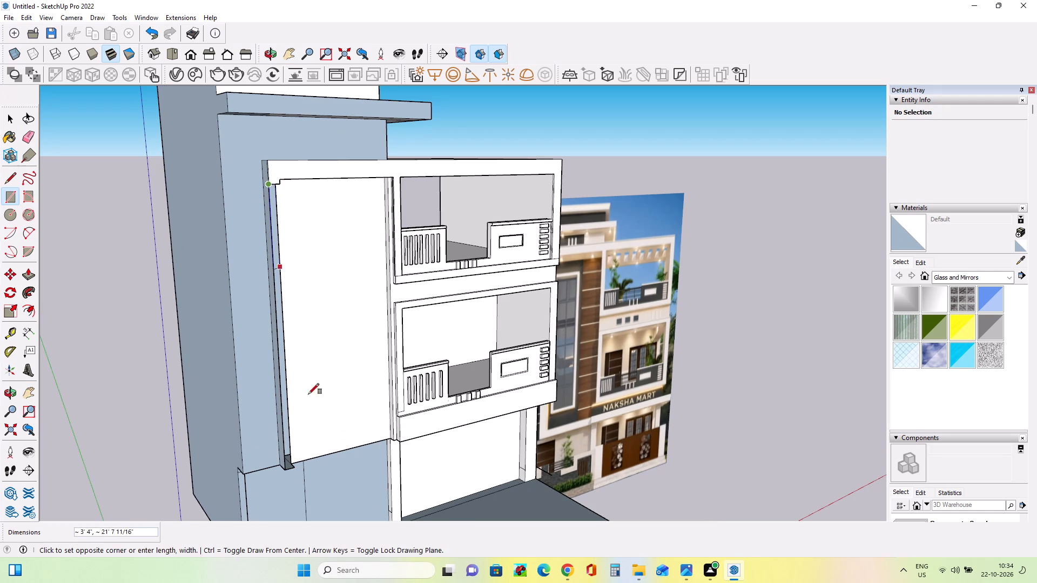
scroll(298, 472, up, 3)
click(293, 467)
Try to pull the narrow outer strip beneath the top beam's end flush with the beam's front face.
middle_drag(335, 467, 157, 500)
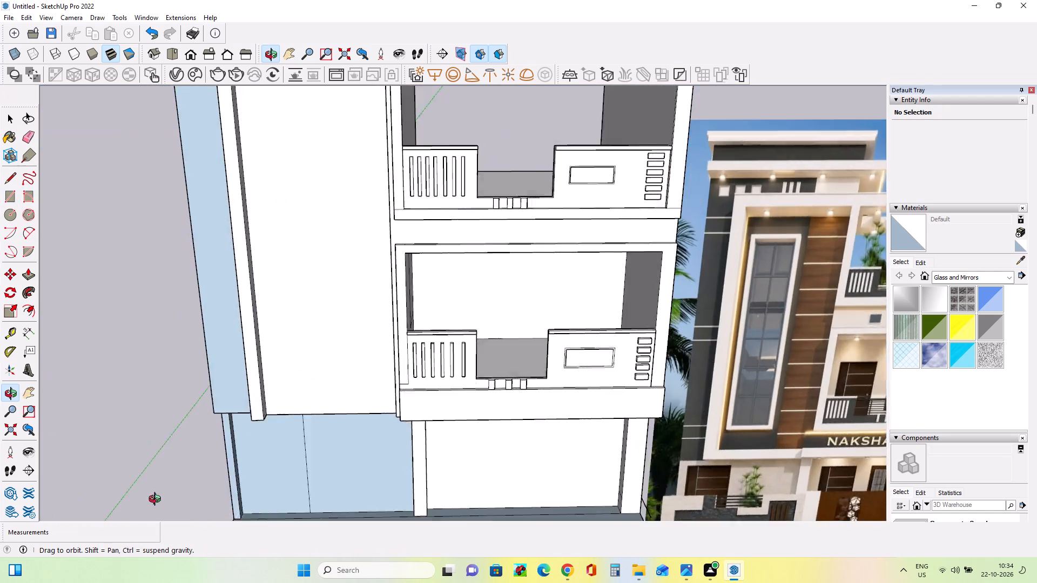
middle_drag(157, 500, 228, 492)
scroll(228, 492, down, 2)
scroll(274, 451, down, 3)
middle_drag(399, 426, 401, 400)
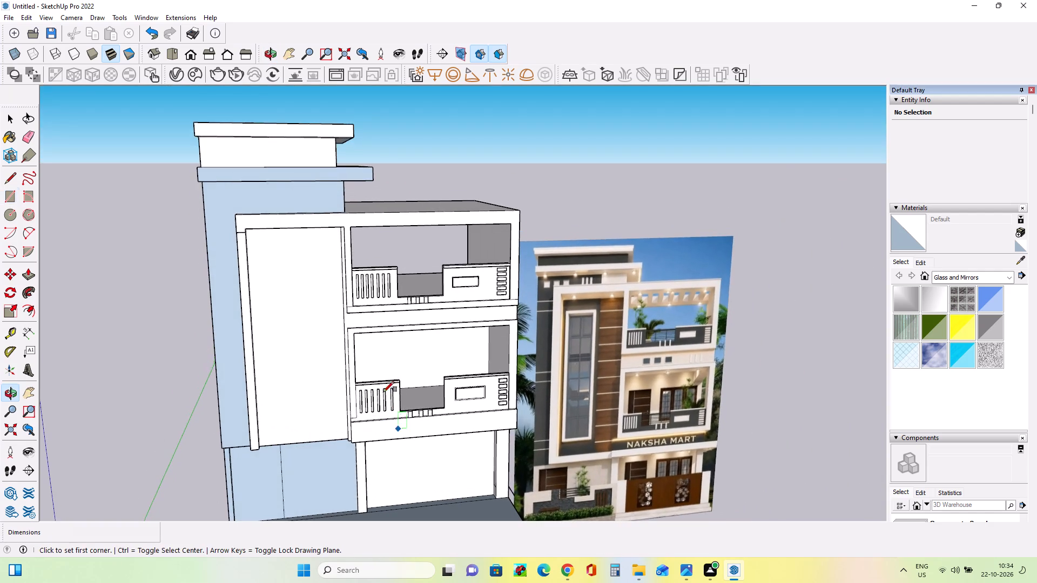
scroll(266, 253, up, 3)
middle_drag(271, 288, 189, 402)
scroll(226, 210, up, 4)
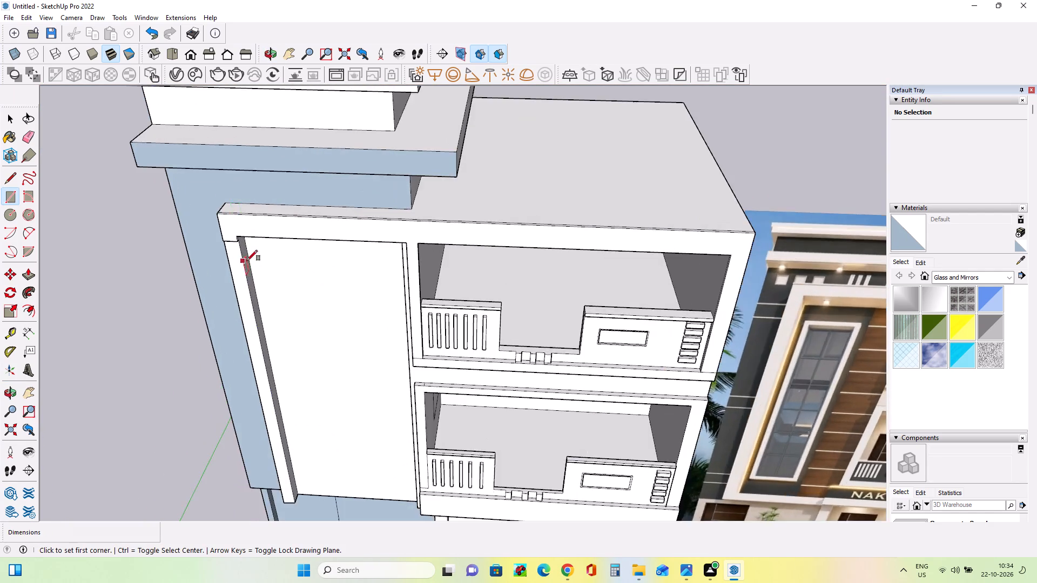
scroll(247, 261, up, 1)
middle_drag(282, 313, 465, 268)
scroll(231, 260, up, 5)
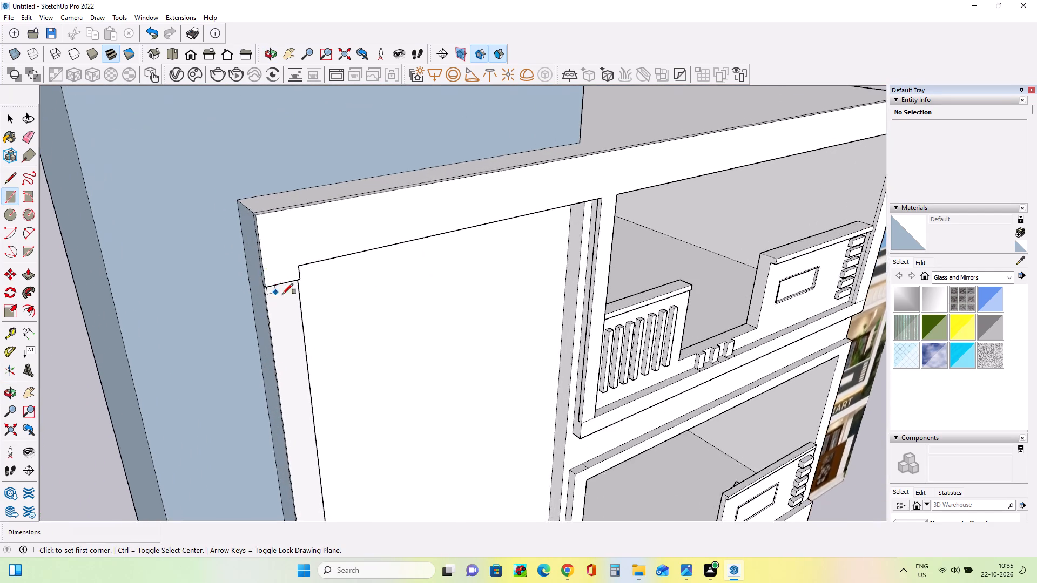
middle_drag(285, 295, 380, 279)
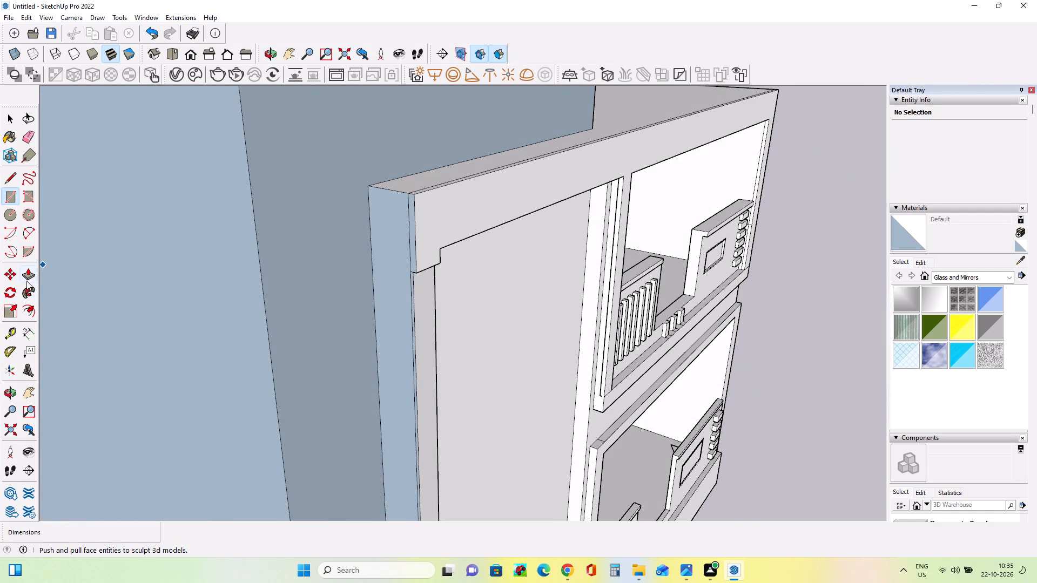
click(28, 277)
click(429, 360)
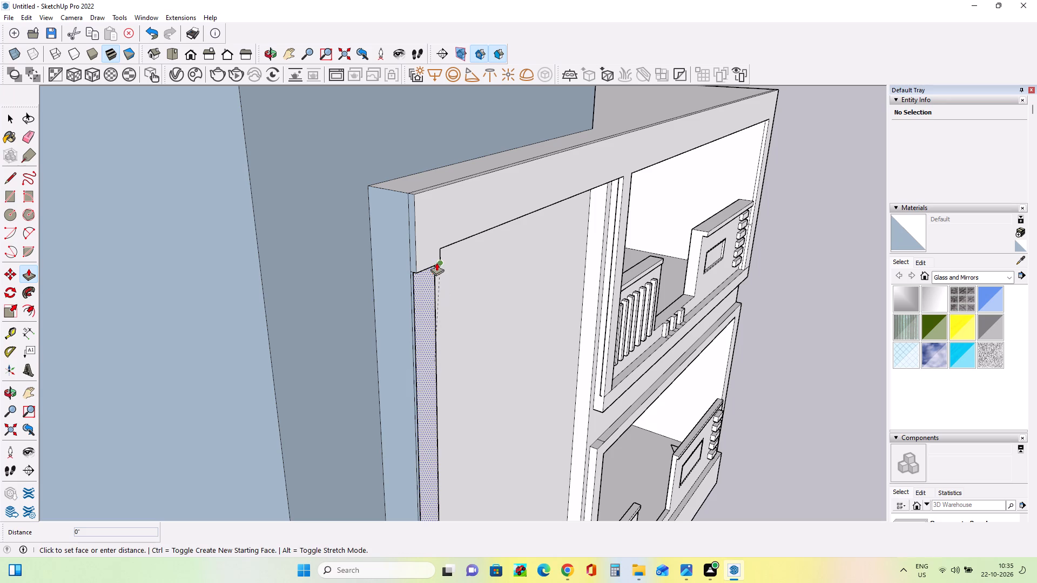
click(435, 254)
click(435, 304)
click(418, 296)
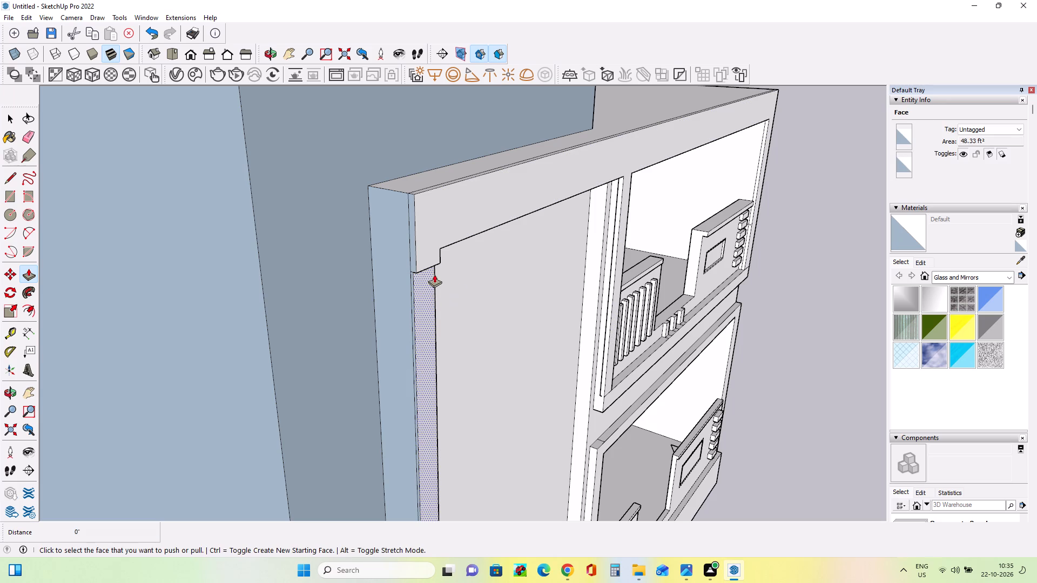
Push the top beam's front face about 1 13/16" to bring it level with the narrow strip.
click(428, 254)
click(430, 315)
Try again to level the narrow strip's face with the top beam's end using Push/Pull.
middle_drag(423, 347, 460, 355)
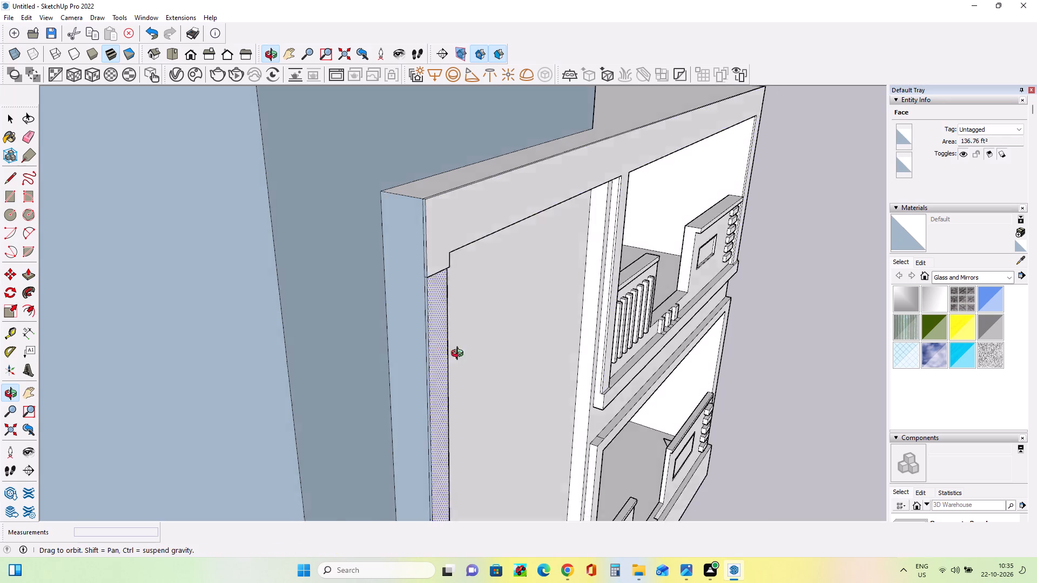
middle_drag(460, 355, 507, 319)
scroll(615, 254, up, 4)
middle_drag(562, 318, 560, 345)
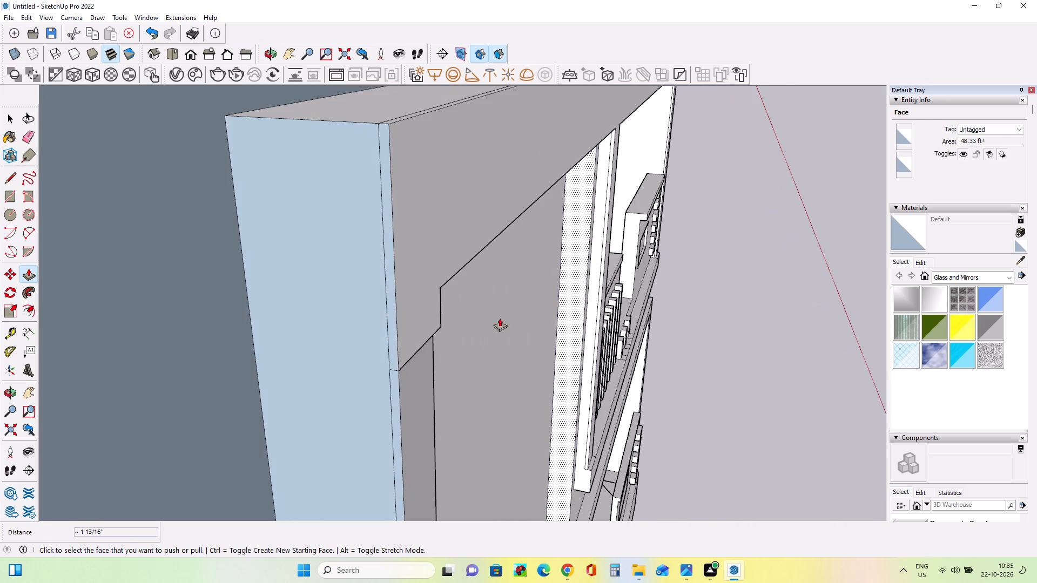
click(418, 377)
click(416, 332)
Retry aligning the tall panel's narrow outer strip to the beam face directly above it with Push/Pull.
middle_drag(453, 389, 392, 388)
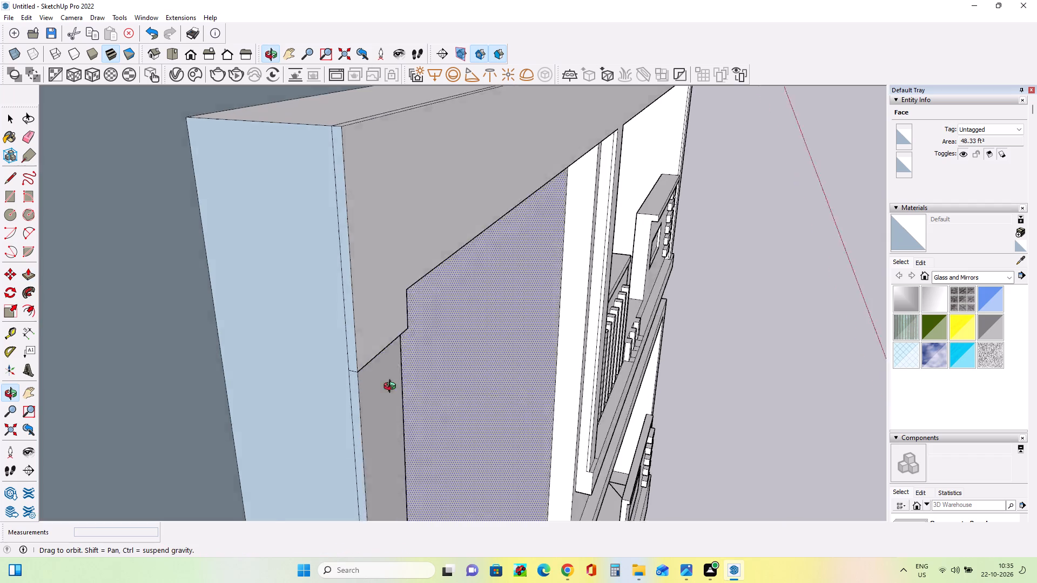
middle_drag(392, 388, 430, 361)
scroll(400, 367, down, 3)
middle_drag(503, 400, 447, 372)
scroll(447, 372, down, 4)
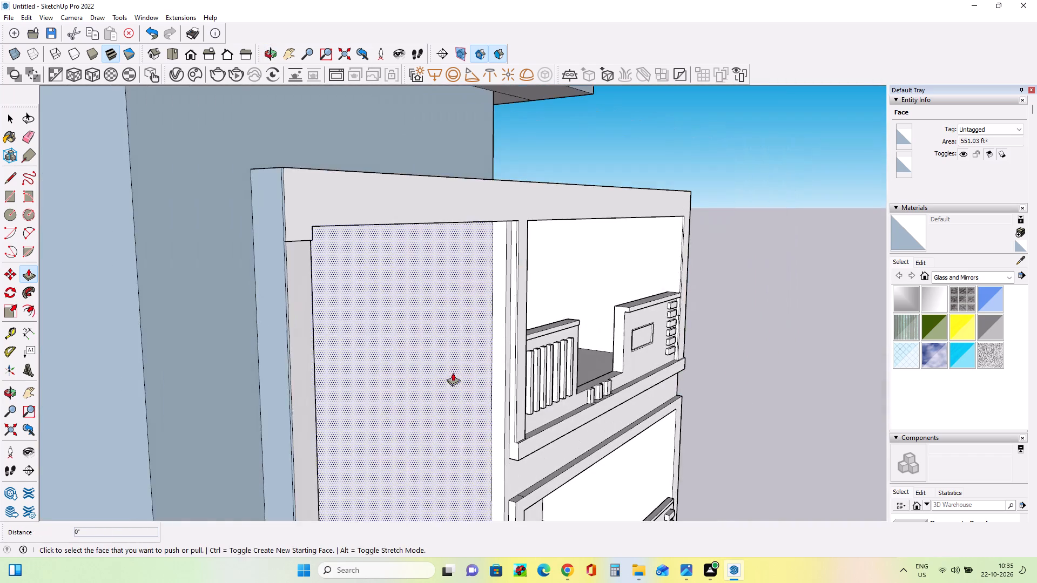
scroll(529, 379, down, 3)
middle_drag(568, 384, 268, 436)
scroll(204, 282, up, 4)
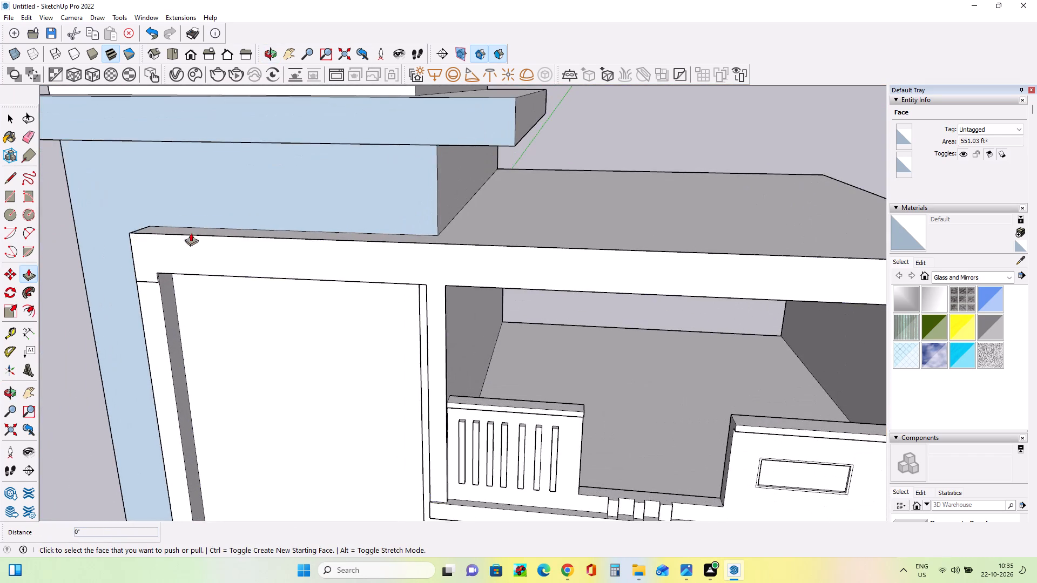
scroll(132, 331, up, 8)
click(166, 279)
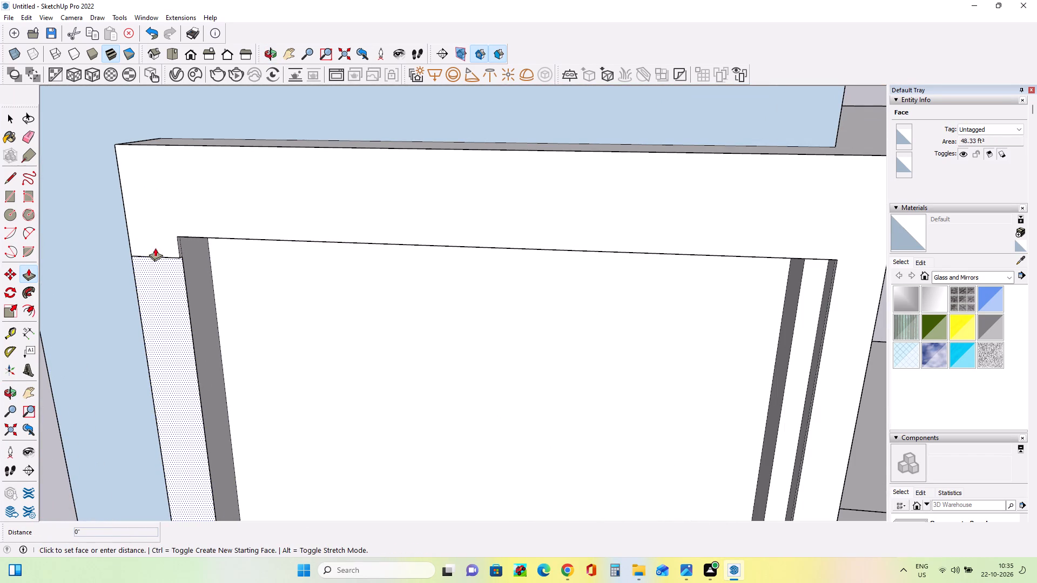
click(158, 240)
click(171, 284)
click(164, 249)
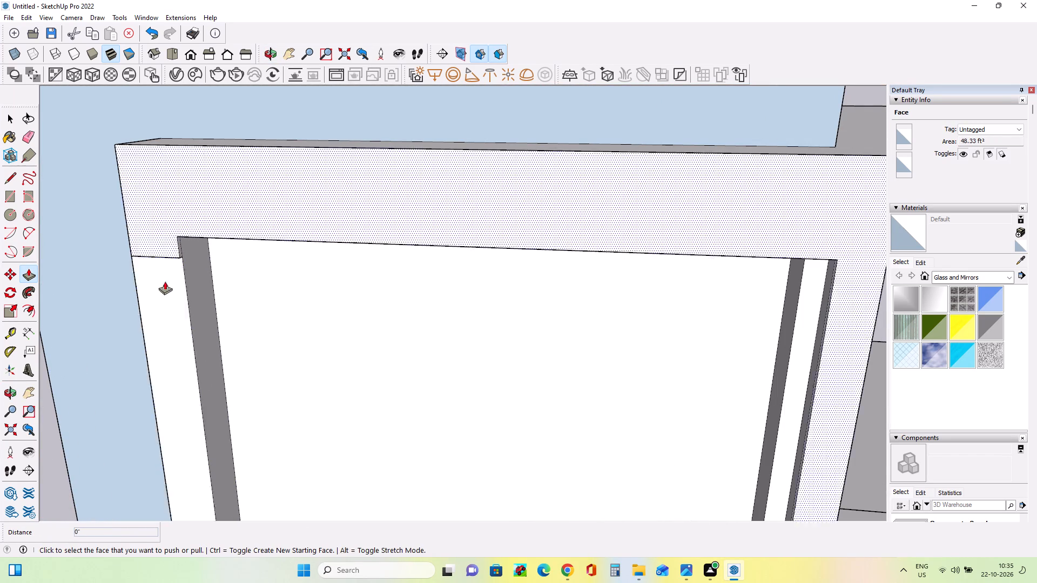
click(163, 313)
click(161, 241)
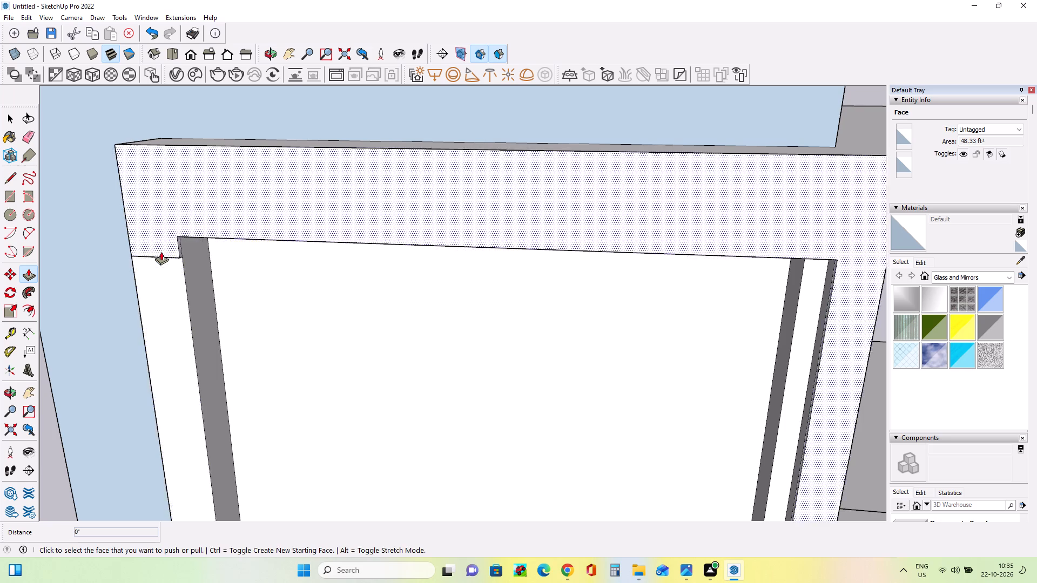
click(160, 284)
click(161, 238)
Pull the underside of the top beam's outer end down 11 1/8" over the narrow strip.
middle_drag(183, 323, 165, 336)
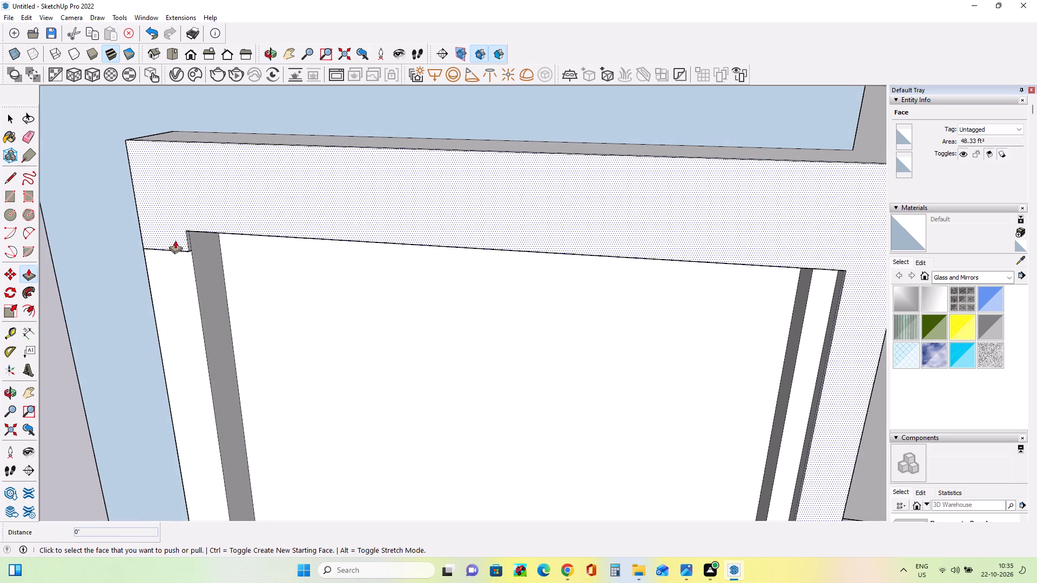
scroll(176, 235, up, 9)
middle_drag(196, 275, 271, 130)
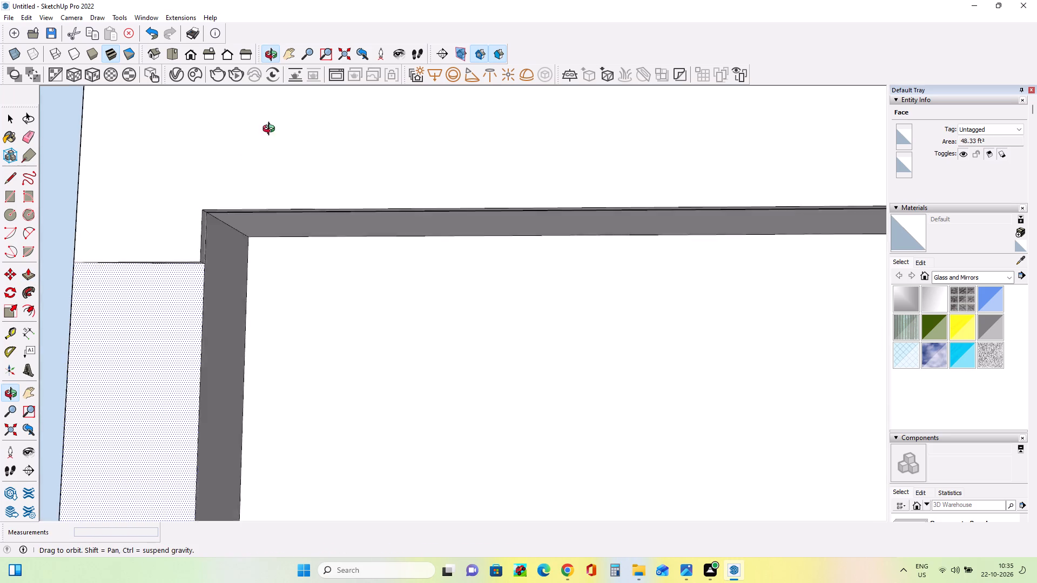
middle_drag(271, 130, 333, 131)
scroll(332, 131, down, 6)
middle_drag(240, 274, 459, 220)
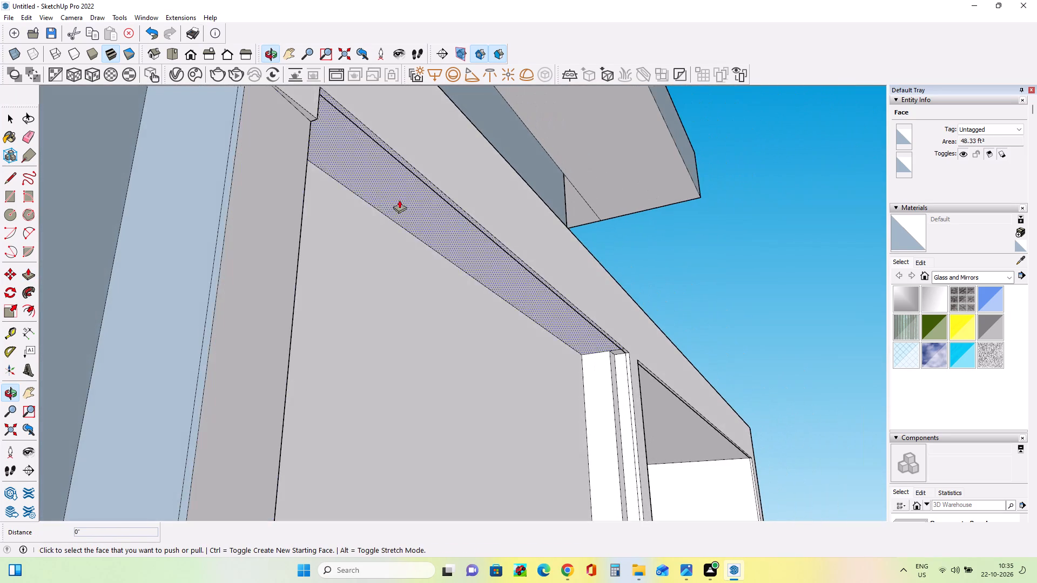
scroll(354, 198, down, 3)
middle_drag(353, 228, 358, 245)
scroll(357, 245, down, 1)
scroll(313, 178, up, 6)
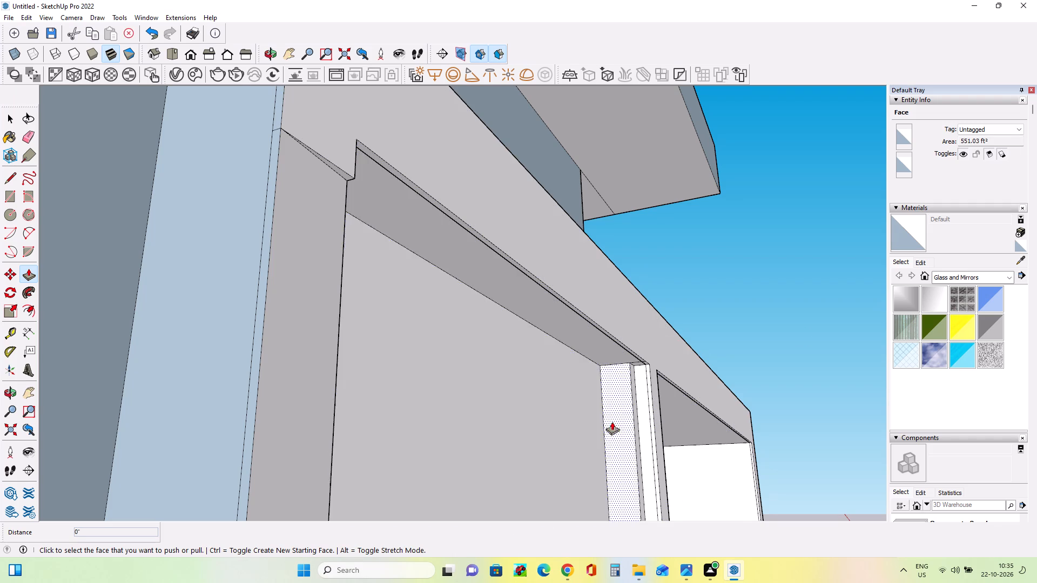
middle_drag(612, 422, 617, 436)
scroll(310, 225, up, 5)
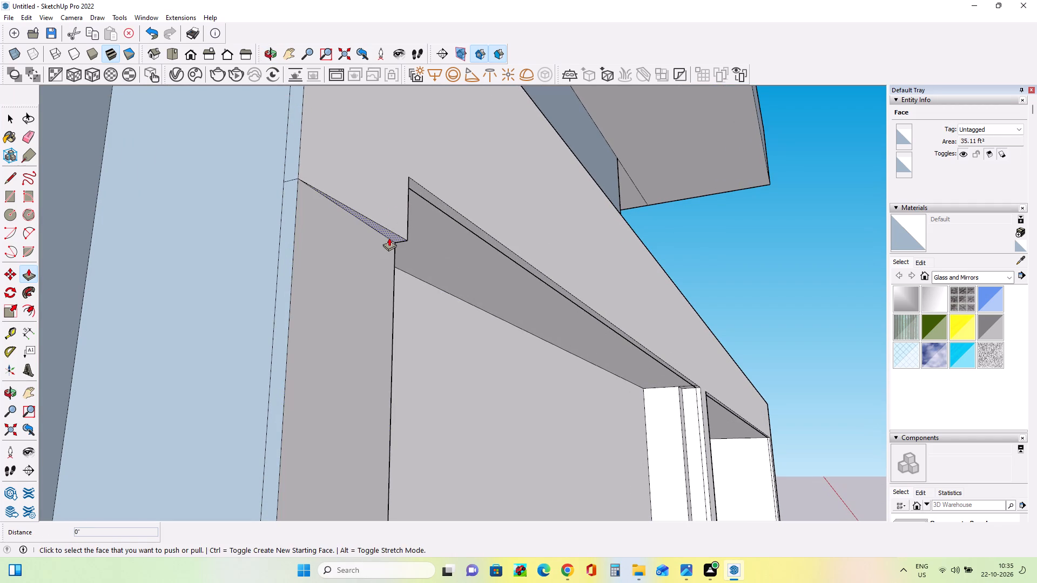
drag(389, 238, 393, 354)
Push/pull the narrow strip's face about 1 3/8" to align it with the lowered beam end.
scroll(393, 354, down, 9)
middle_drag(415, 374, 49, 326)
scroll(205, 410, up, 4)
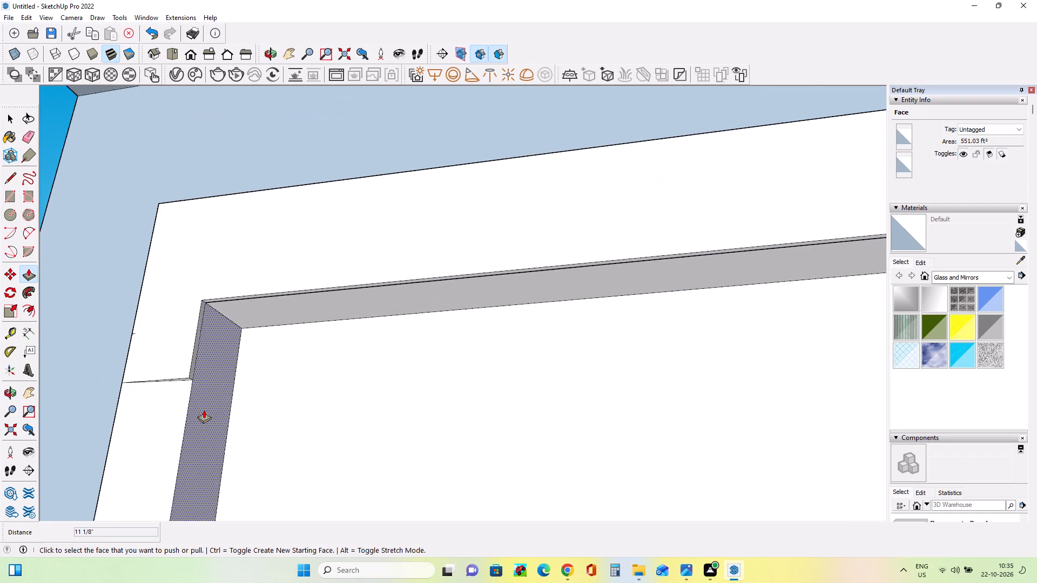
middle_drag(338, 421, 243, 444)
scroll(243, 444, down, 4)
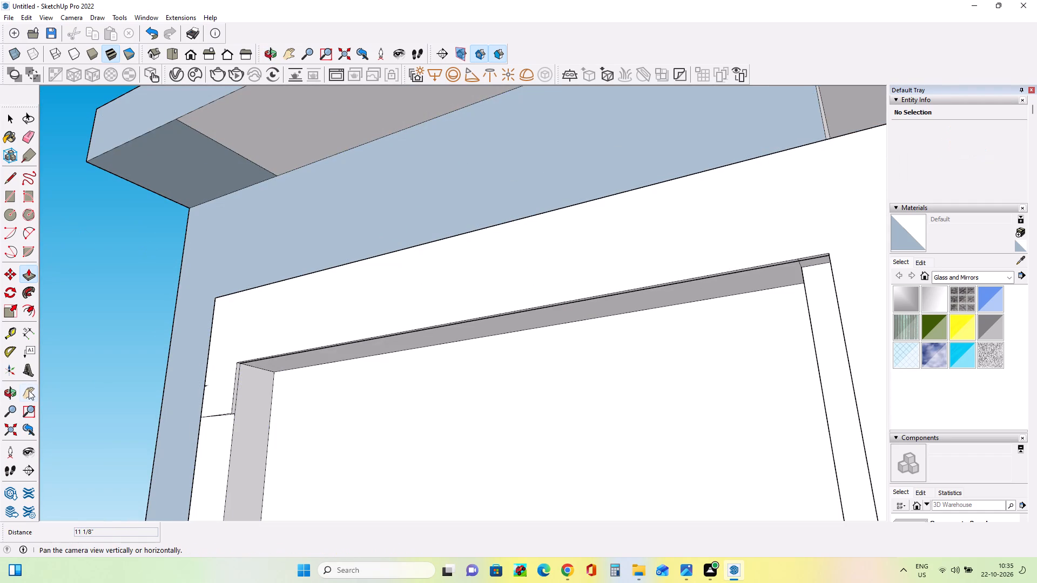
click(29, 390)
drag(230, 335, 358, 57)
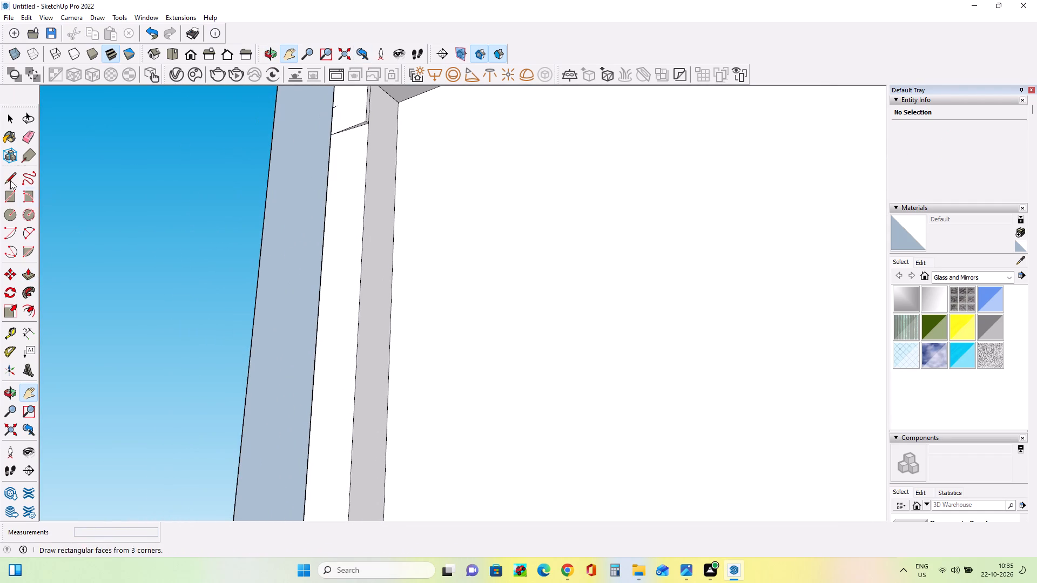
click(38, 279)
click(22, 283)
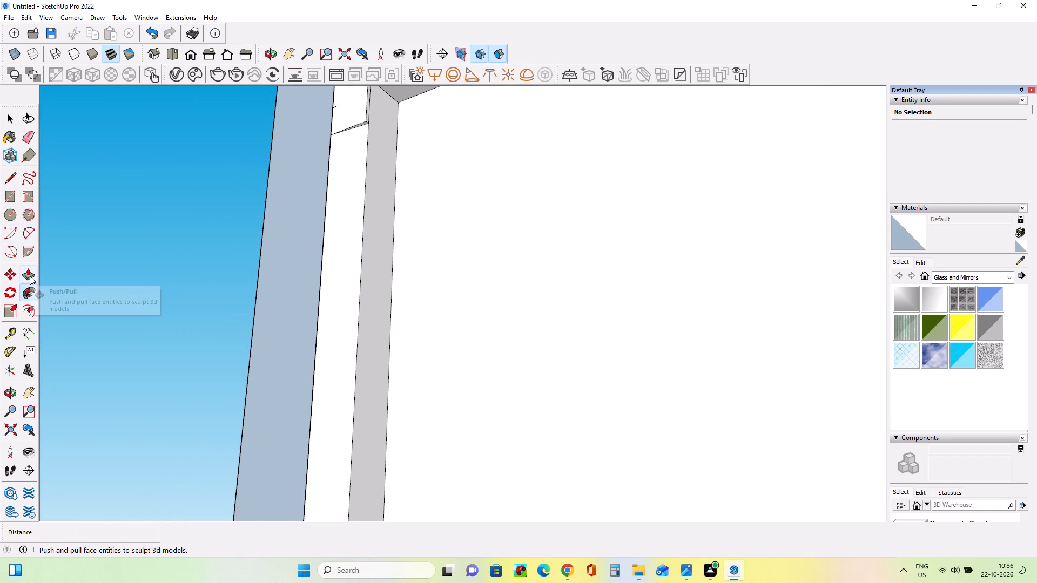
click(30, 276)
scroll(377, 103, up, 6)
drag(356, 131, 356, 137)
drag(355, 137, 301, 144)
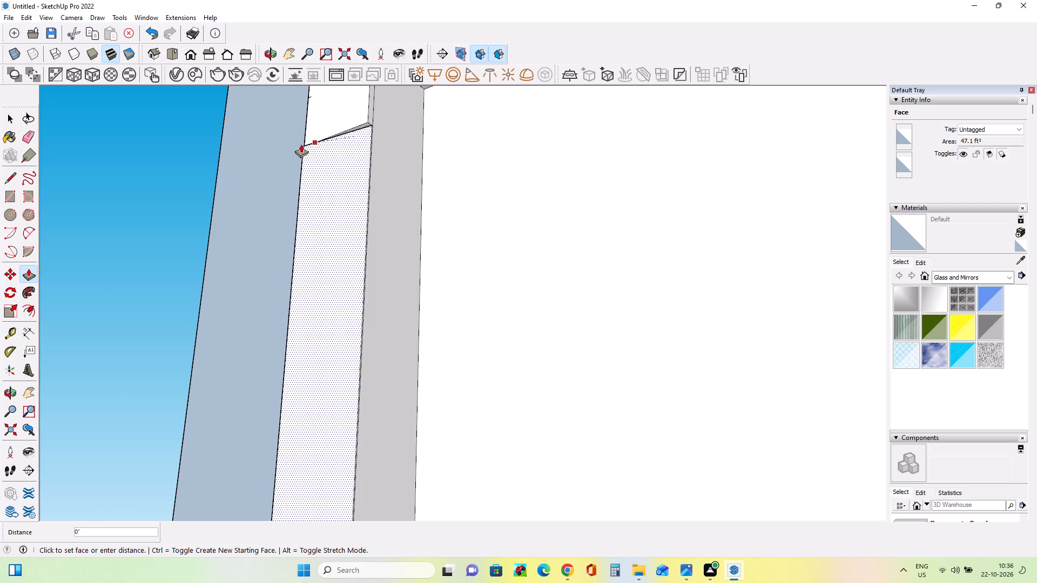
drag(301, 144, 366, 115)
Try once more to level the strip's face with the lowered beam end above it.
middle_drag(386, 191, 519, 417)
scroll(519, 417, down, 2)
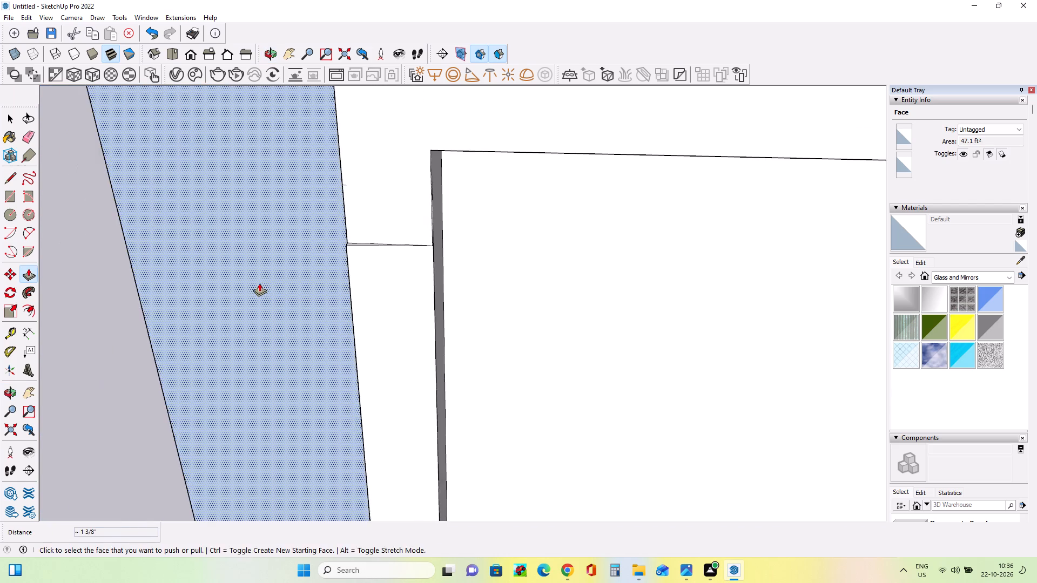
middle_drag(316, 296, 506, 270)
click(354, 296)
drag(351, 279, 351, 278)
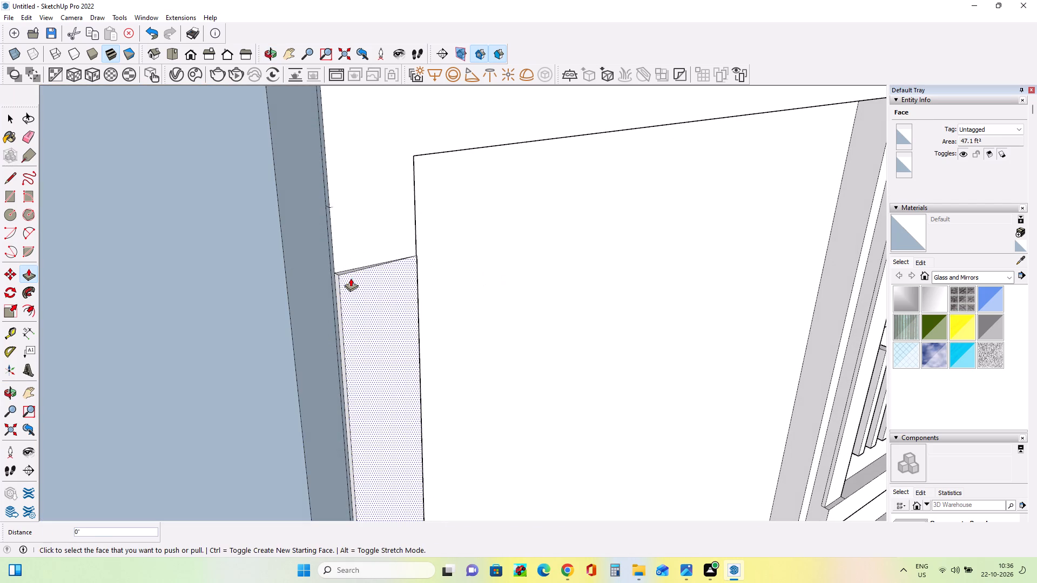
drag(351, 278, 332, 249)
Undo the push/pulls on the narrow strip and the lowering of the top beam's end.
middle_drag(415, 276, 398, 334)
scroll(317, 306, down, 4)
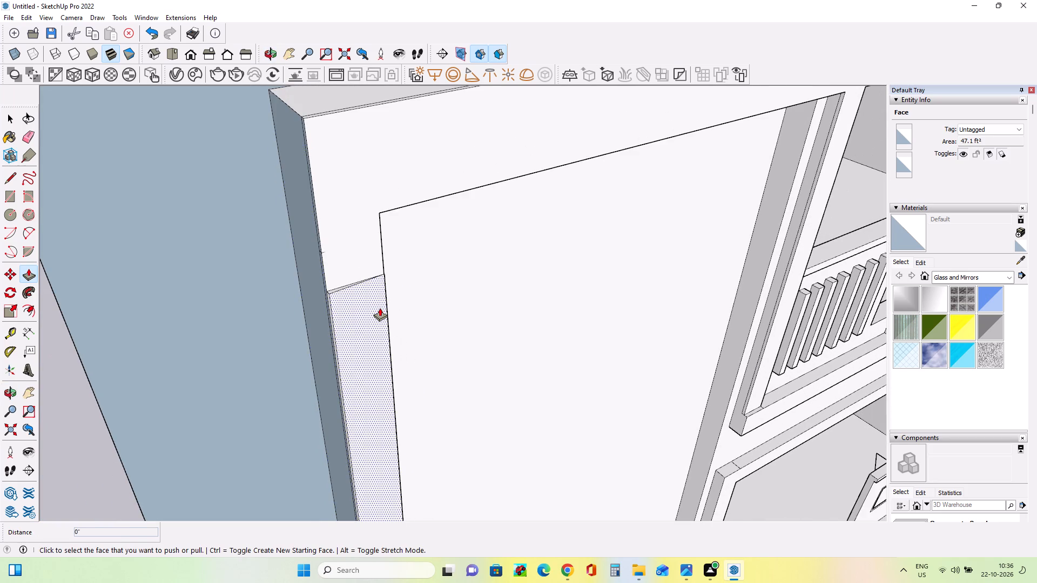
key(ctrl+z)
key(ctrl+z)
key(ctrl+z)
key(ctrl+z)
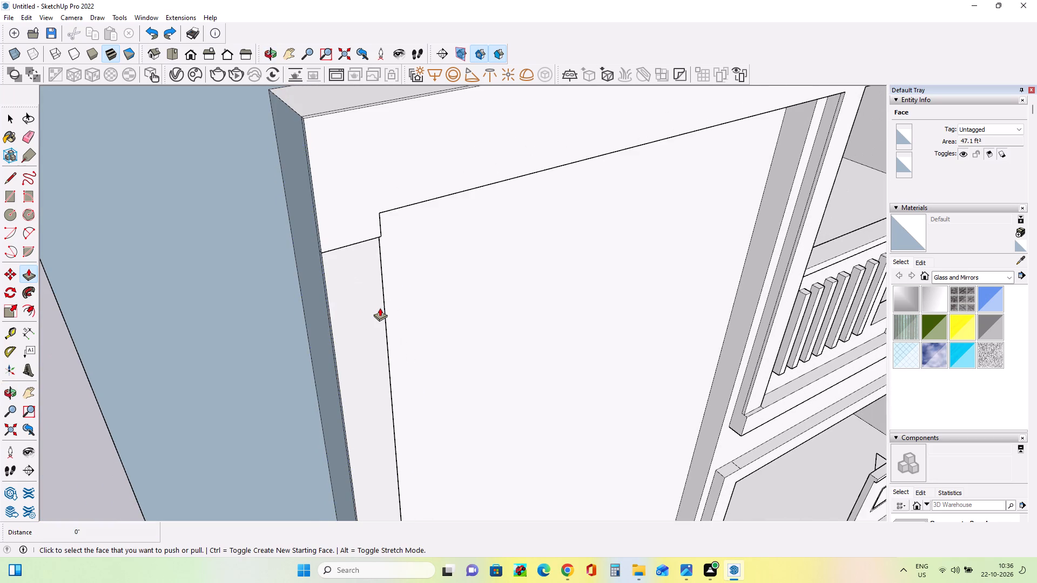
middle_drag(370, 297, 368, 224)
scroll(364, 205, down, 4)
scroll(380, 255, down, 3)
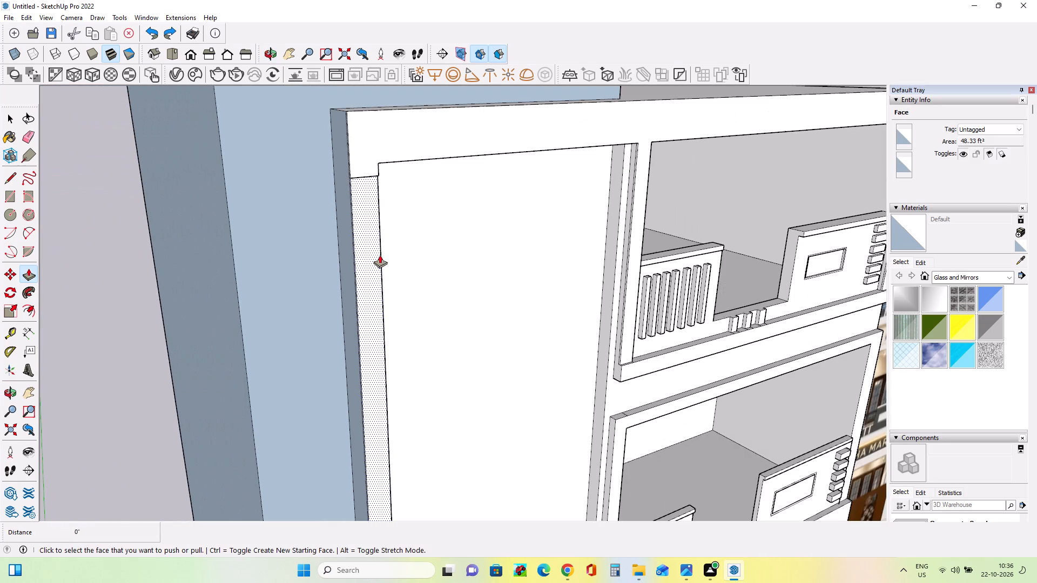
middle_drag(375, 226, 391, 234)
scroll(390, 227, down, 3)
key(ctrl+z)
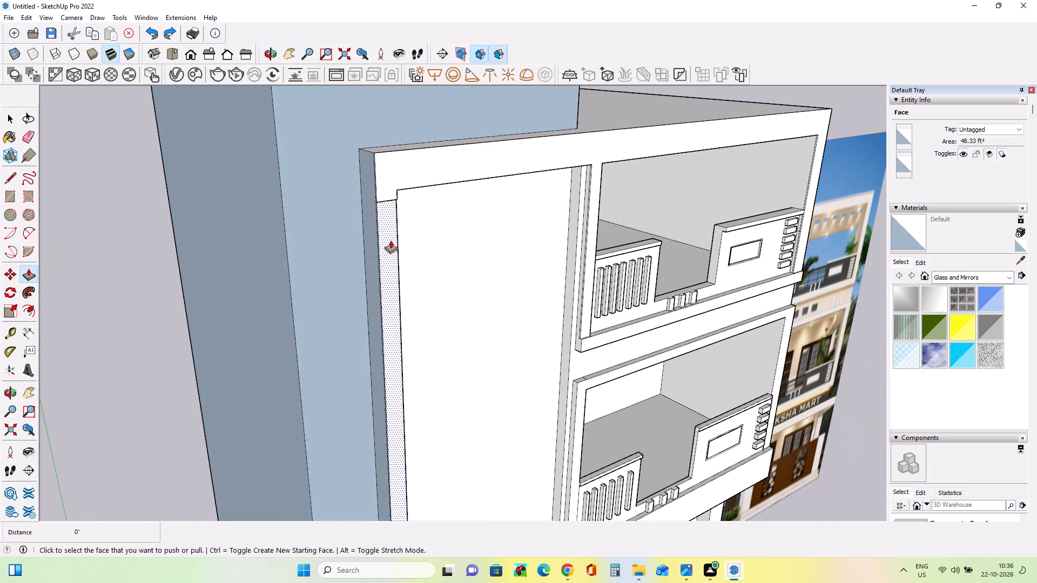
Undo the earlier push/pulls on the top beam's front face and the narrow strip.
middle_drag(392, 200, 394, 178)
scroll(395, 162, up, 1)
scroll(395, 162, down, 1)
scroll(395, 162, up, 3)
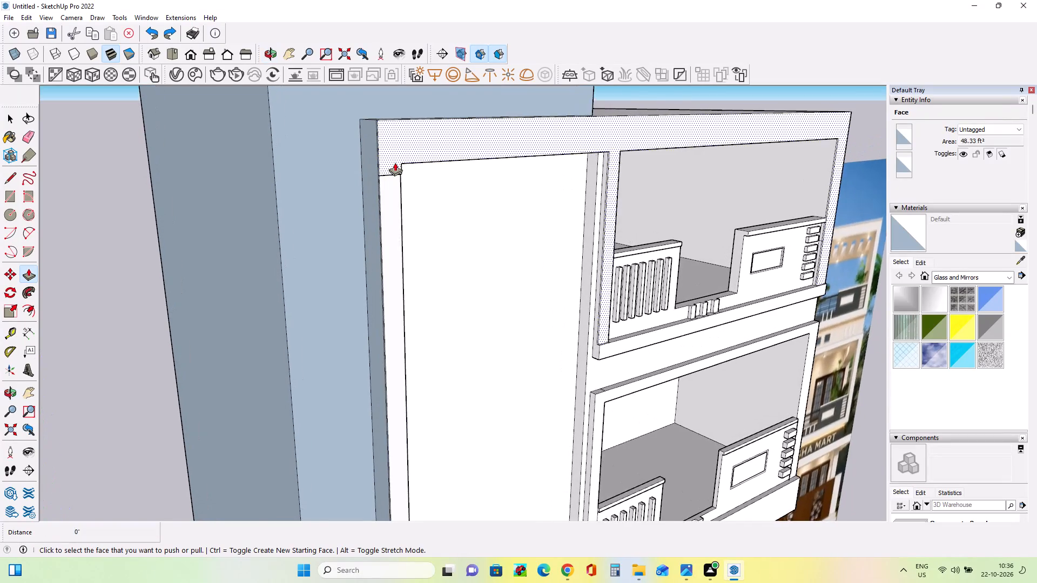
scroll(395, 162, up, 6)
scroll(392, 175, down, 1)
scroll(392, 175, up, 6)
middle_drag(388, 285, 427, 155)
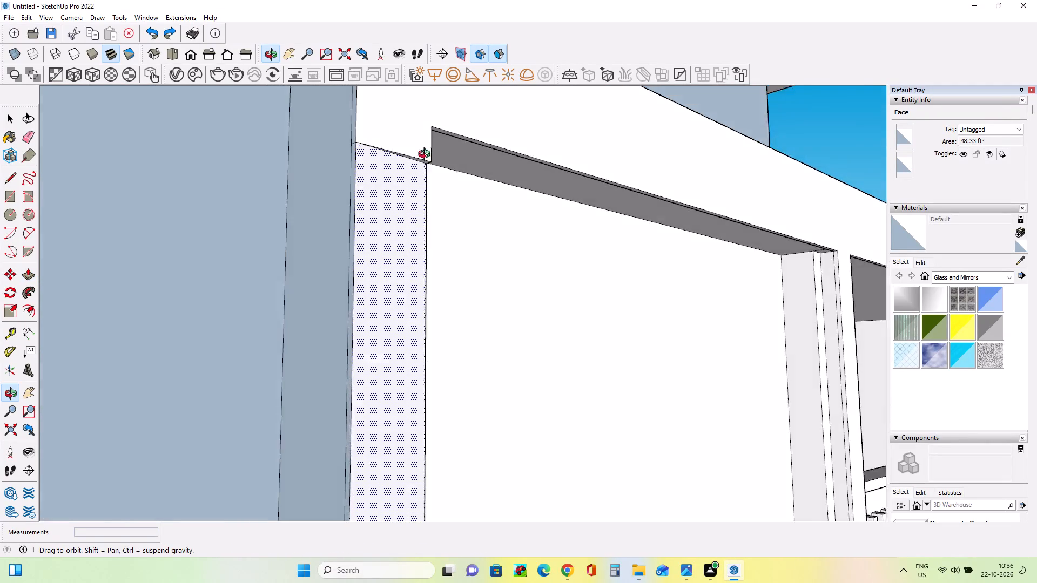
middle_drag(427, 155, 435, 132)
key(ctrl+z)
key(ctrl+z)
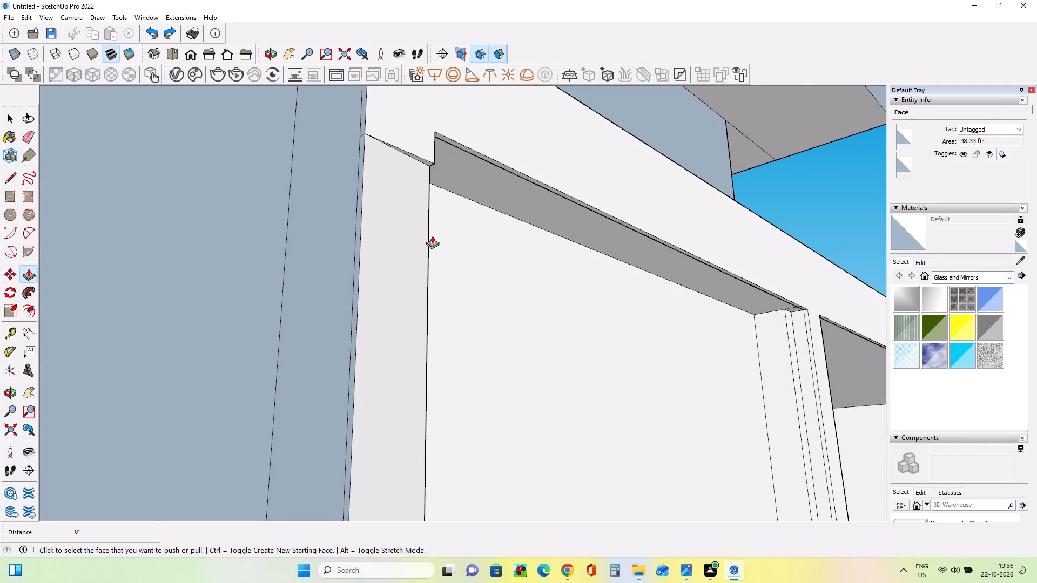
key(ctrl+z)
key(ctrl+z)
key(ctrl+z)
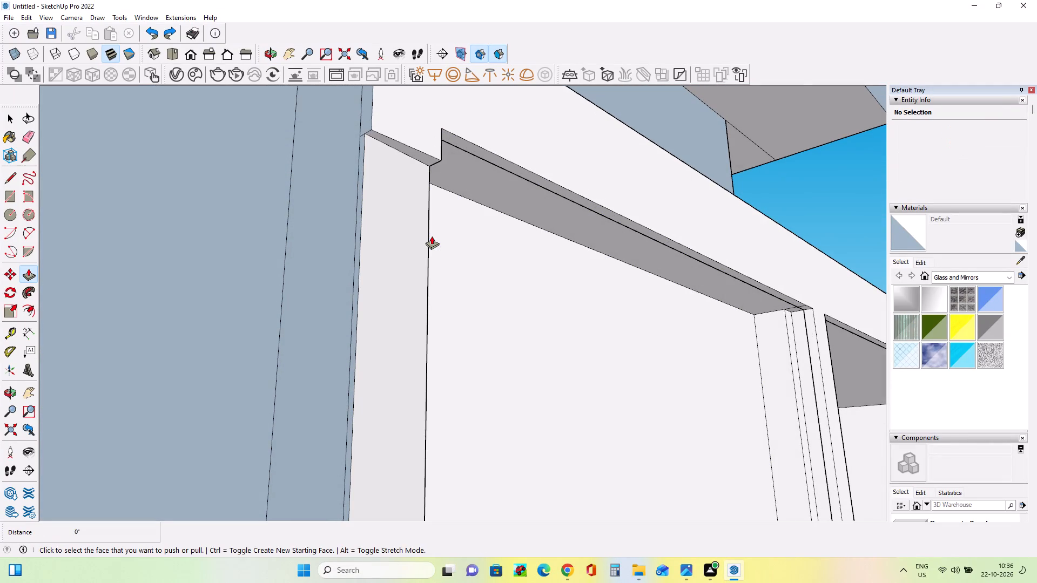
Push/pull the small end face under the top beam's outer corner down about 36' 3 5/16" to the tall panel's bottom.
middle_drag(427, 230, 442, 168)
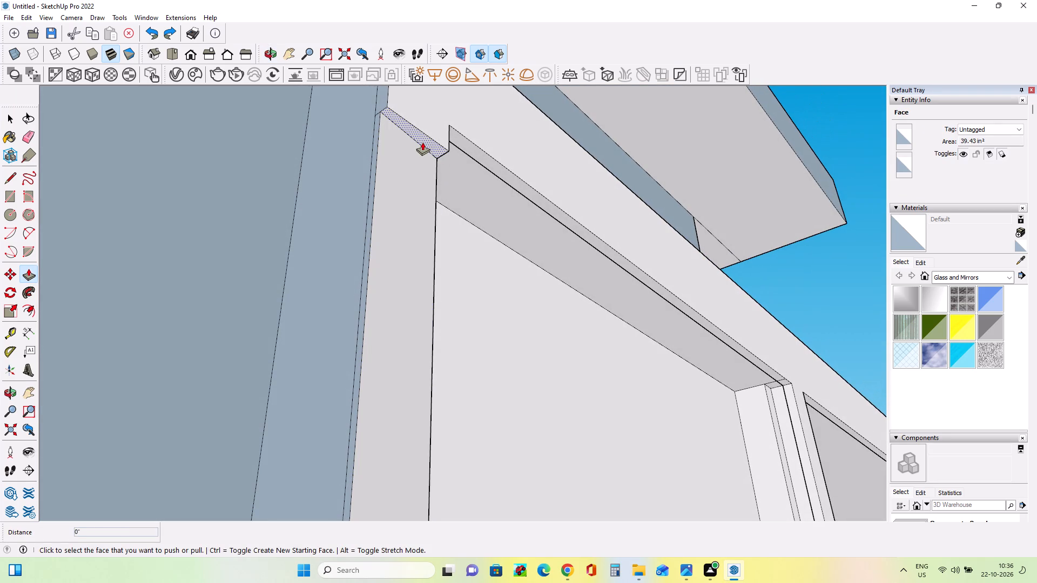
drag(422, 140, 422, 145)
drag(421, 164, 415, 206)
drag(425, 140, 413, 277)
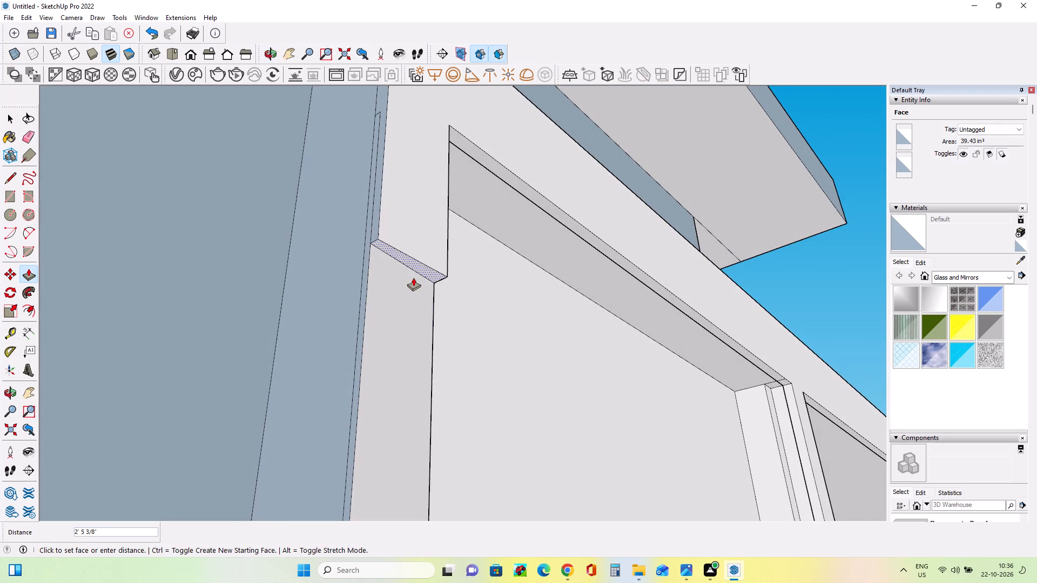
drag(413, 277, 413, 331)
scroll(413, 277, down, 20)
scroll(413, 277, down, 13)
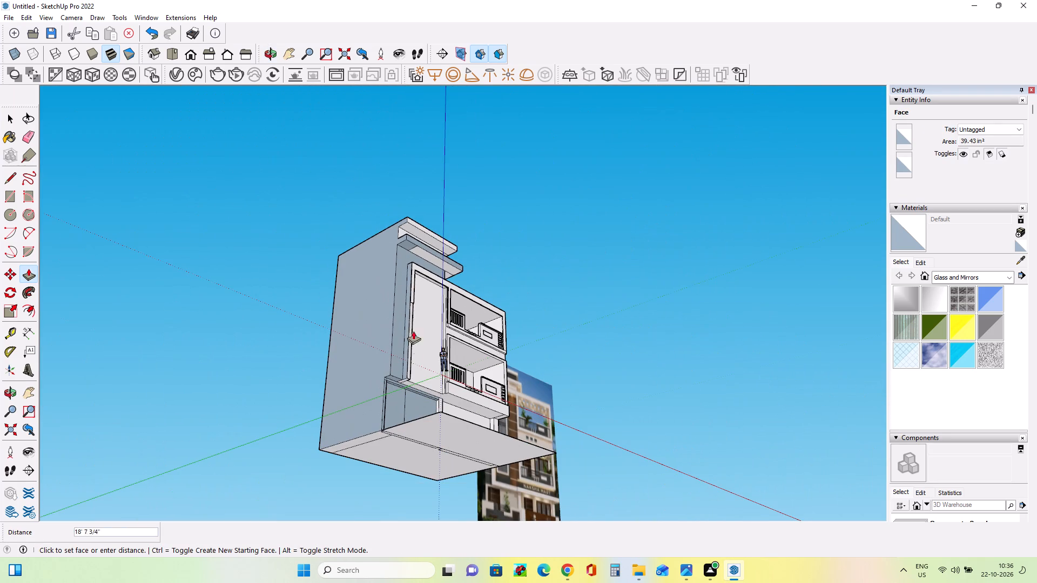
drag(413, 331, 413, 378)
scroll(430, 356, up, 7)
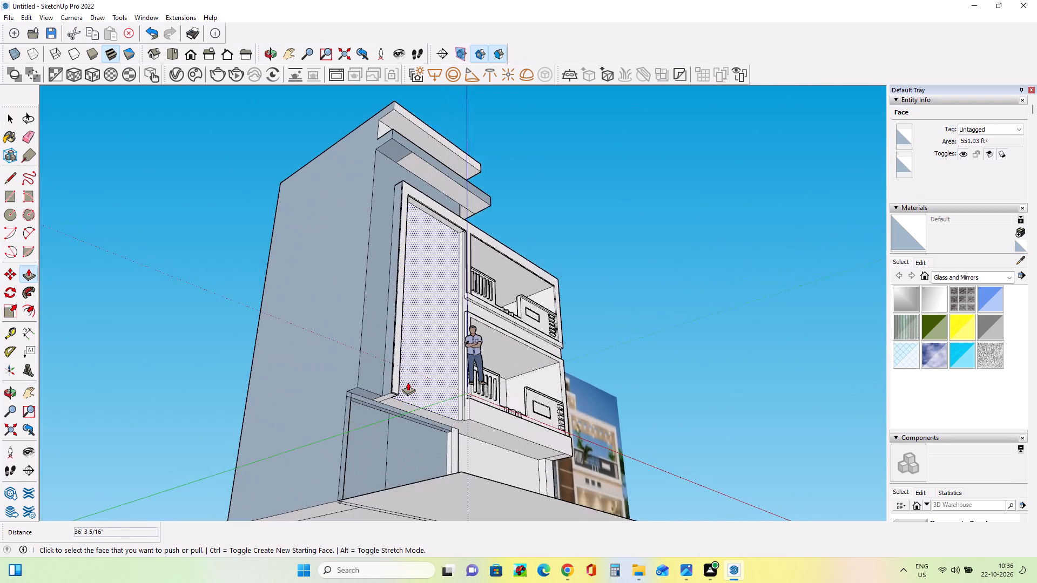
Erase the stray edges on the undersides of the two projecting roof slabs.
scroll(408, 382, up, 4)
middle_drag(406, 384, 294, 483)
scroll(300, 478, down, 2)
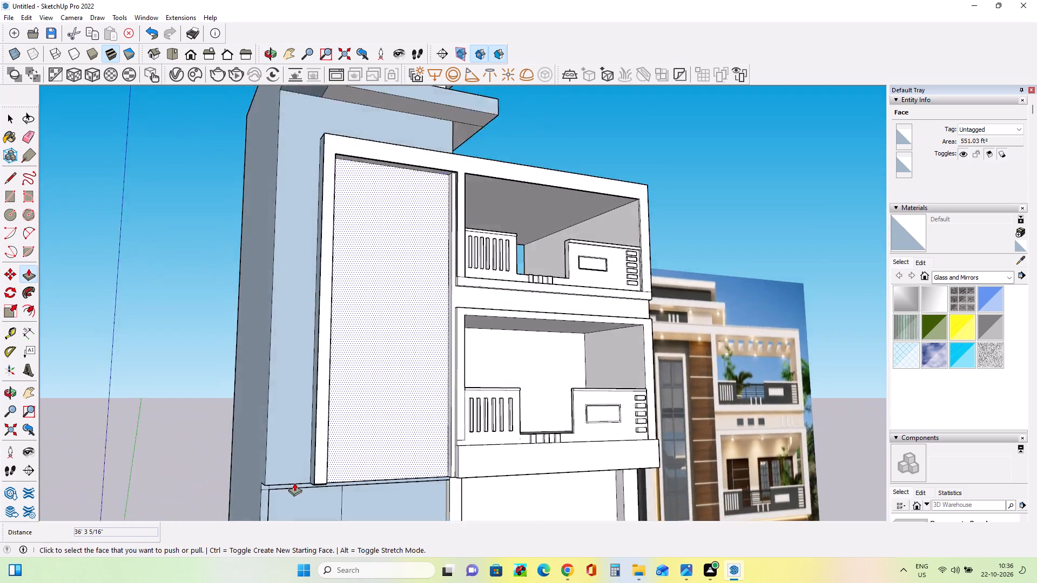
scroll(294, 483, down, 1)
scroll(298, 421, down, 4)
middle_drag(515, 399, 406, 436)
scroll(328, 324, up, 3)
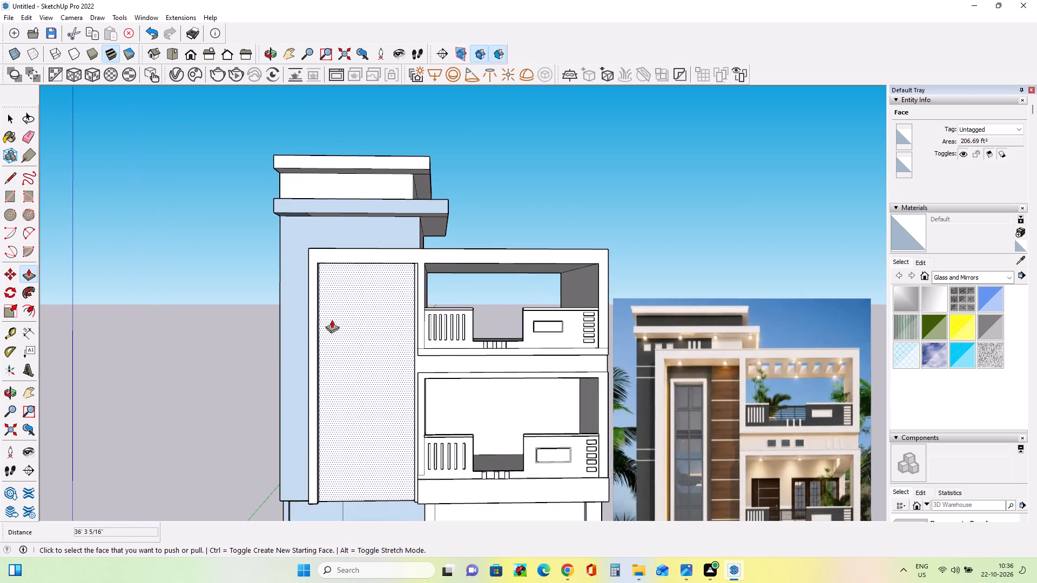
middle_drag(340, 303, 414, 180)
click(36, 133)
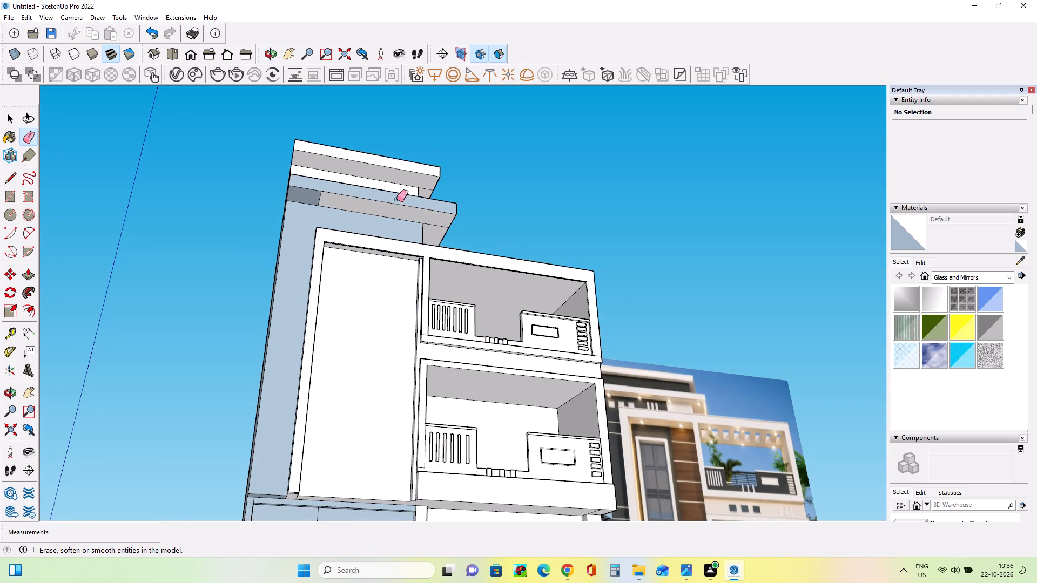
click(322, 197)
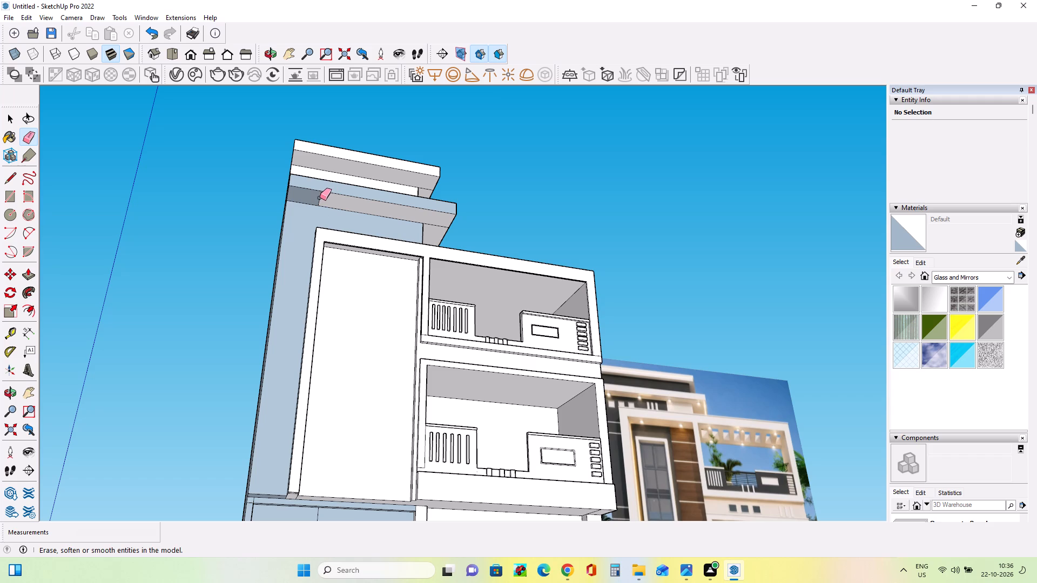
click(320, 198)
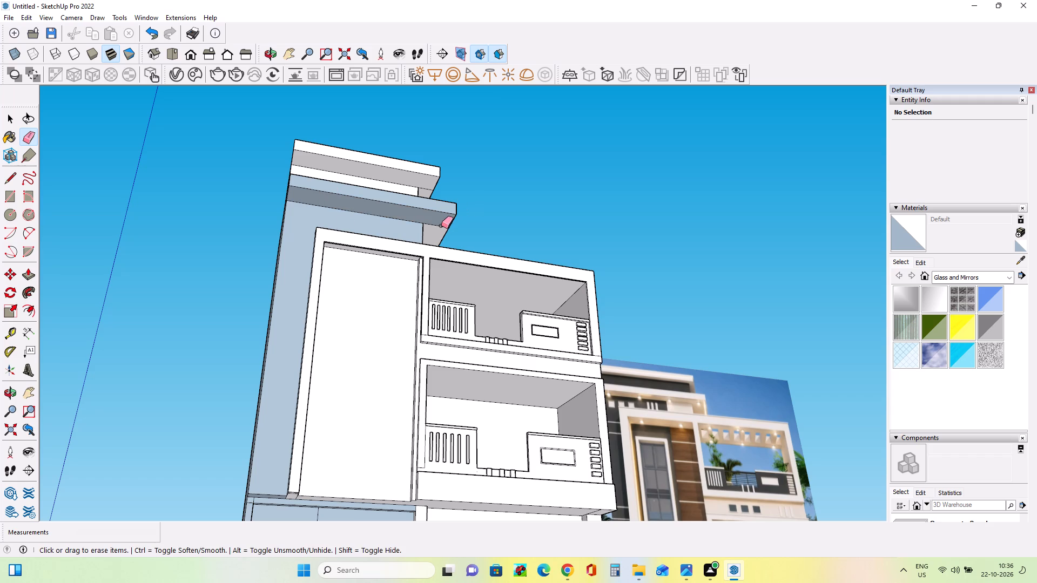
click(441, 226)
scroll(447, 225, down, 3)
scroll(428, 187, up, 3)
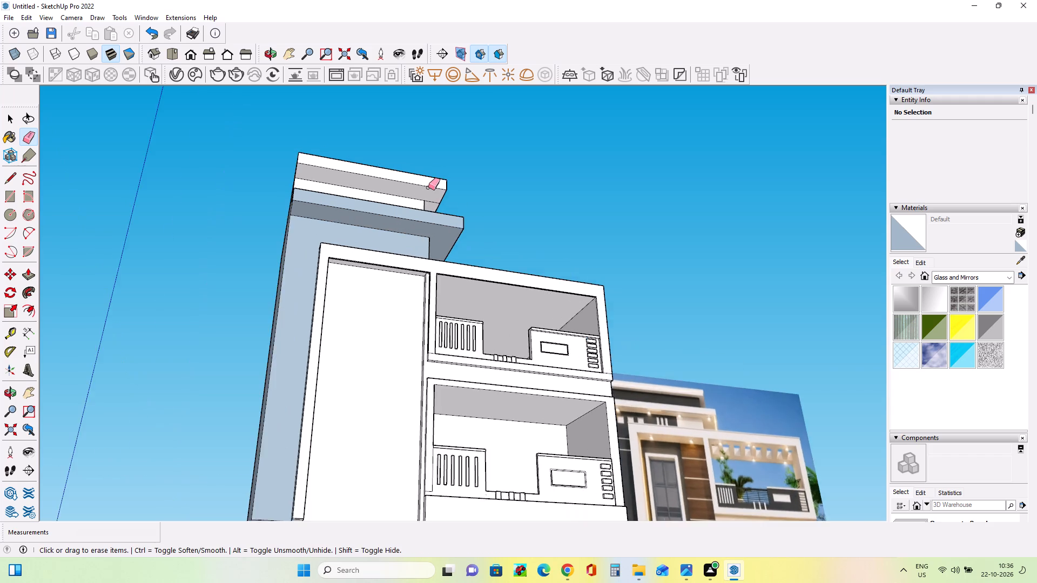
scroll(428, 187, up, 4)
click(438, 205)
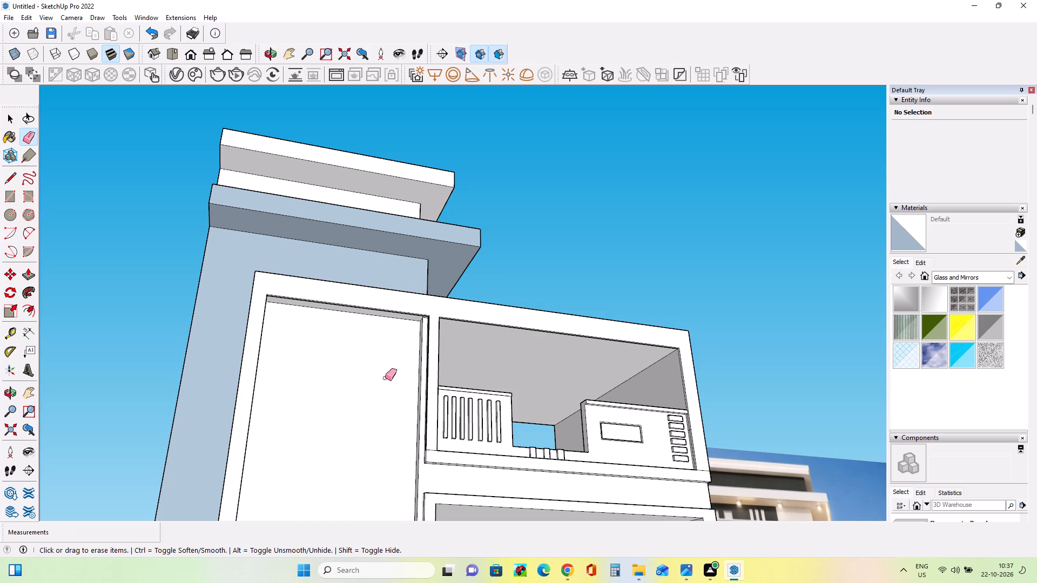
Examine the whole facade against the reference image, focusing on the tall panel and its frame.
scroll(322, 360, down, 4)
scroll(322, 360, up, 1)
scroll(322, 360, down, 4)
scroll(427, 306, down, 4)
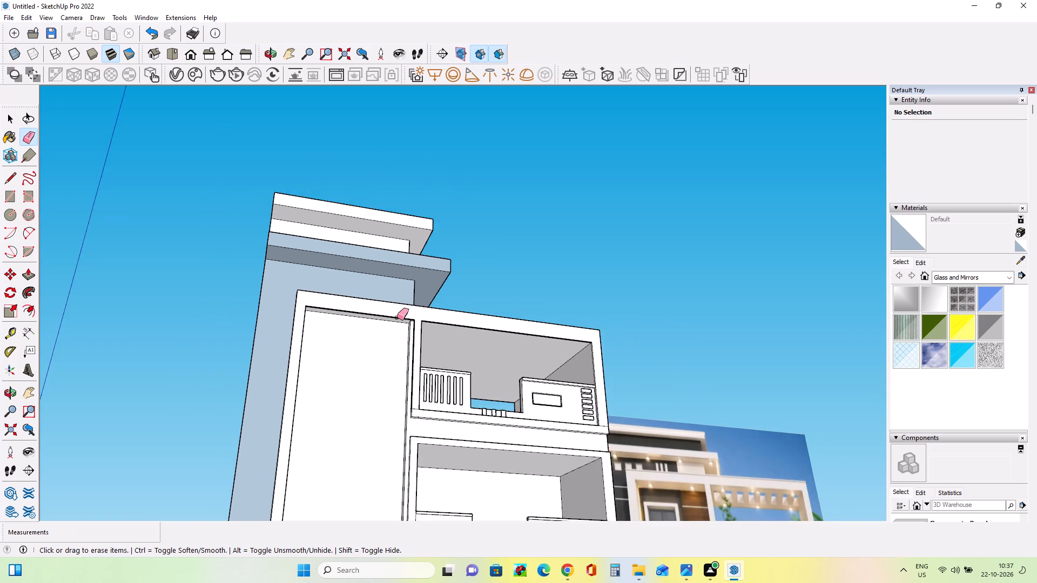
scroll(397, 317, down, 11)
middle_drag(486, 433, 420, 518)
scroll(401, 513, down, 1)
scroll(406, 370, up, 3)
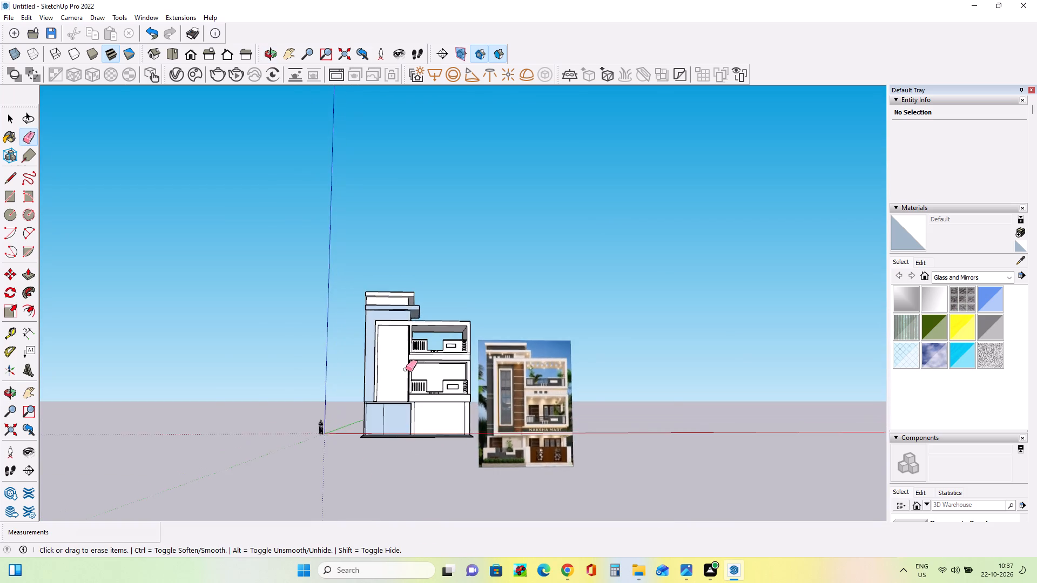
scroll(406, 369, up, 5)
middle_drag(339, 415, 361, 469)
scroll(490, 404, up, 3)
scroll(408, 398, down, 2)
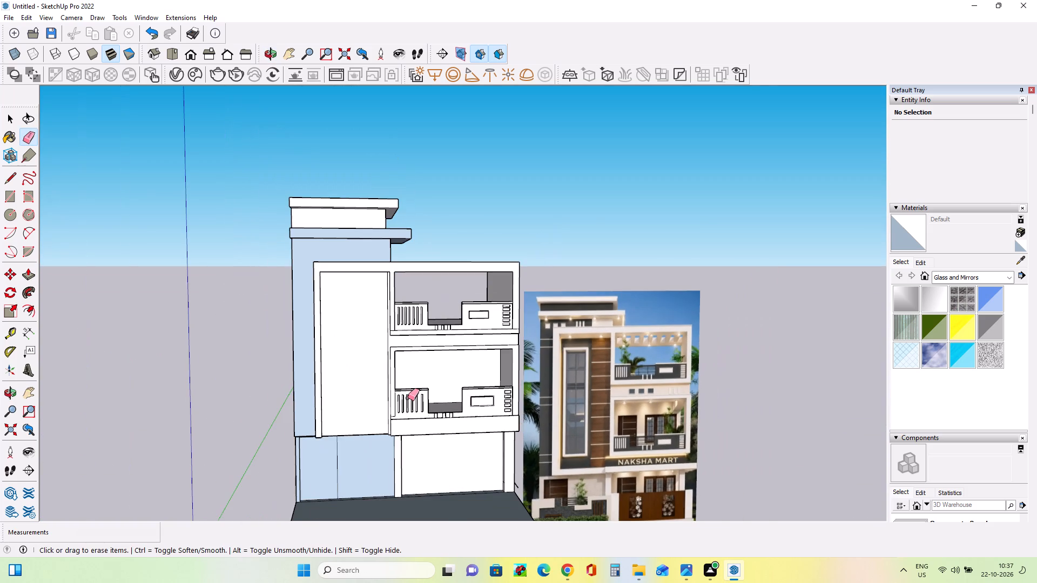
scroll(408, 398, down, 1)
middle_drag(413, 412, 416, 417)
scroll(373, 336, up, 4)
middle_drag(372, 342, 375, 361)
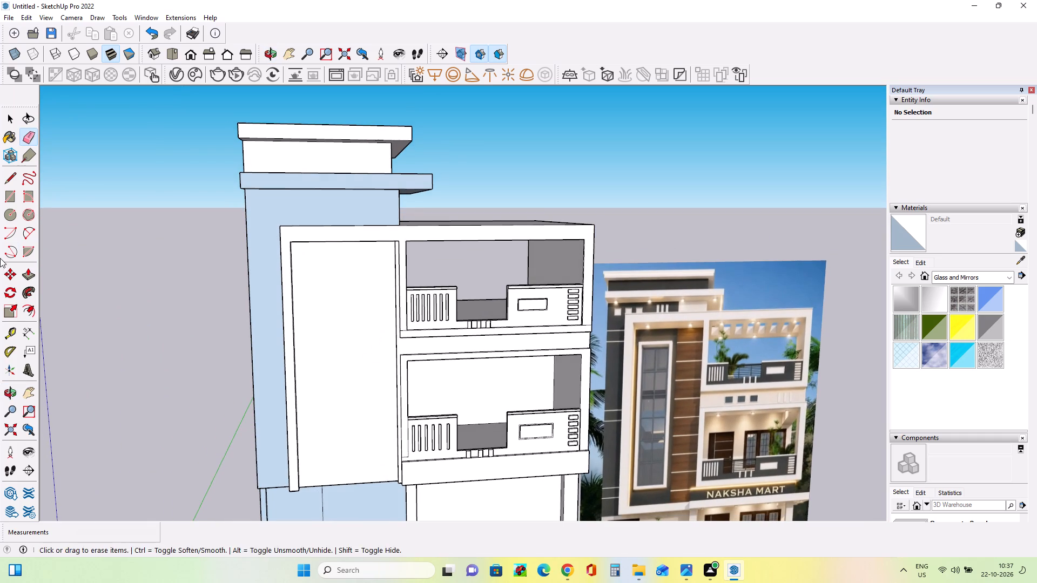
Draw a rectangle about 14' 10 9/16" by 1' 2 1/4" across the bottom of the tall panel, between its side frames.
click(10, 193)
scroll(276, 349, down, 2)
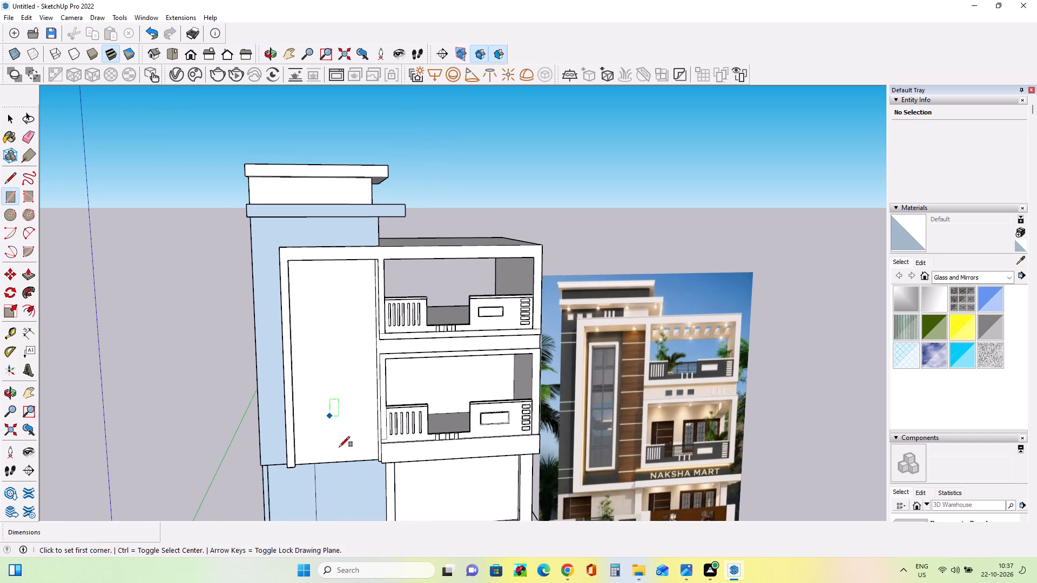
middle_drag(340, 449, 349, 477)
scroll(311, 466, up, 3)
middle_drag(313, 468, 453, 471)
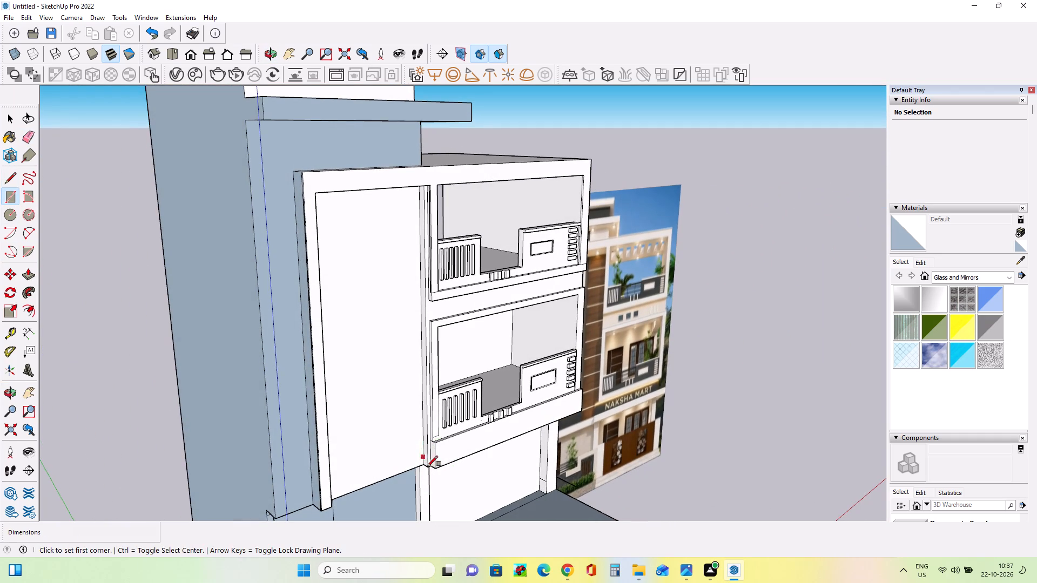
scroll(385, 450, down, 2)
middle_drag(622, 453, 494, 439)
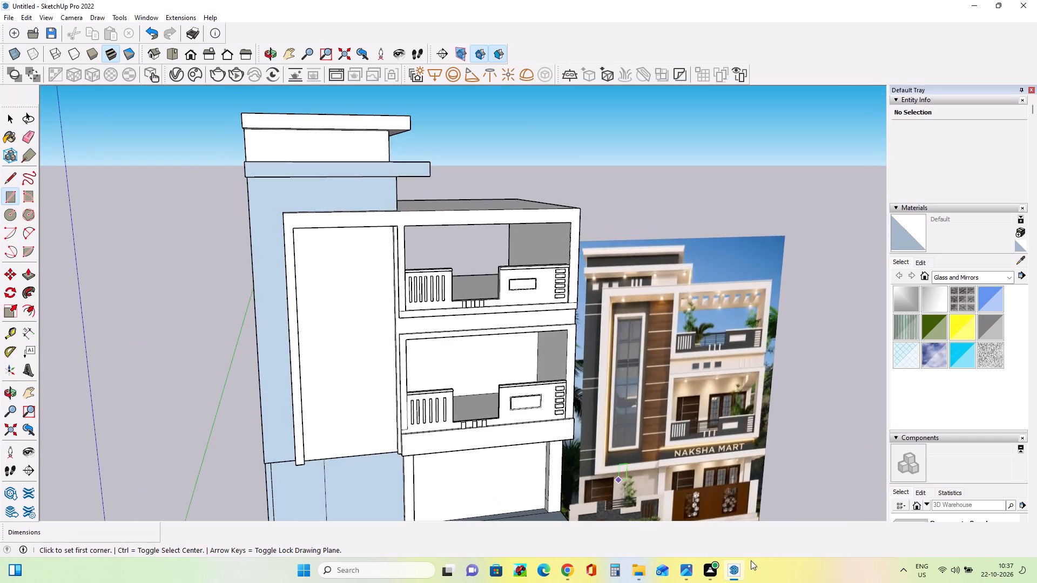
scroll(692, 518, up, 4)
middle_drag(622, 447, 642, 462)
scroll(649, 458, down, 4)
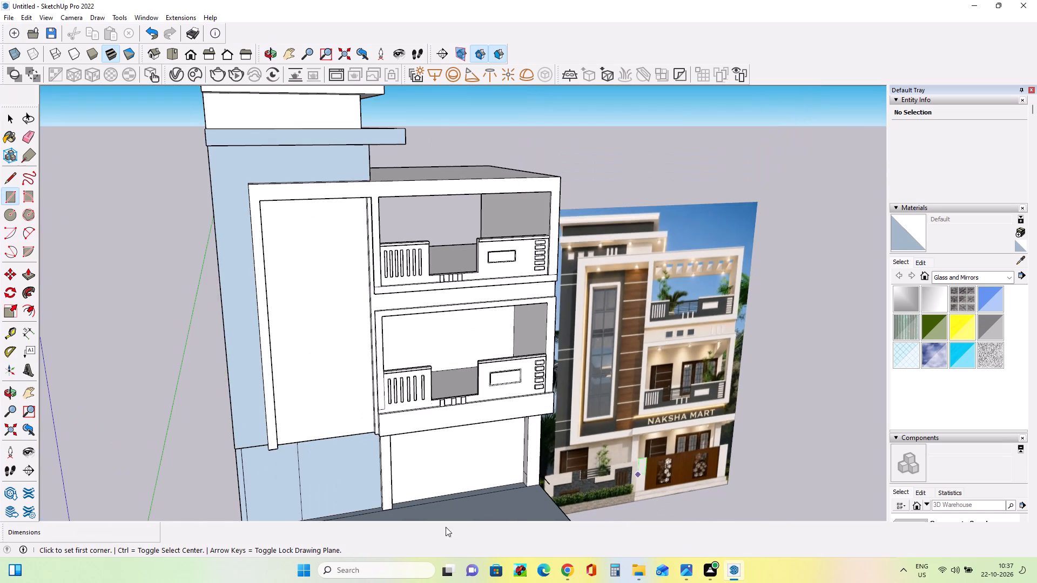
middle_drag(207, 514, 306, 491)
scroll(353, 425, up, 3)
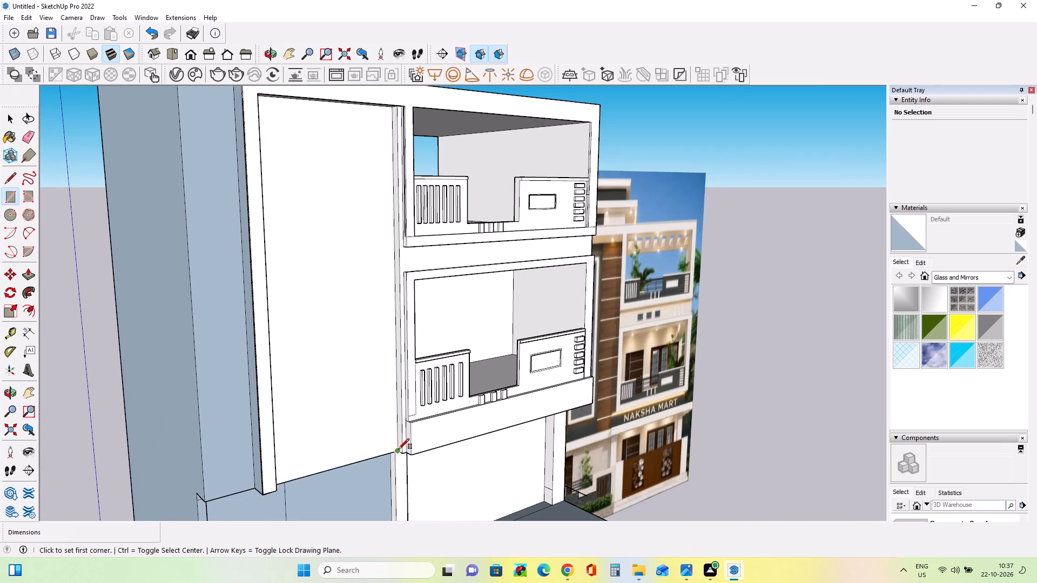
click(399, 449)
middle_drag(379, 452, 186, 478)
scroll(247, 429, up, 2)
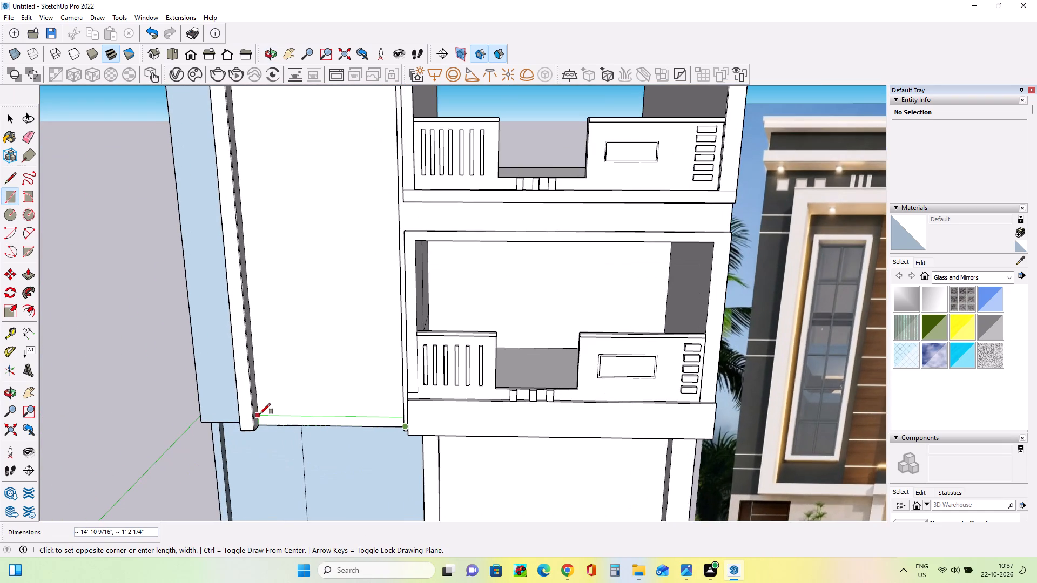
click(260, 414)
middle_drag(379, 438, 401, 446)
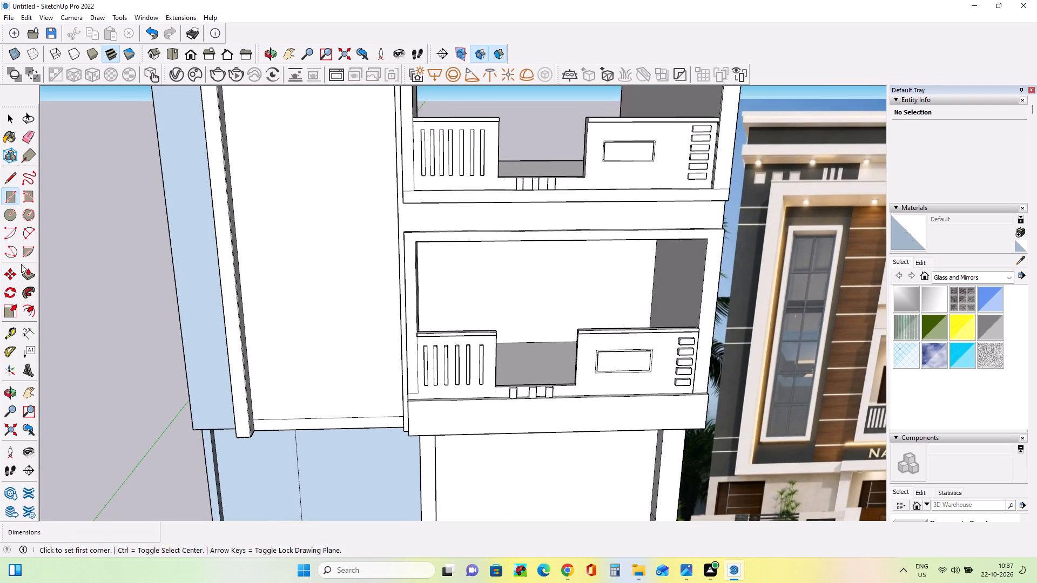
Push/pull the bottom strip of the tall panel out 11 3/8", flush with the side frame.
click(22, 273)
click(276, 425)
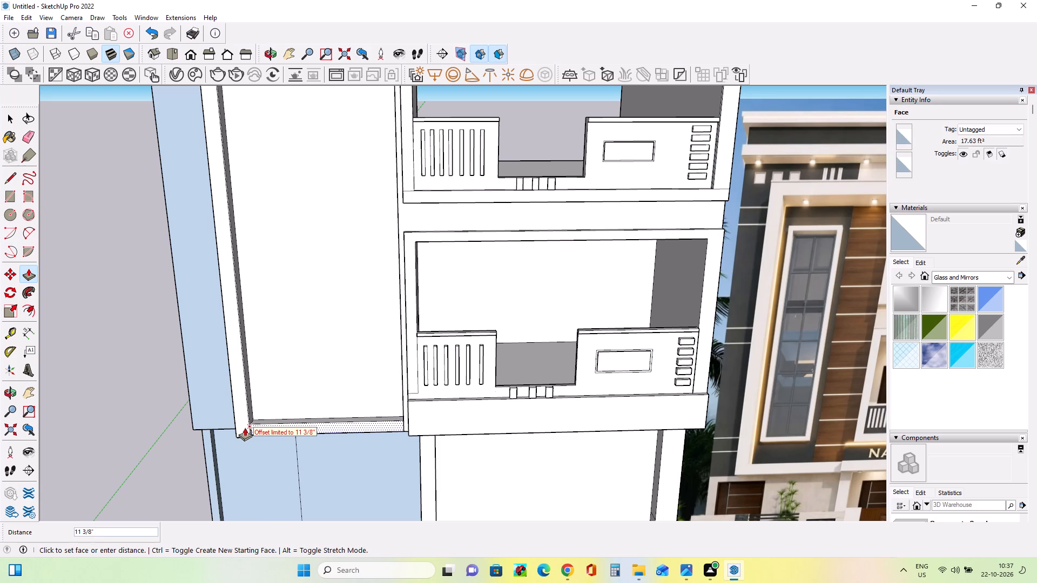
click(245, 428)
Draw a tall window rectangle about 30' 9 3/4" by 6' 9 7/8" on the panel, nearer its outer side as in the reference.
middle_drag(337, 469, 390, 491)
scroll(332, 478, down, 3)
middle_drag(332, 478, 316, 467)
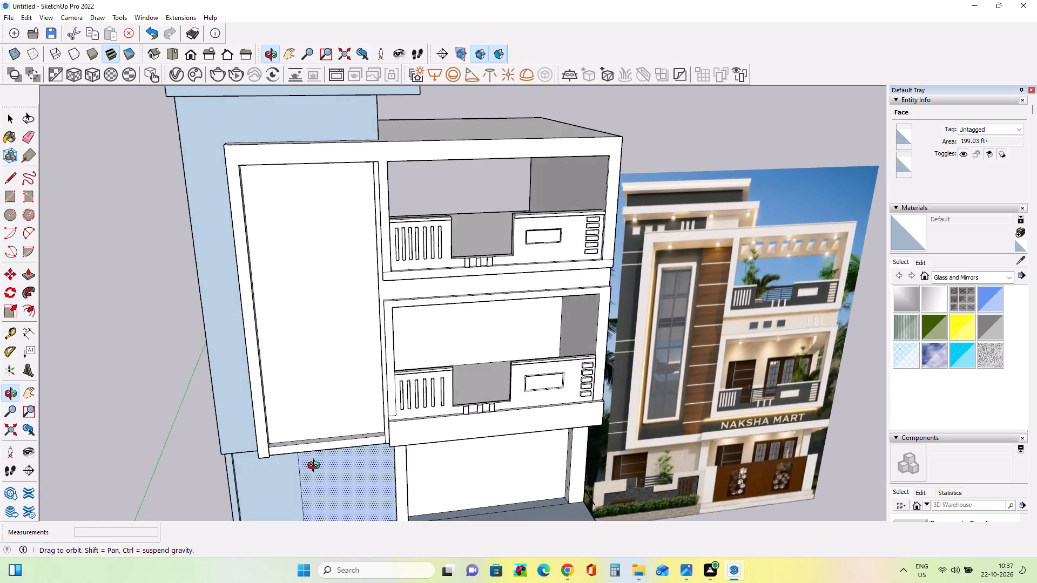
middle_drag(316, 467, 261, 458)
scroll(262, 415, down, 7)
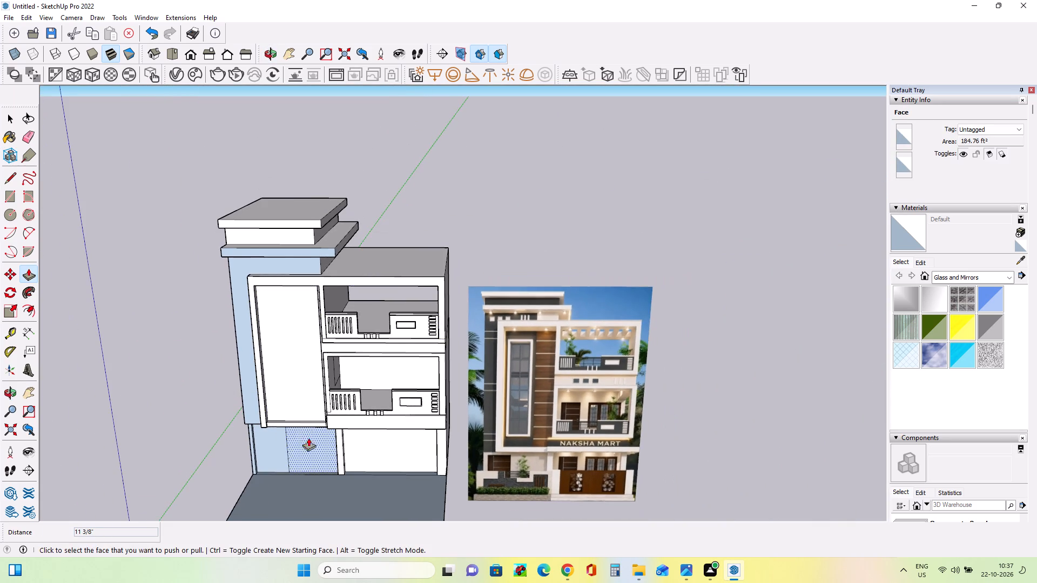
middle_drag(309, 438, 319, 455)
scroll(300, 346, up, 3)
middle_drag(287, 365, 347, 268)
middle_drag(346, 358, 358, 341)
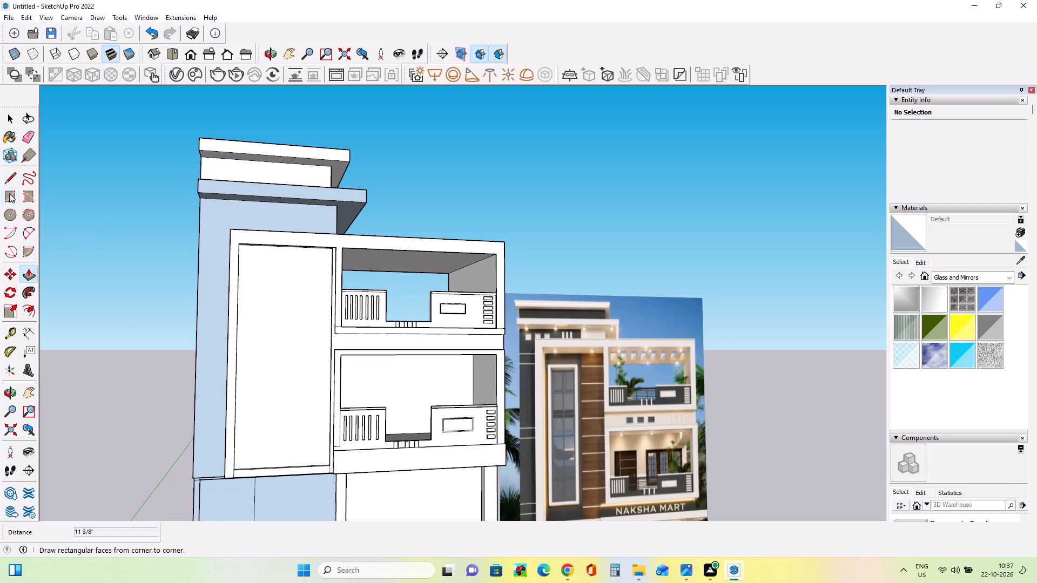
click(12, 194)
middle_drag(345, 301, 301, 318)
middle_drag(274, 285, 256, 301)
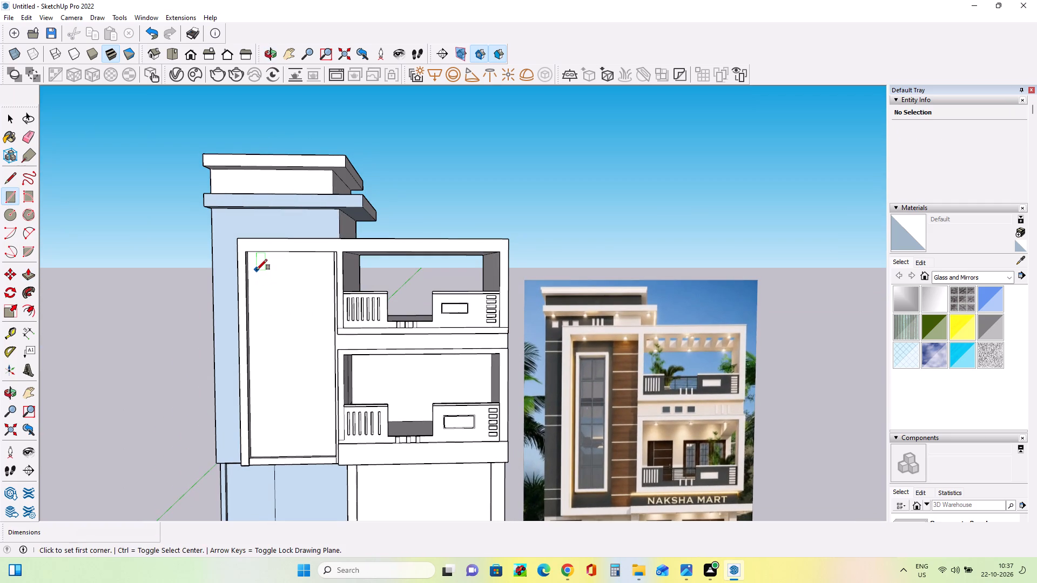
click(257, 270)
middle_drag(290, 417, 298, 439)
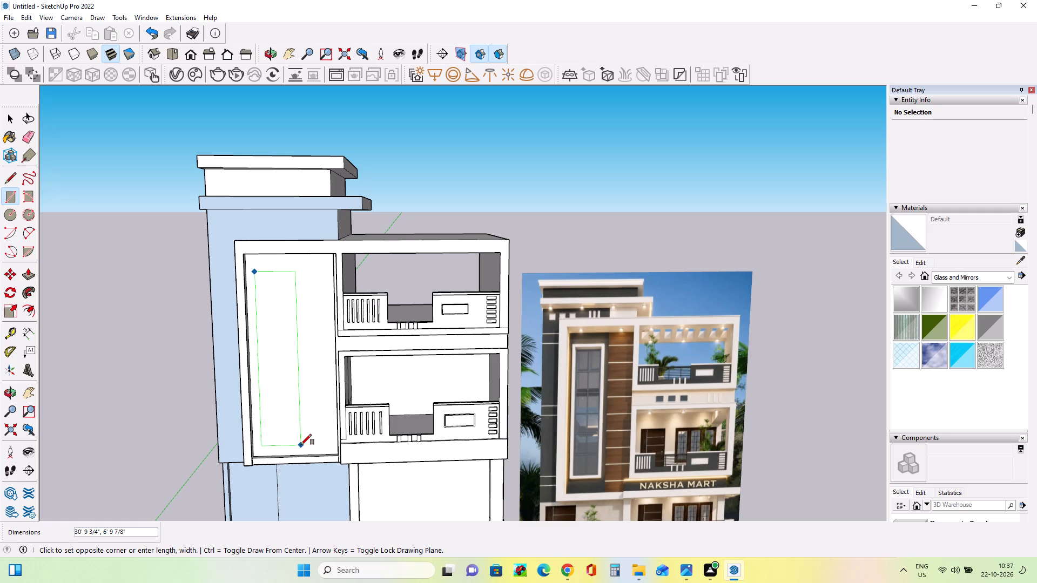
click(301, 444)
Offset the tall window rectangle's outline inward about 5 3/4" to form a narrow border.
middle_drag(354, 450, 364, 473)
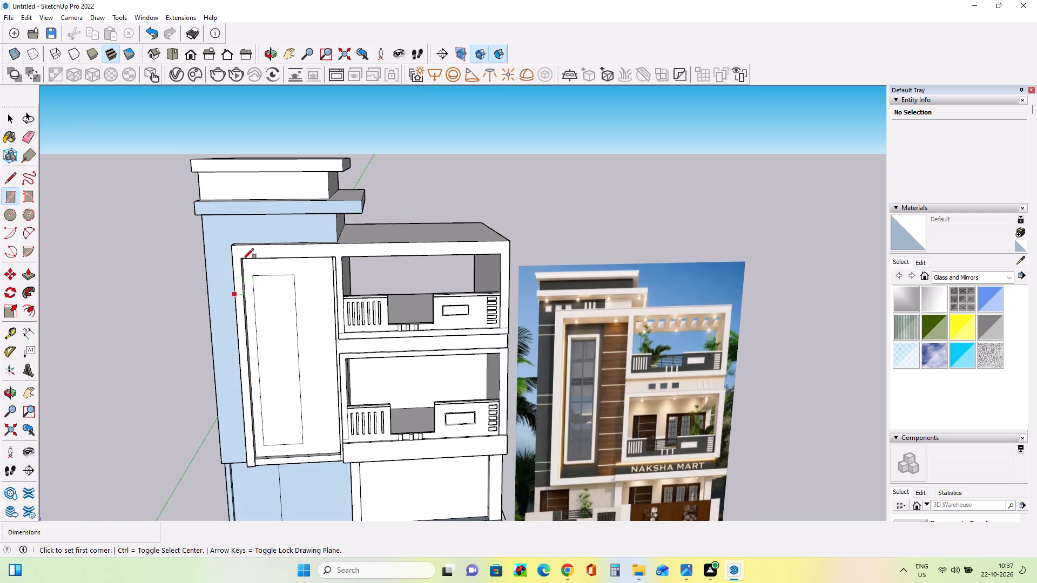
click(24, 308)
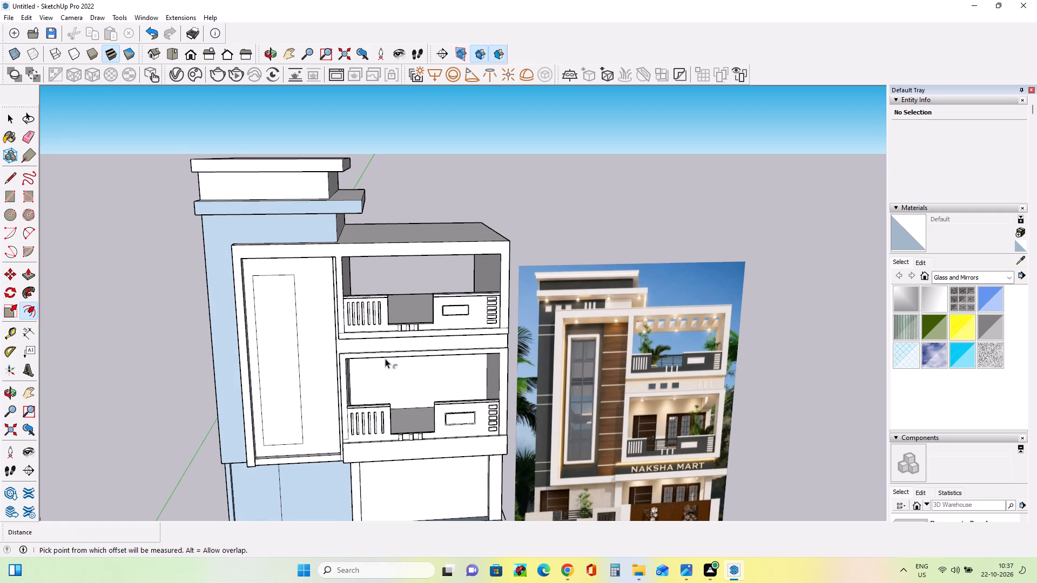
click(279, 352)
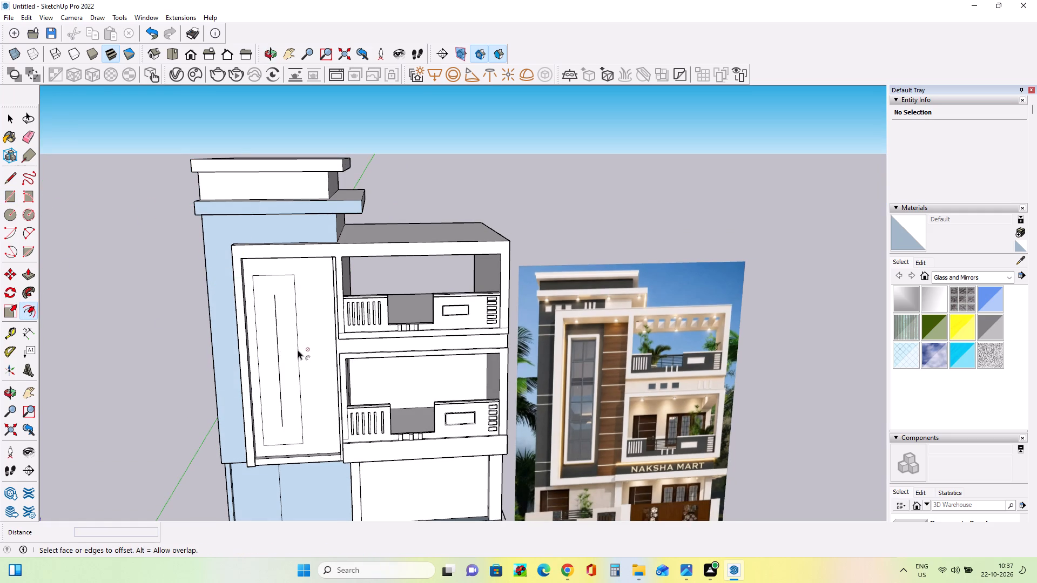
key(ctrl+z)
drag(281, 352, 295, 353)
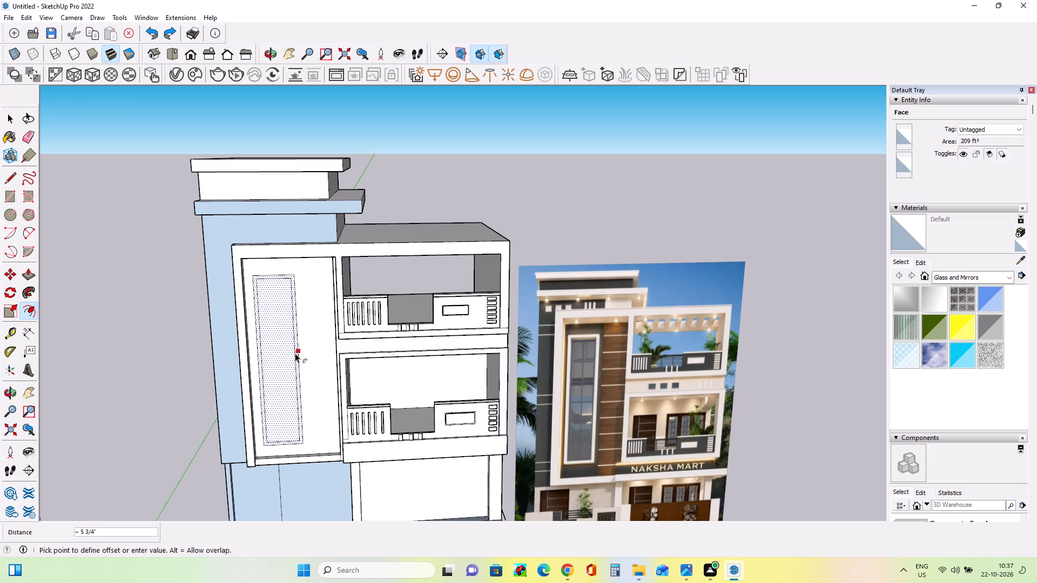
drag(295, 353, 295, 354)
Push/pull the window's narrow border outward from the tall panel about 1' 10 1/16".
middle_drag(312, 410, 319, 428)
scroll(299, 411, up, 3)
middle_drag(306, 415, 315, 425)
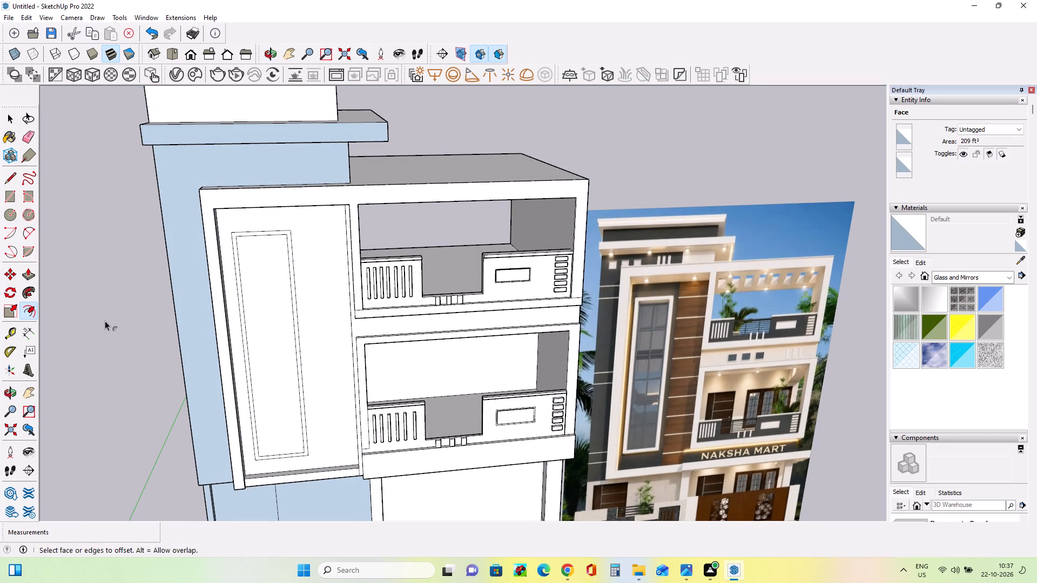
click(28, 271)
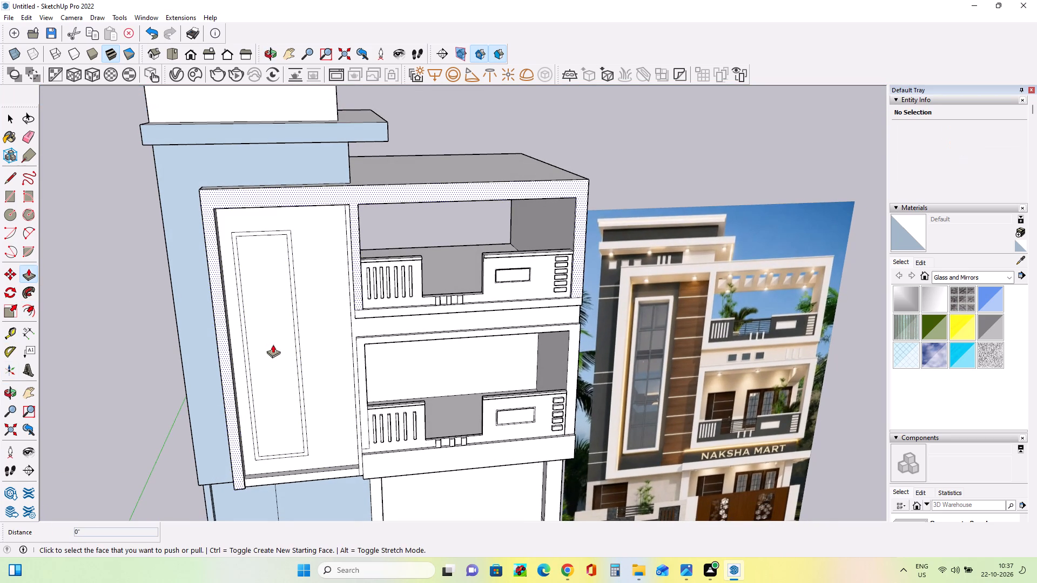
scroll(273, 344, up, 2)
drag(306, 371, 304, 378)
middle_drag(337, 411, 280, 384)
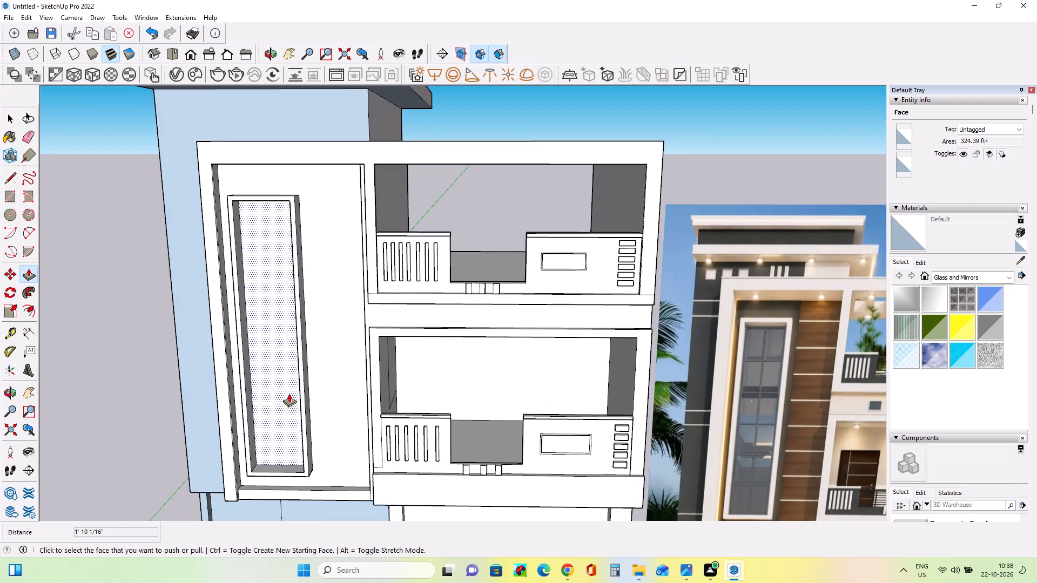
Push/pull the tall window's narrow border back toward the panel by 10 7/8".
scroll(289, 394, up, 3)
scroll(289, 389, down, 4)
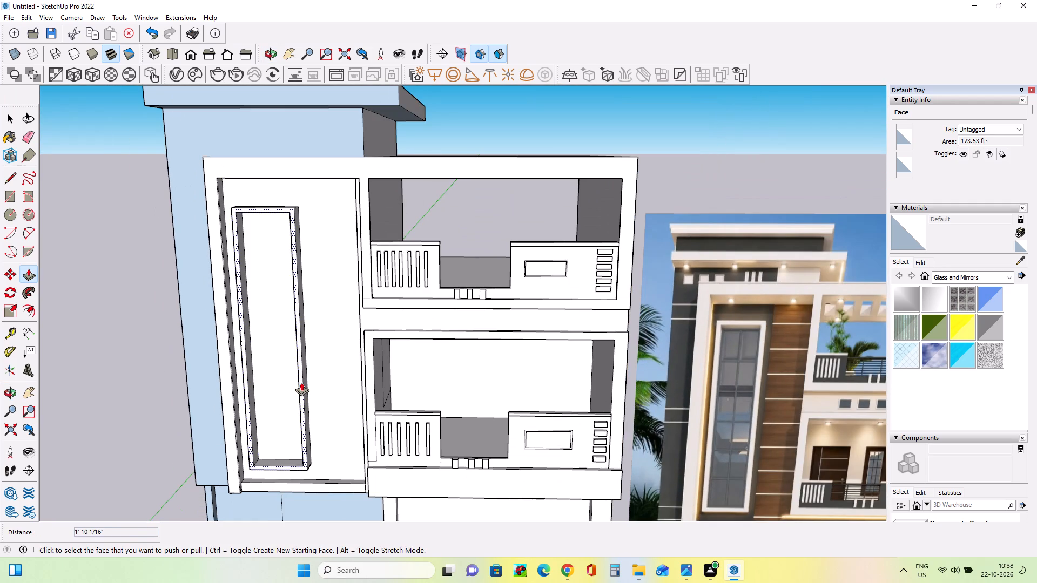
click(300, 383)
Examine the tall window and the wood-clad strip beside it in the reference image against the model.
middle_drag(261, 395, 268, 401)
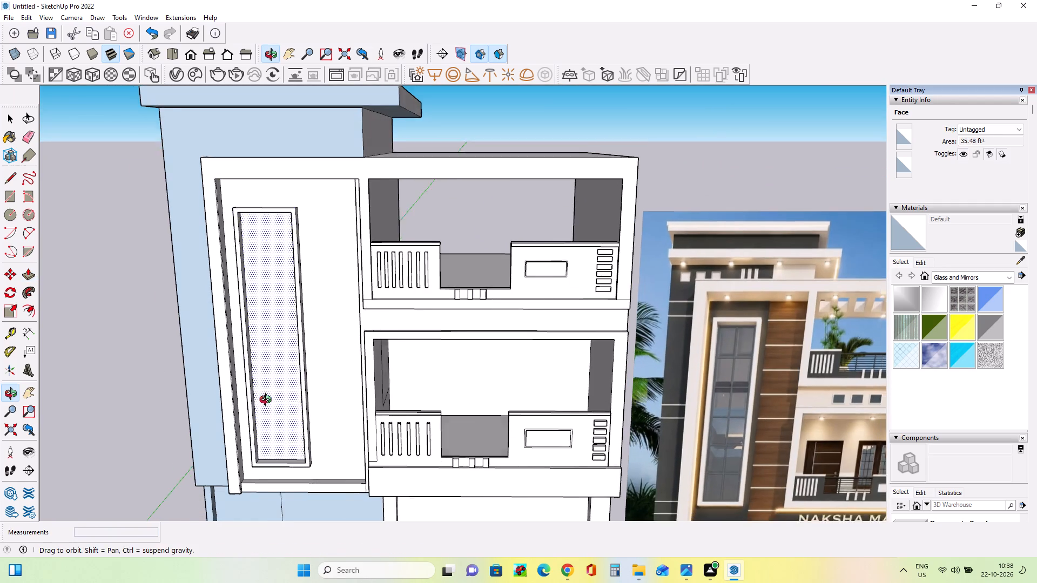
middle_drag(268, 401, 306, 412)
middle_drag(297, 411, 299, 422)
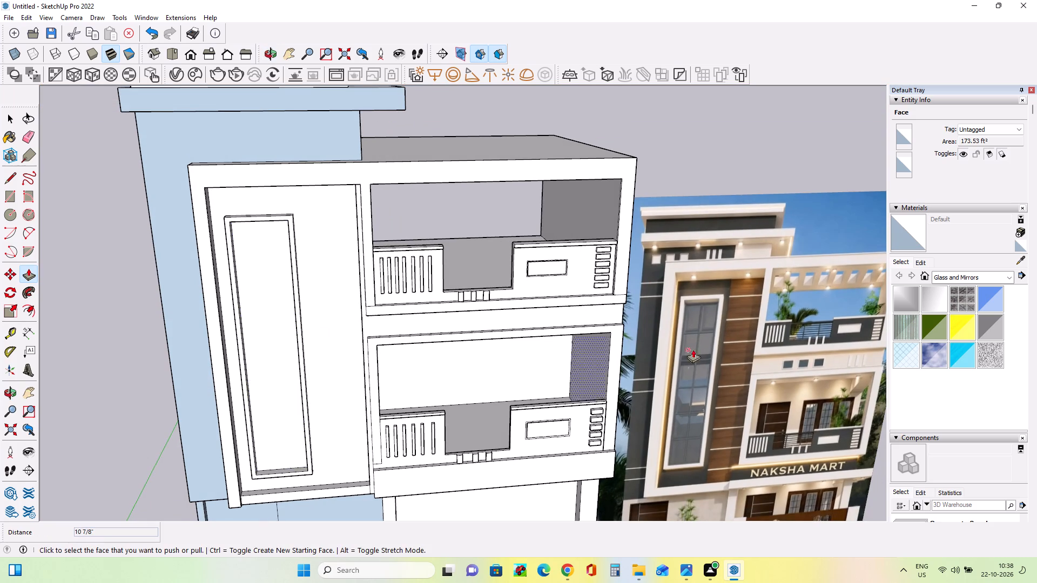
scroll(764, 352, up, 11)
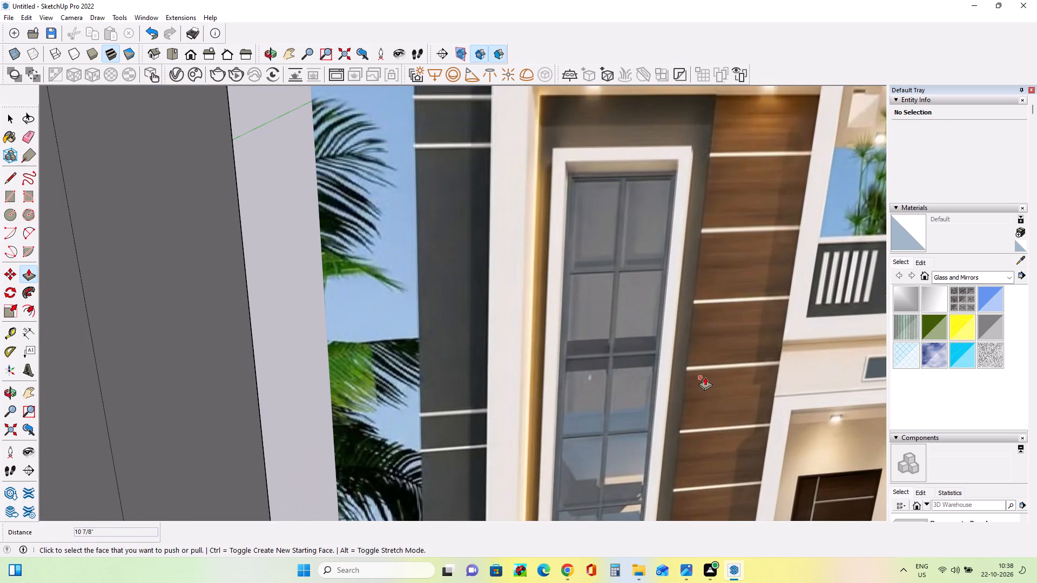
scroll(705, 377, down, 2)
middle_drag(694, 371, 676, 356)
scroll(647, 346, down, 16)
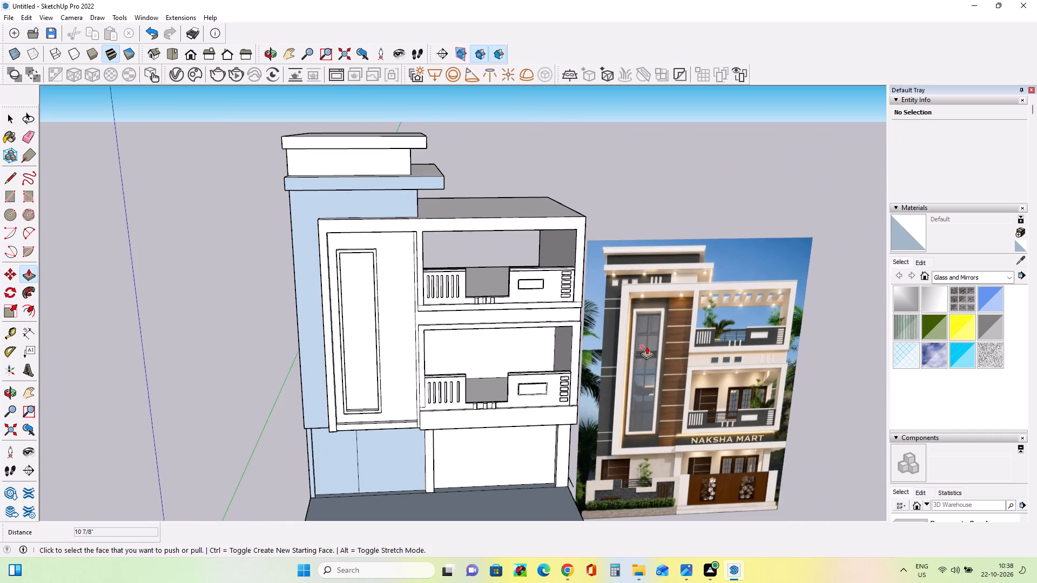
middle_drag(669, 406, 675, 430)
scroll(656, 422, down, 1)
scroll(419, 383, up, 4)
middle_drag(437, 377, 424, 363)
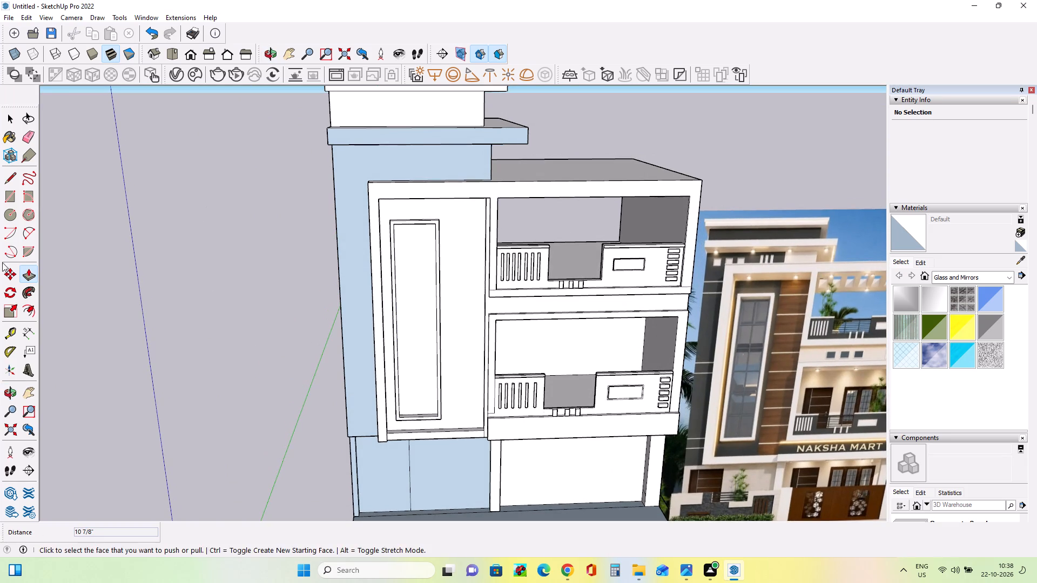
Draw a vertical line about 35' 10 3/8" long down the tall panel, between the window and the balconies, from its top edge to its bottom edge.
click(10, 177)
middle_drag(452, 252, 469, 123)
scroll(449, 199, up, 5)
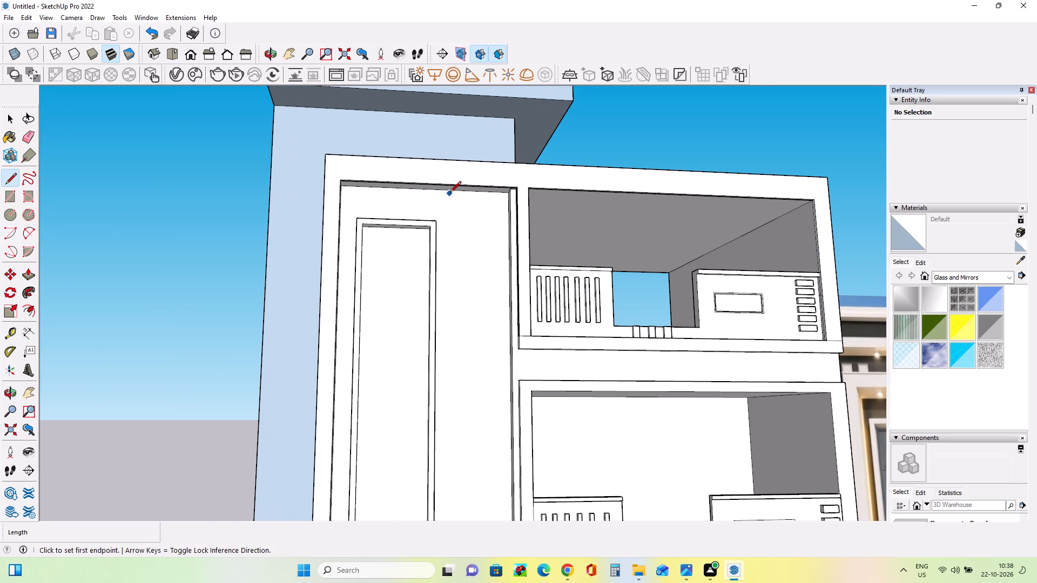
click(450, 193)
scroll(446, 296, down, 7)
scroll(446, 296, up, 1)
scroll(446, 296, down, 4)
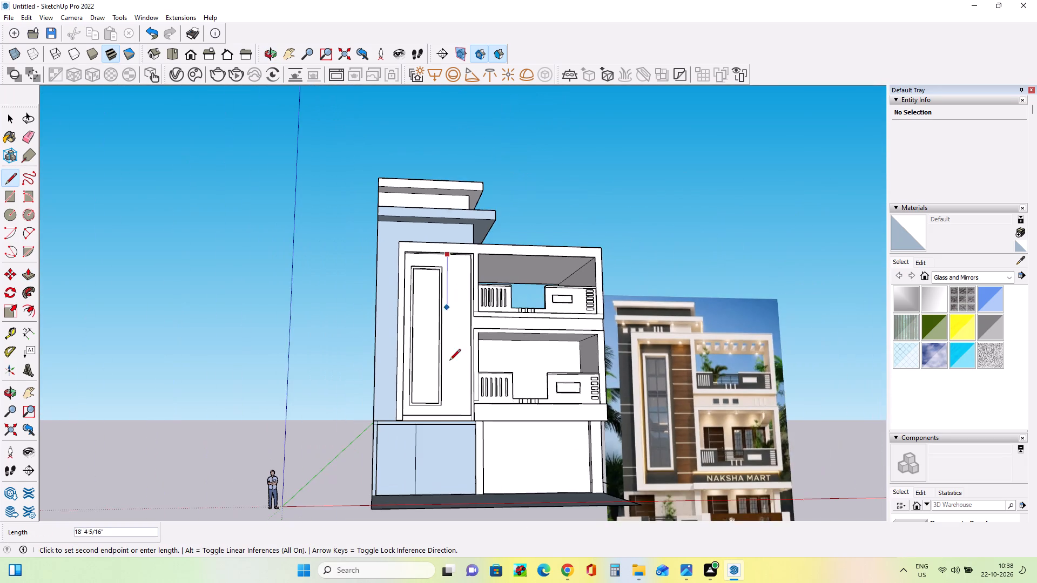
middle_drag(457, 411, 453, 497)
scroll(453, 419, up, 8)
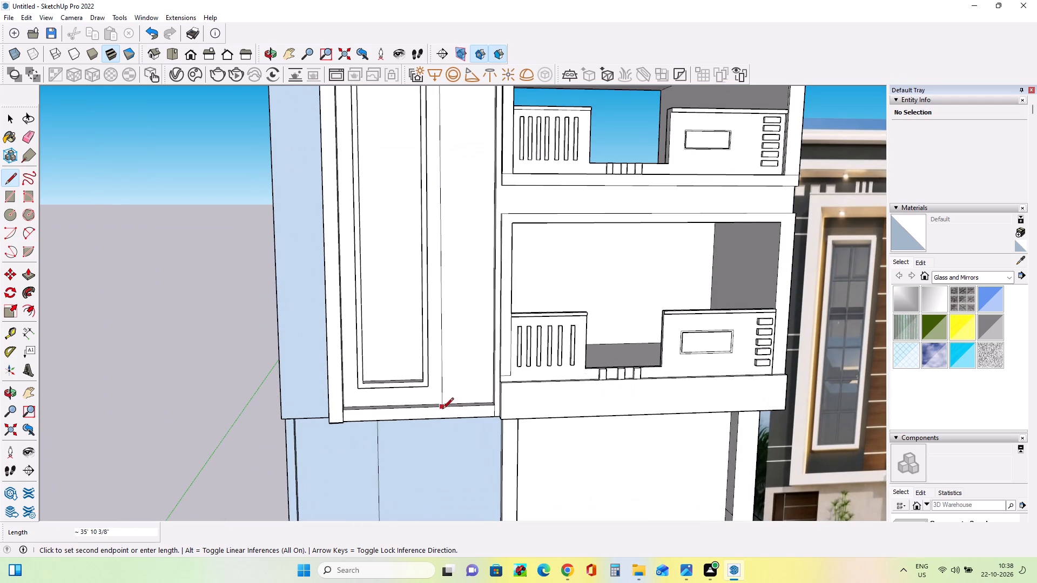
click(437, 403)
Compare the narrow strip divided off the tall panel with the wood-clad strip in the reference image.
middle_drag(442, 432, 428, 485)
scroll(312, 416, down, 3)
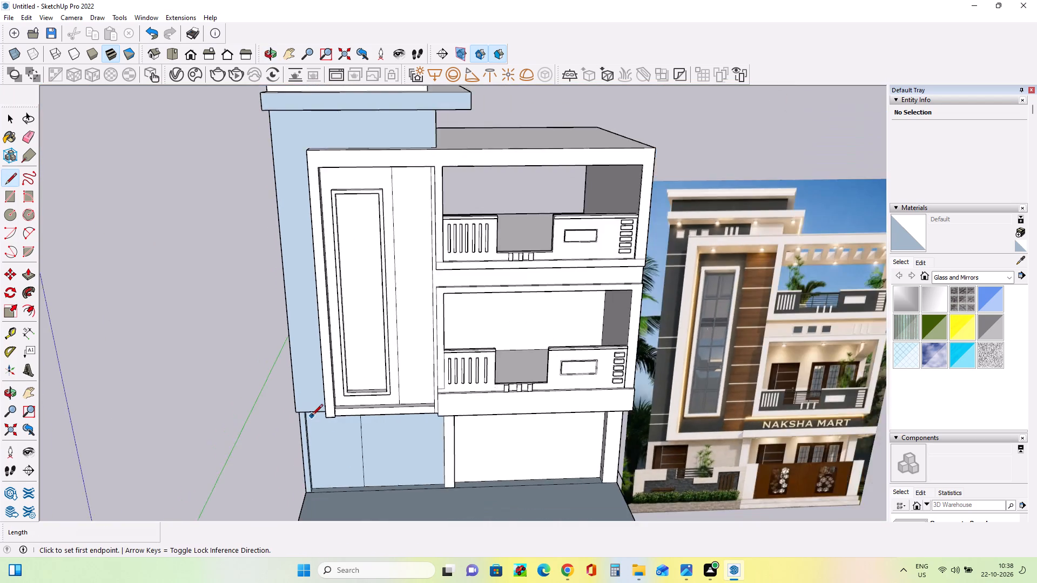
scroll(312, 416, down, 5)
middle_drag(601, 415, 640, 406)
scroll(352, 263, up, 3)
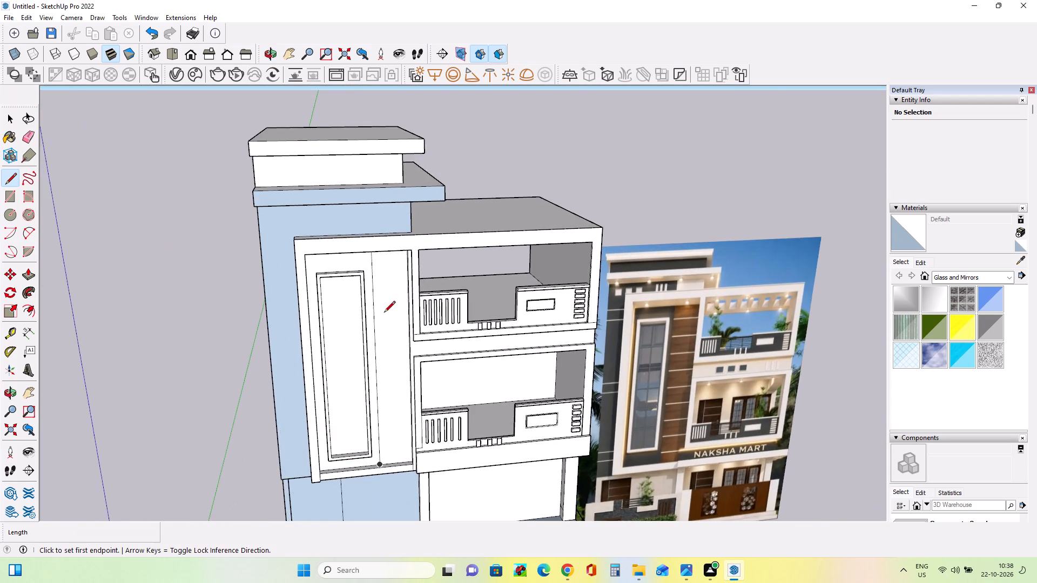
middle_drag(384, 313, 386, 286)
scroll(386, 286, down, 3)
middle_click(411, 320)
scroll(382, 287, up, 2)
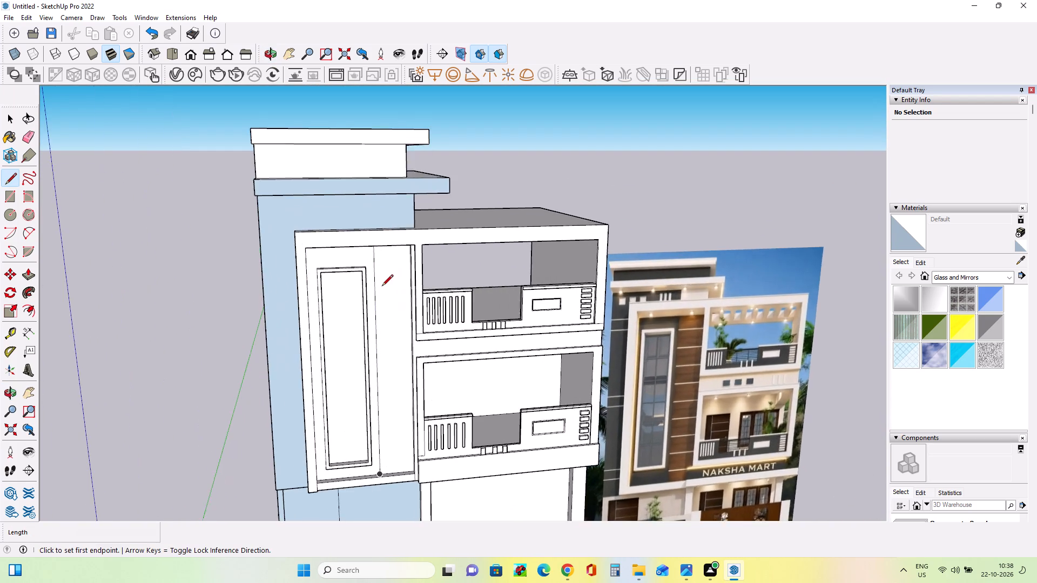
scroll(382, 287, up, 4)
middle_click(382, 284)
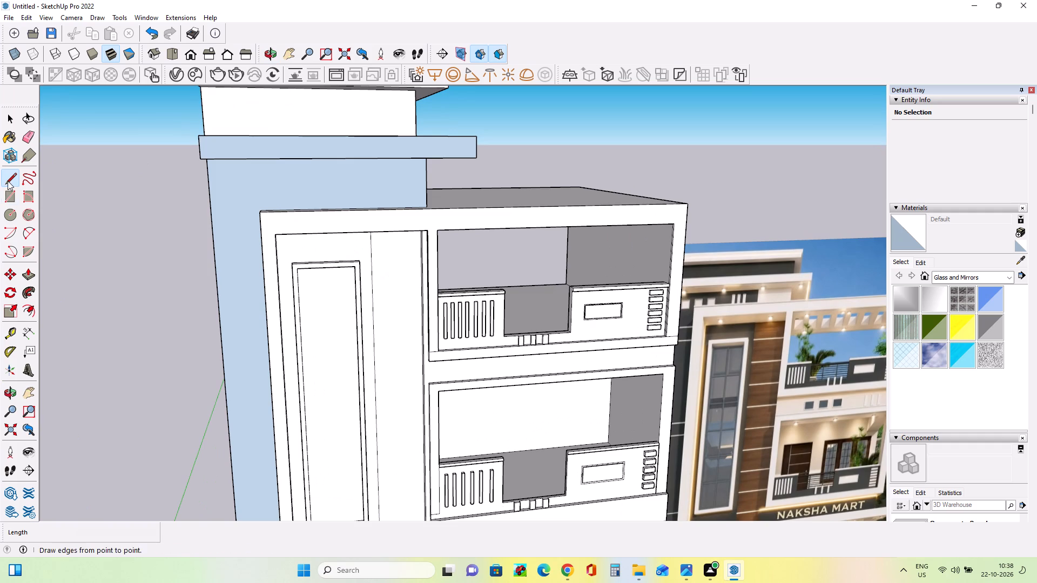
Draw a thin horizontal band about 2 3/4" by 5' 3 1/2" across the narrow strip, near its top.
click(10, 200)
middle_drag(490, 283, 484, 278)
scroll(403, 272, up, 3)
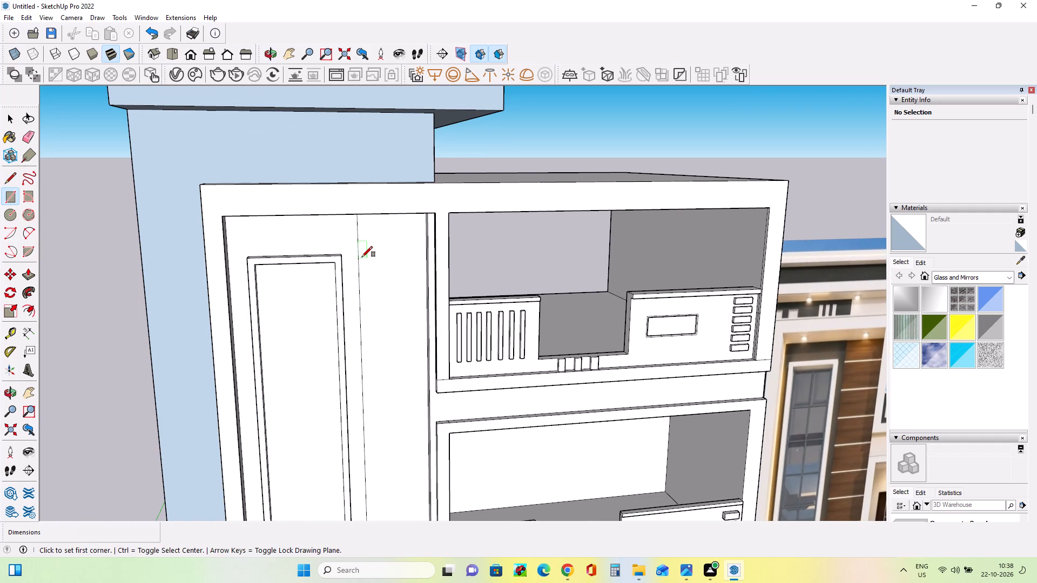
click(361, 256)
middle_drag(423, 276, 470, 266)
scroll(423, 258, up, 8)
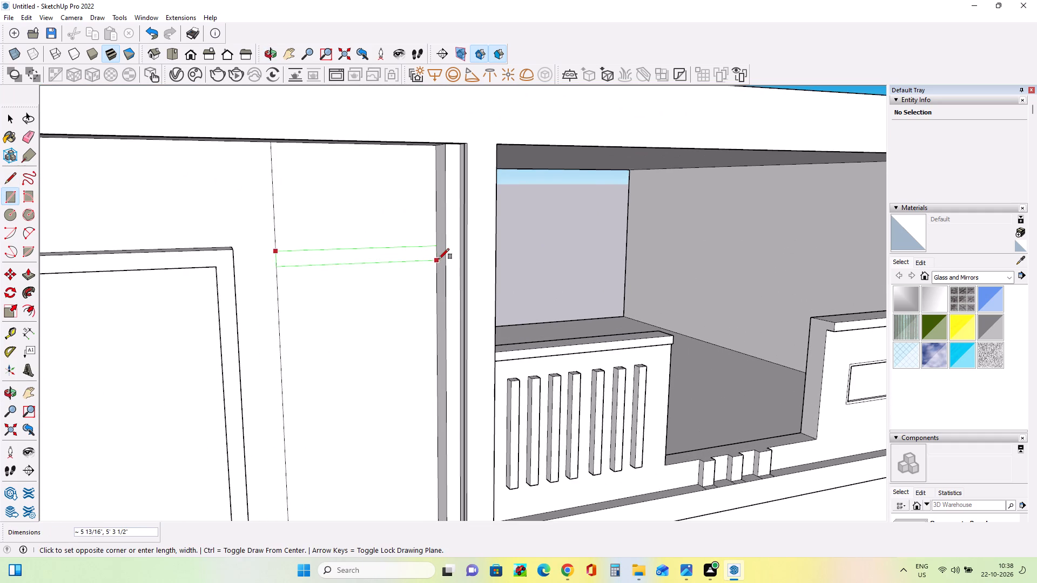
scroll(438, 253, up, 3)
click(438, 253)
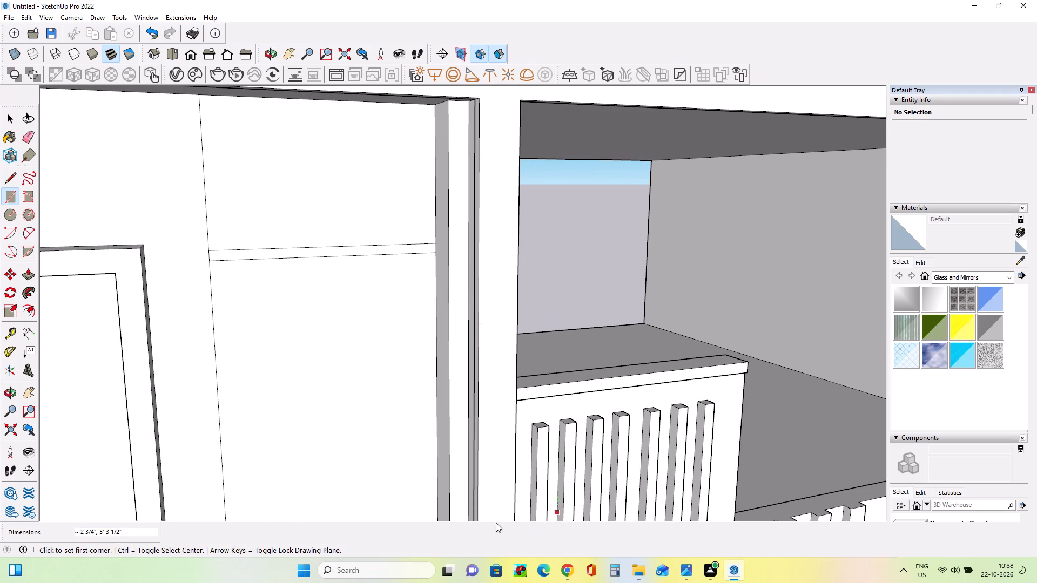
Draw a second thin horizontal band about 5 3/16" by 5' 3 1/2" across the strip, below the first one.
scroll(461, 368, down, 8)
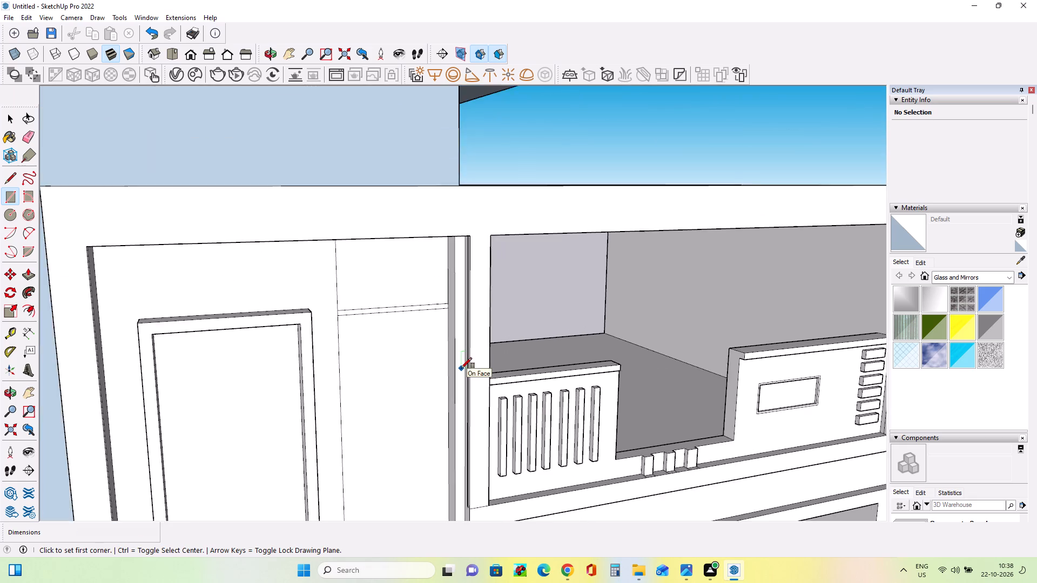
scroll(461, 368, down, 6)
click(30, 394)
drag(386, 455, 315, 320)
scroll(471, 364, down, 3)
middle_drag(504, 402, 450, 406)
scroll(379, 362, up, 1)
click(15, 202)
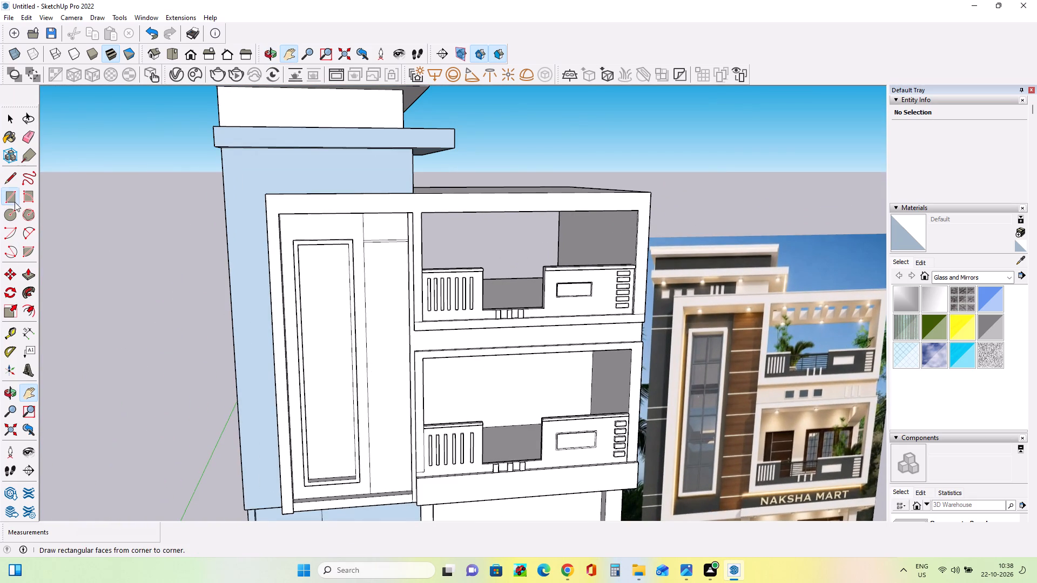
click(365, 268)
middle_drag(373, 308, 451, 304)
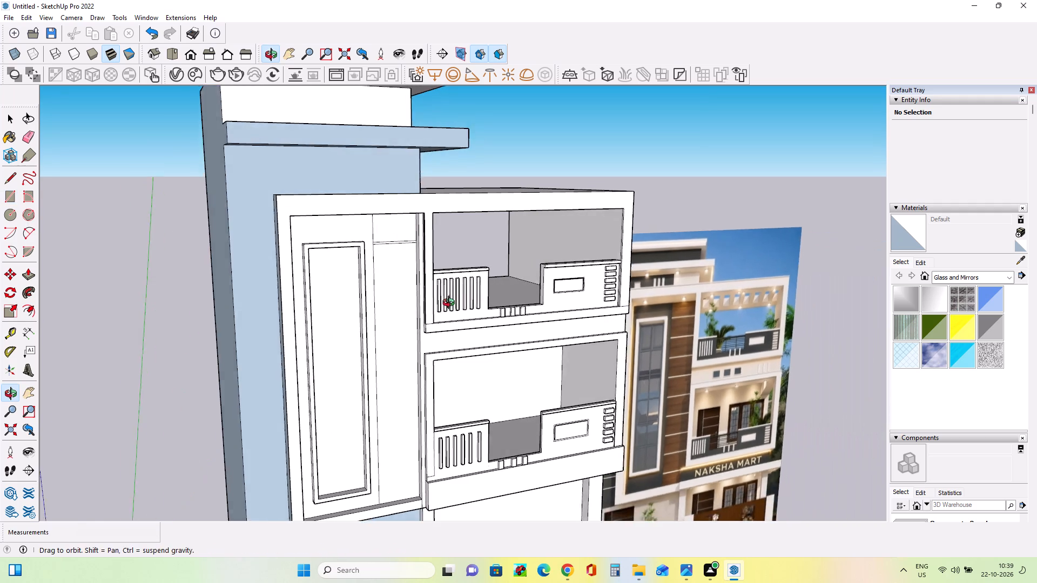
middle_drag(451, 304, 451, 303)
scroll(423, 273, up, 7)
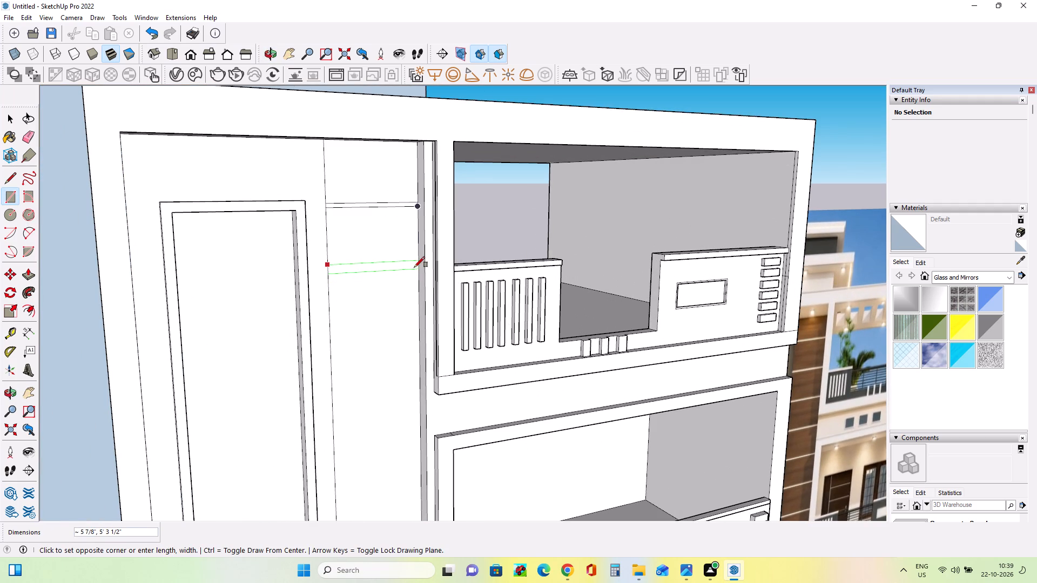
scroll(415, 268, up, 4)
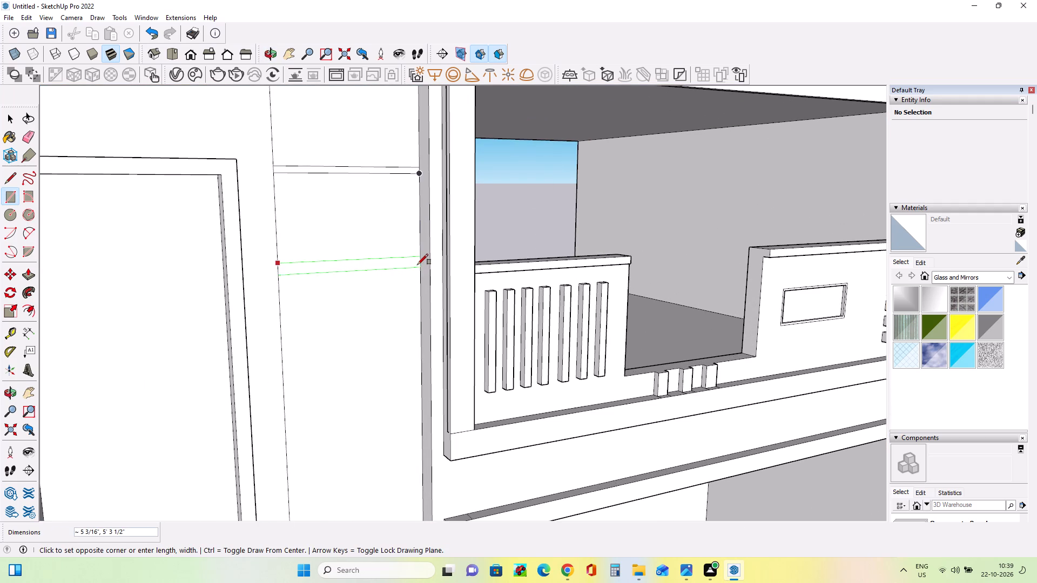
click(418, 264)
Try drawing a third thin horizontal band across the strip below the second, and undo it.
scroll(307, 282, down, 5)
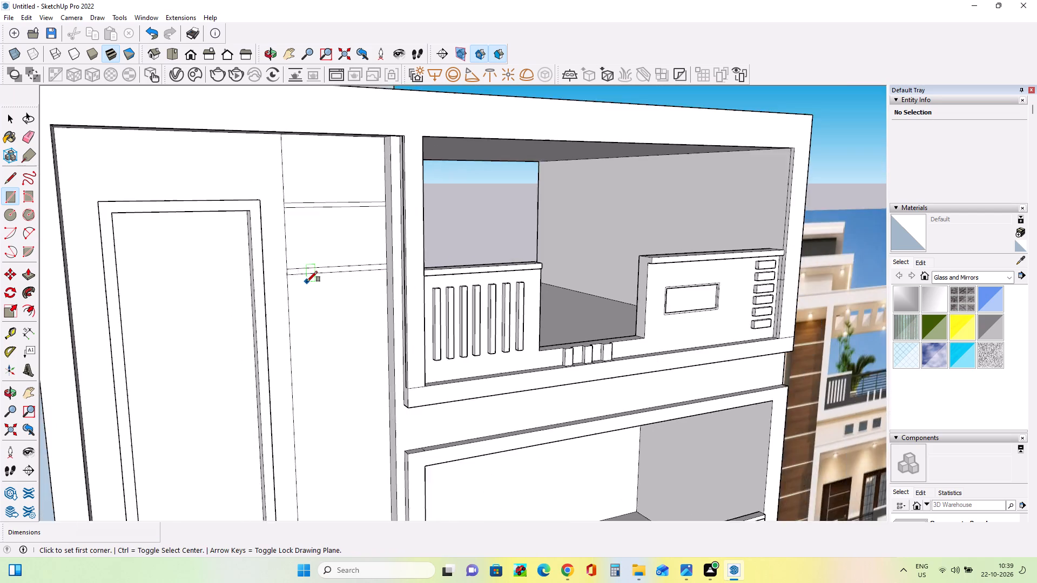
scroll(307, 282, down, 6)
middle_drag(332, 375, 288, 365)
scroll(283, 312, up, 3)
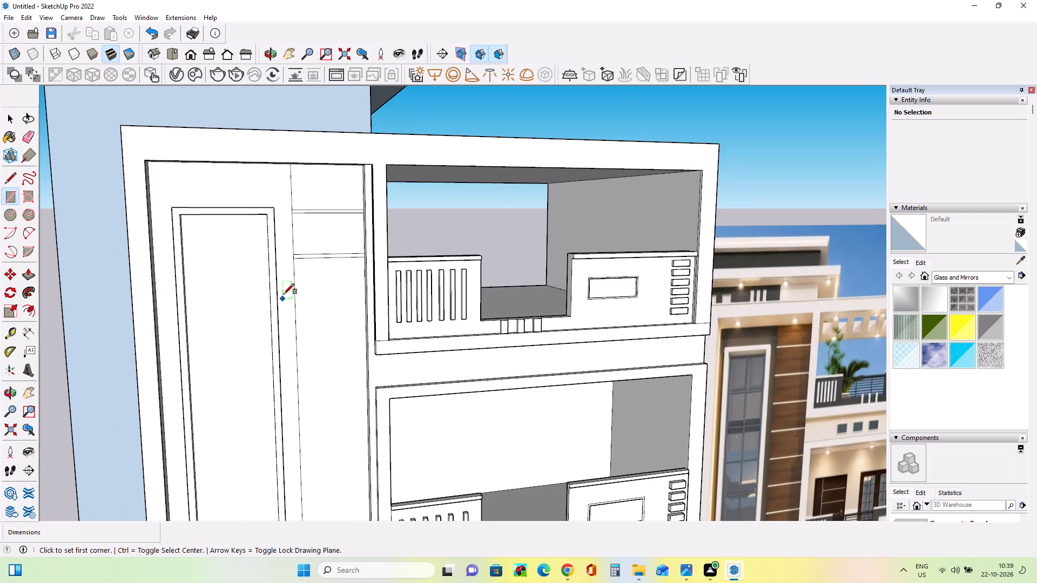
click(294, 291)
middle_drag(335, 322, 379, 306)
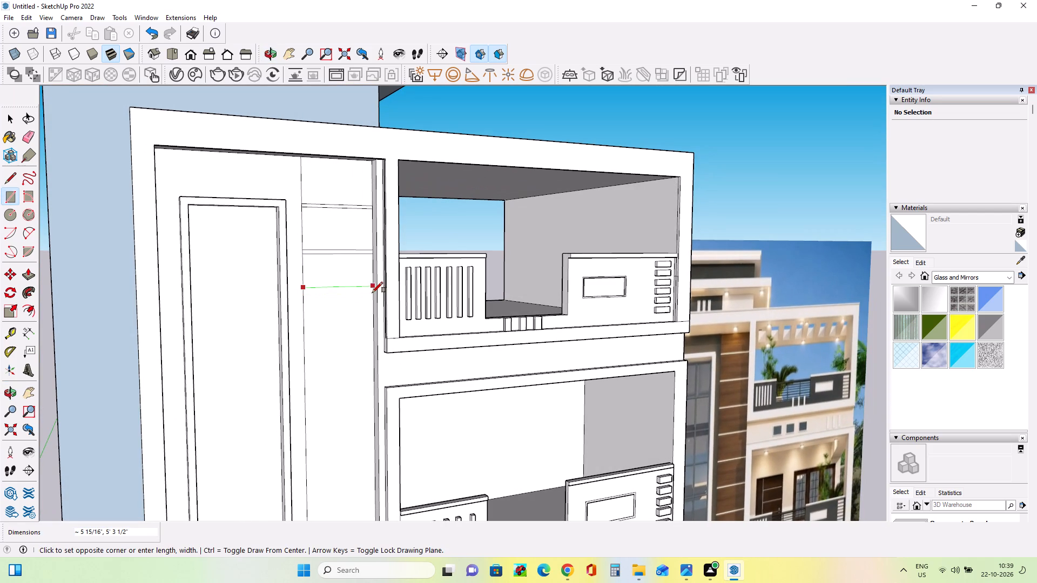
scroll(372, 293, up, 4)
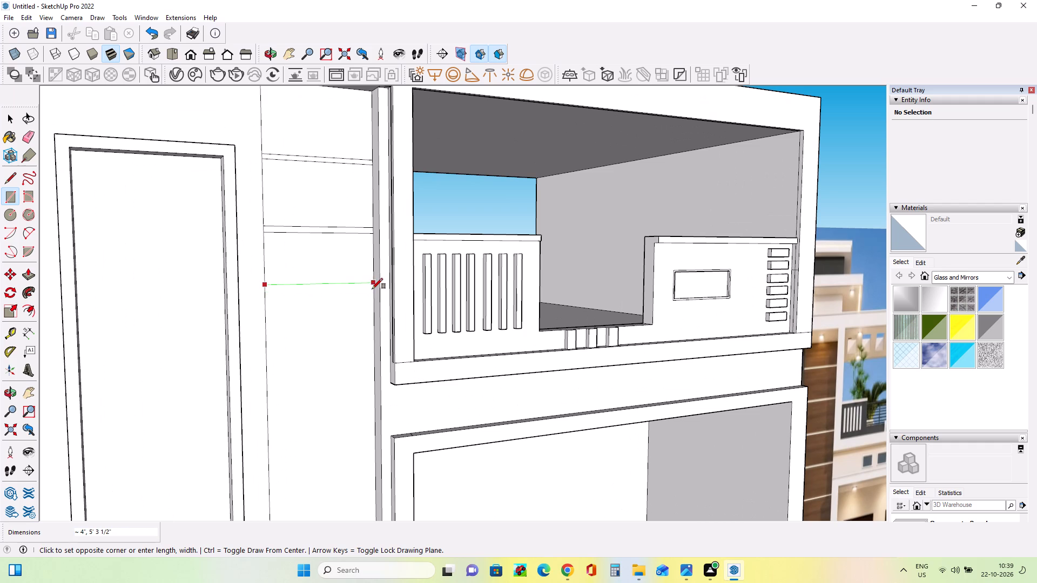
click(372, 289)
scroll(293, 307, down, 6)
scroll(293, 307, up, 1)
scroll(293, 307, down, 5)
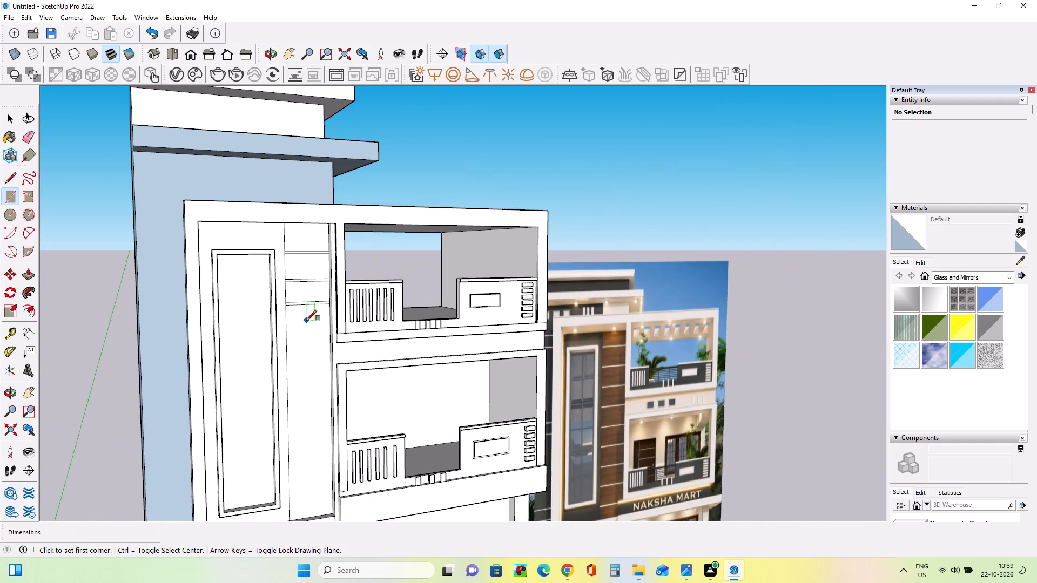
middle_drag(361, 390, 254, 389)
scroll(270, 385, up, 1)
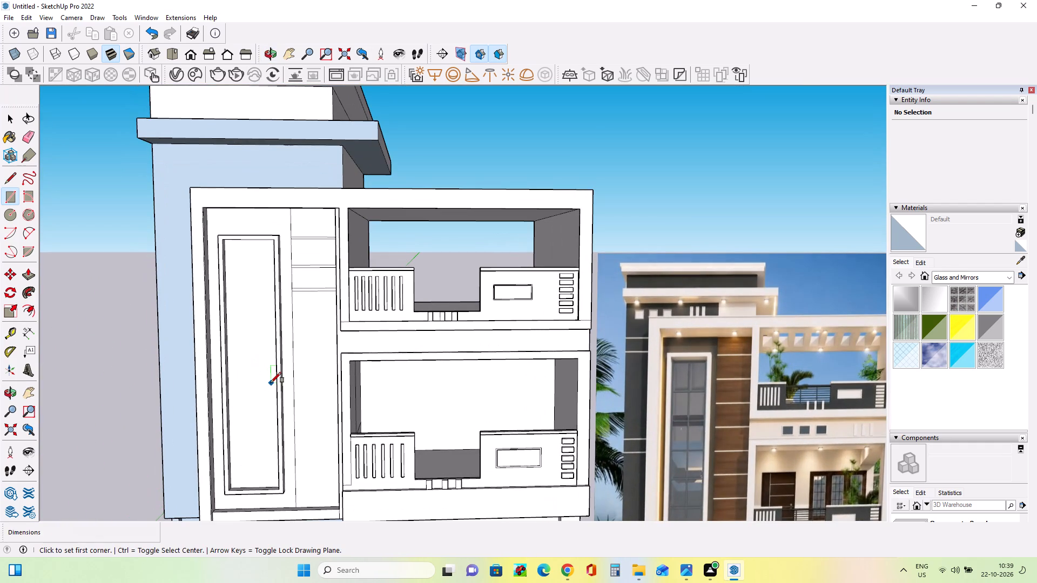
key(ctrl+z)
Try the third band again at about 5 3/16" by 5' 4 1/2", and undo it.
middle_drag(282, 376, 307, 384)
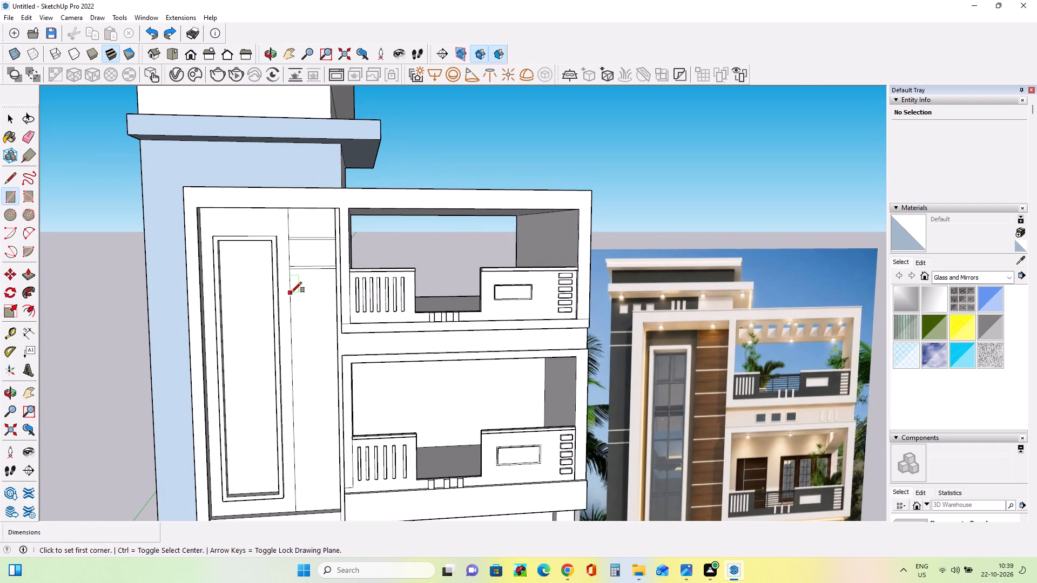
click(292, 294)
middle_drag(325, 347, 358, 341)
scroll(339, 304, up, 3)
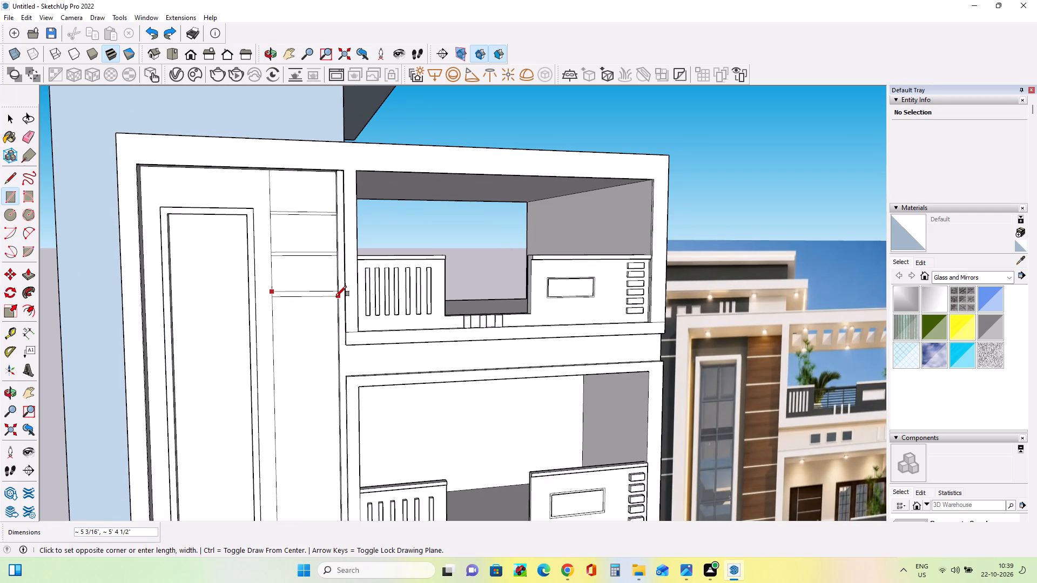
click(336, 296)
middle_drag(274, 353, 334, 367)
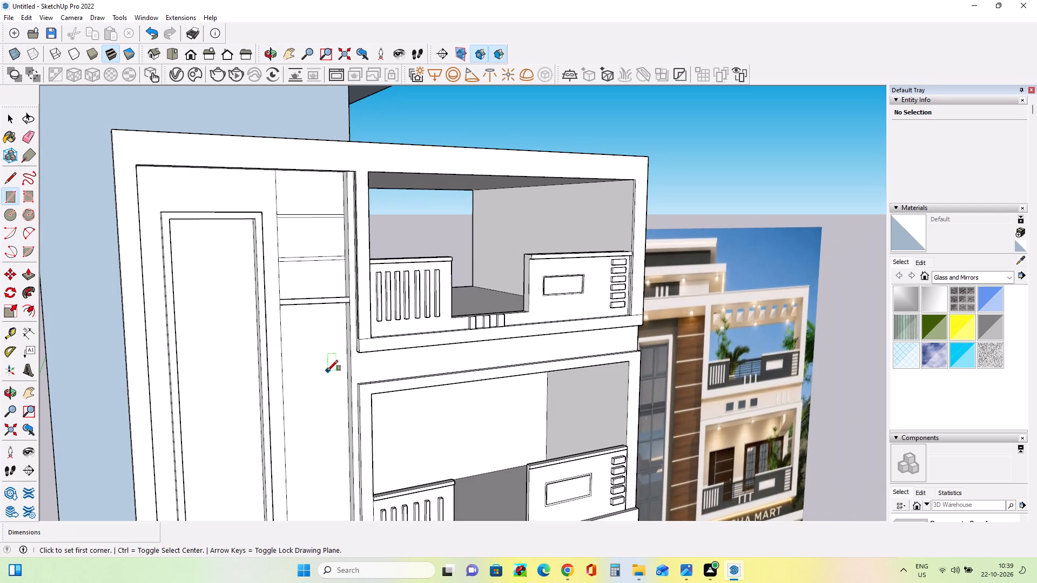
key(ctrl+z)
Draw the third horizontal band about 4" by 5' 3 1/2" across the strip, ending at the strip's inner edge.
middle_drag(324, 364, 309, 347)
click(276, 294)
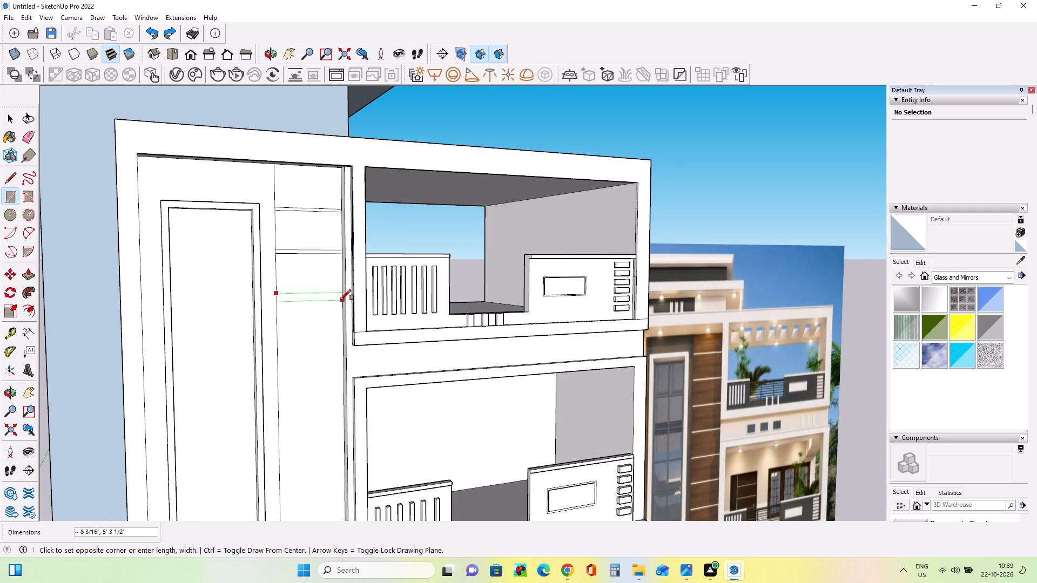
scroll(340, 300, up, 3)
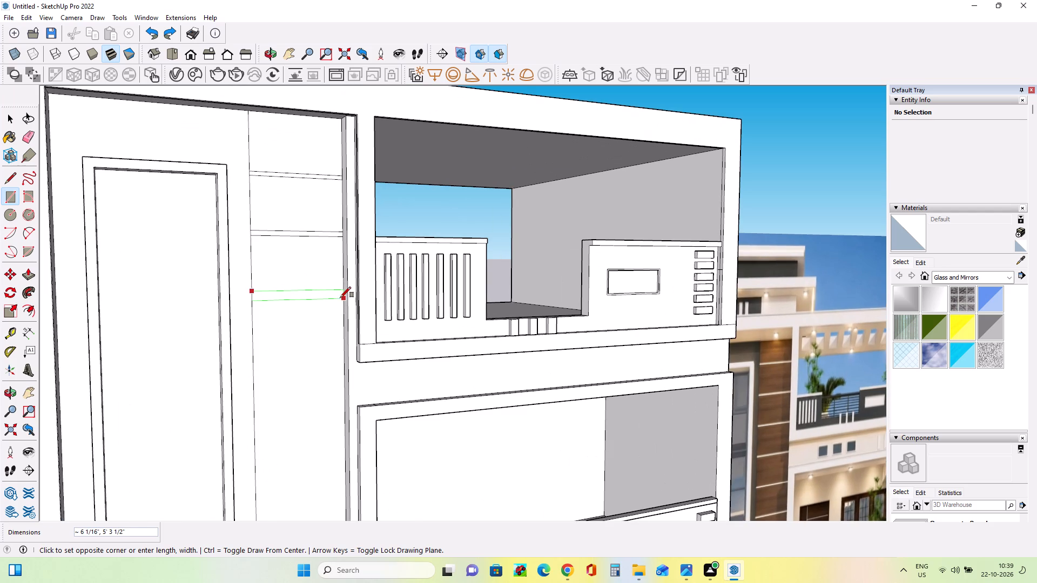
scroll(341, 297, up, 3)
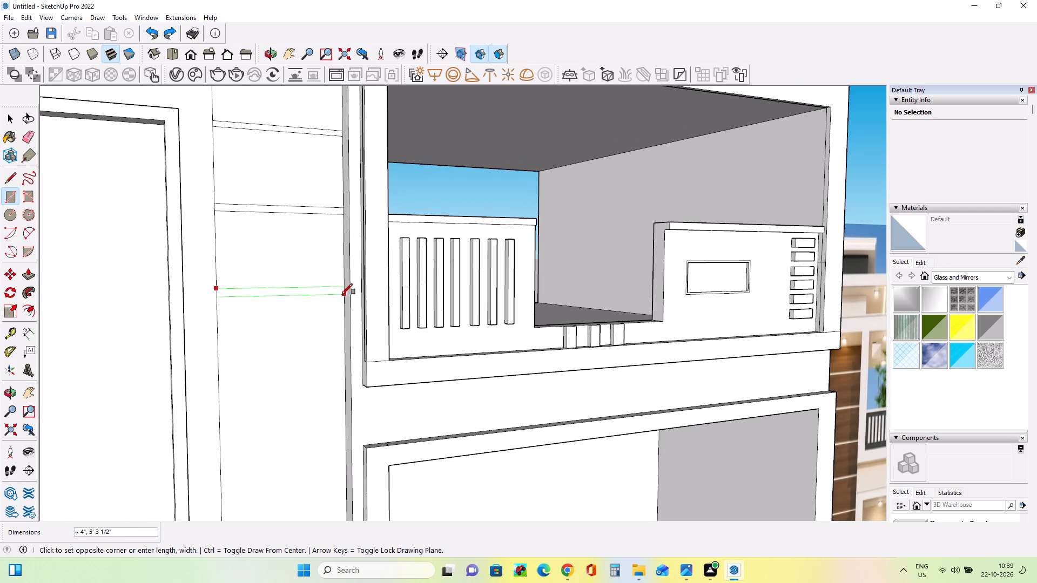
click(342, 294)
Draw a fourth horizontal band about 4 9/16" by 5' 3 1/2" across the strip, below the third one.
scroll(267, 290, down, 15)
middle_drag(329, 357, 217, 379)
scroll(266, 321, up, 4)
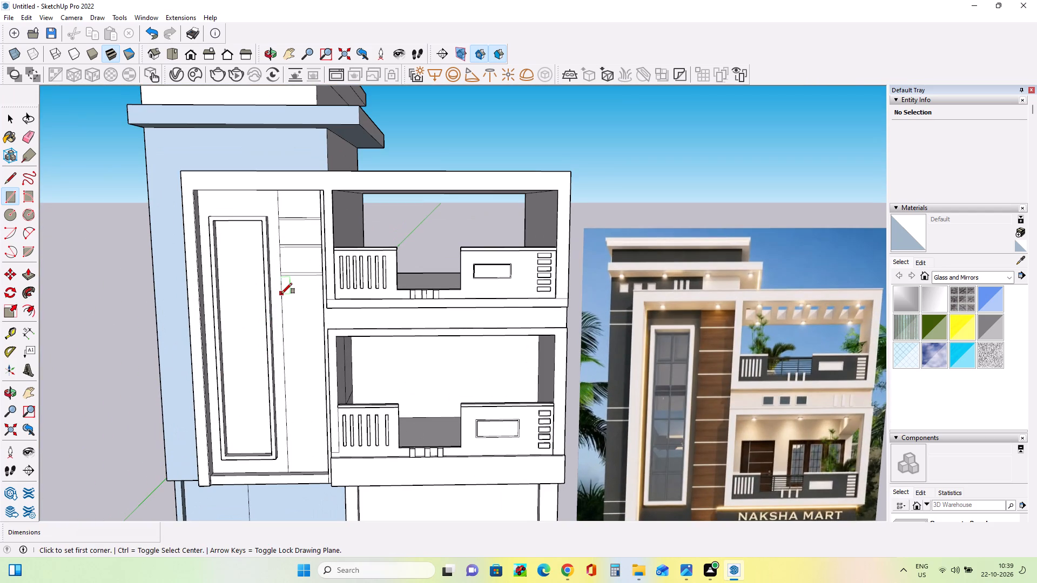
click(281, 295)
middle_drag(306, 365, 389, 326)
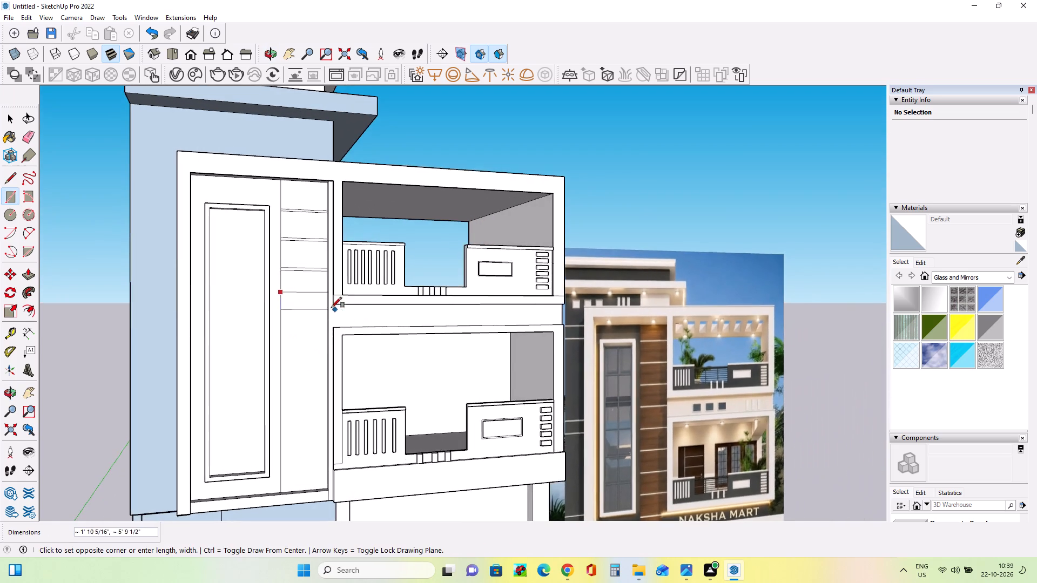
scroll(326, 304, up, 6)
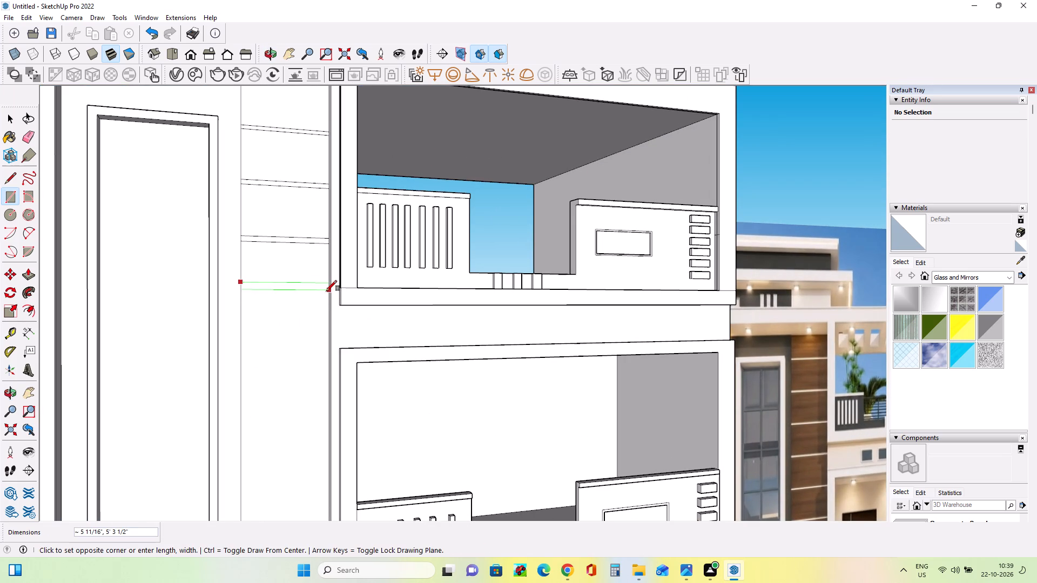
scroll(328, 288, up, 3)
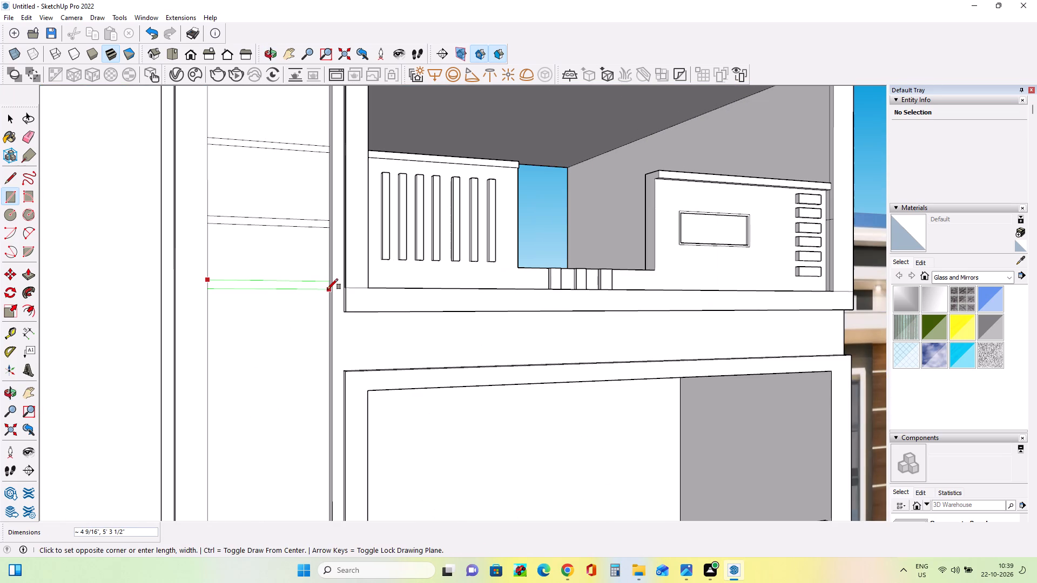
click(327, 289)
Check the band layout of the wood-clad strip in the reference photo in Photos, and return to the SketchUp model.
scroll(279, 328, down, 6)
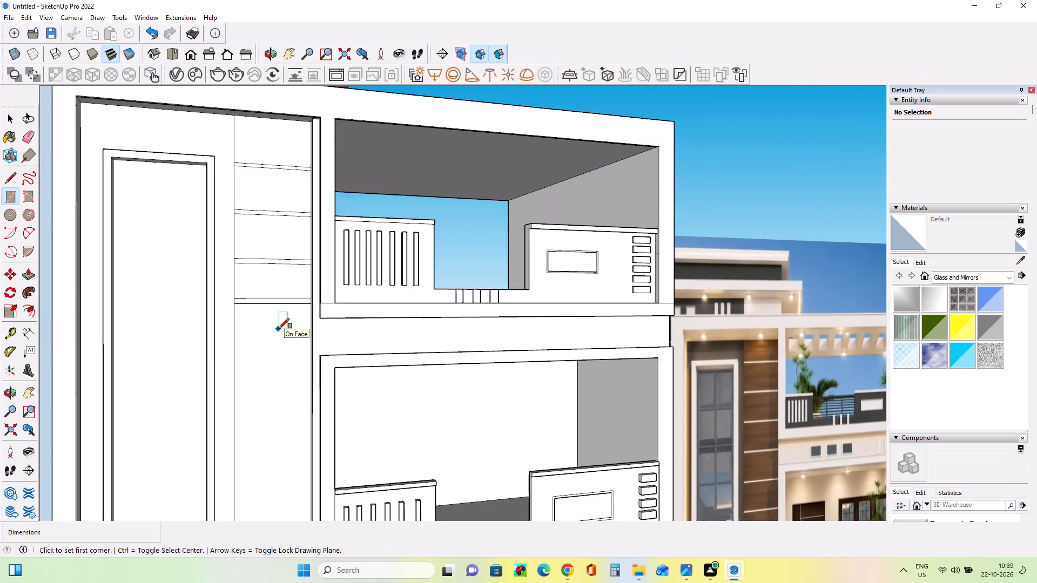
scroll(279, 329, down, 3)
click(689, 580)
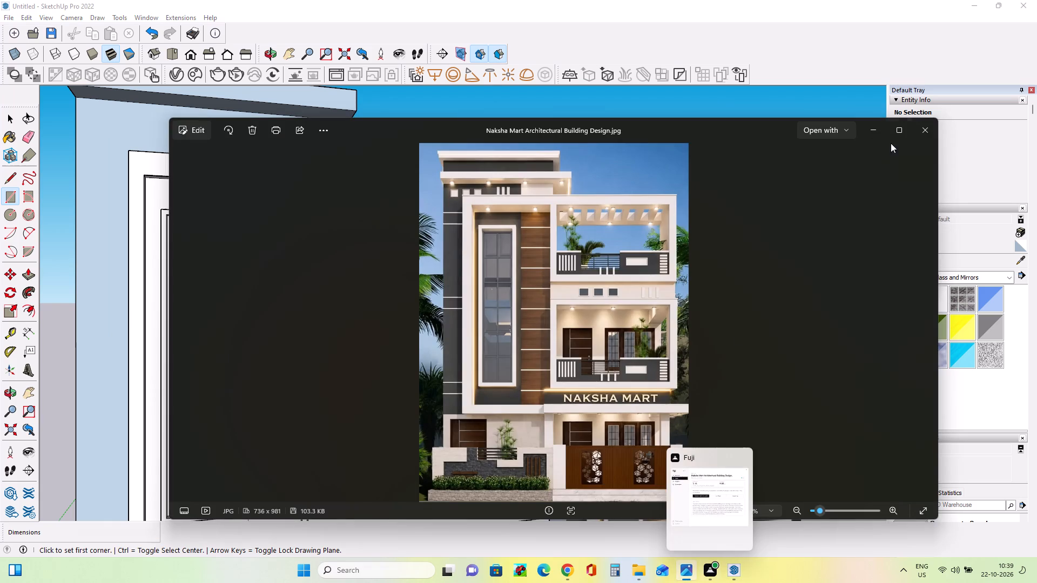
click(867, 130)
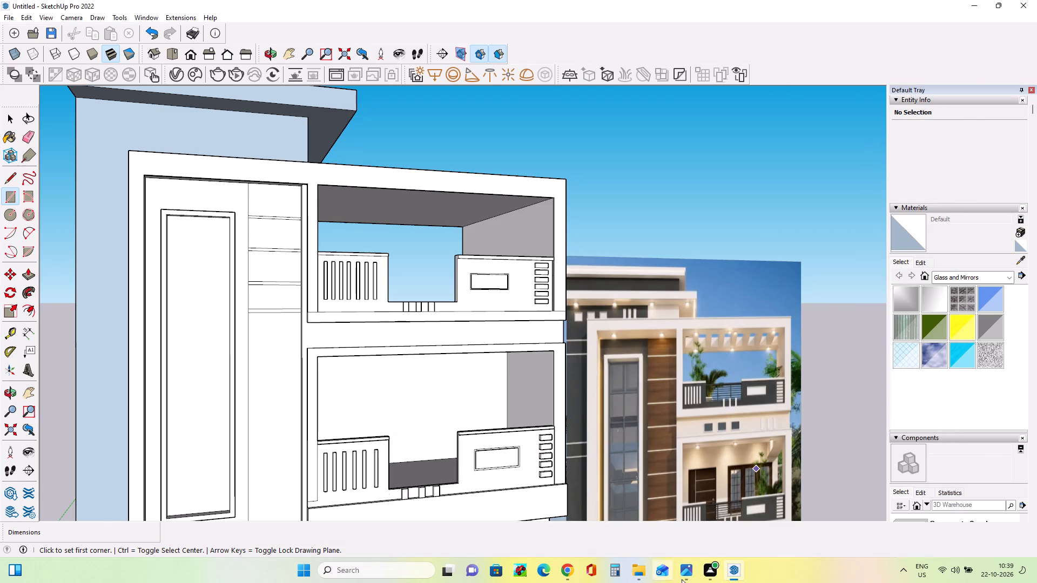
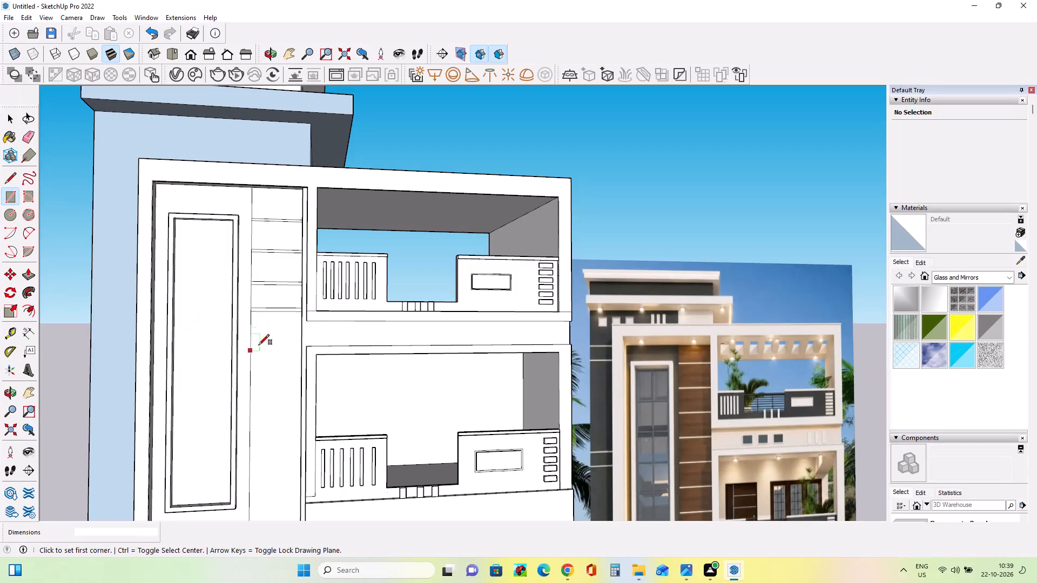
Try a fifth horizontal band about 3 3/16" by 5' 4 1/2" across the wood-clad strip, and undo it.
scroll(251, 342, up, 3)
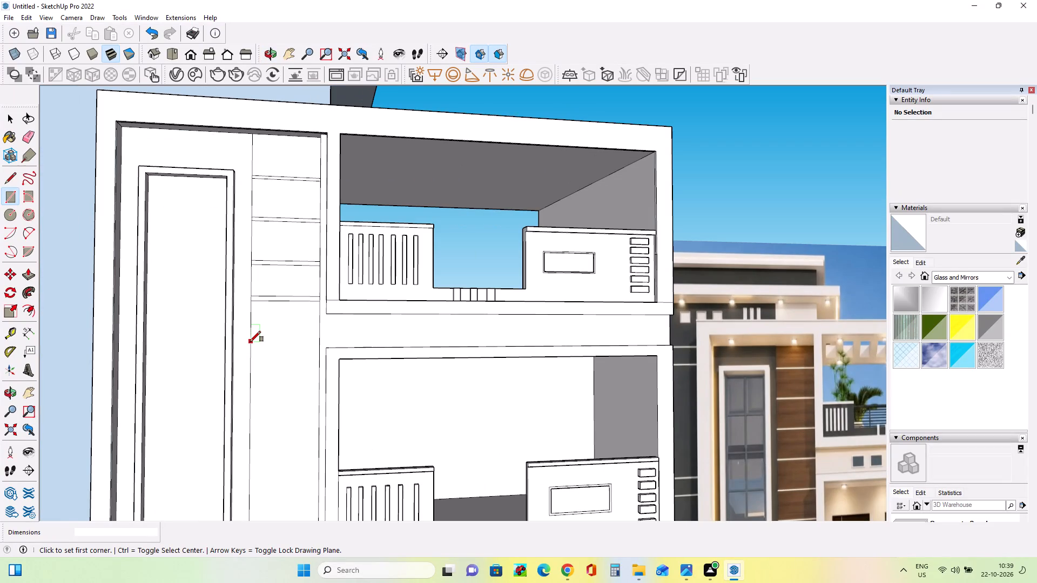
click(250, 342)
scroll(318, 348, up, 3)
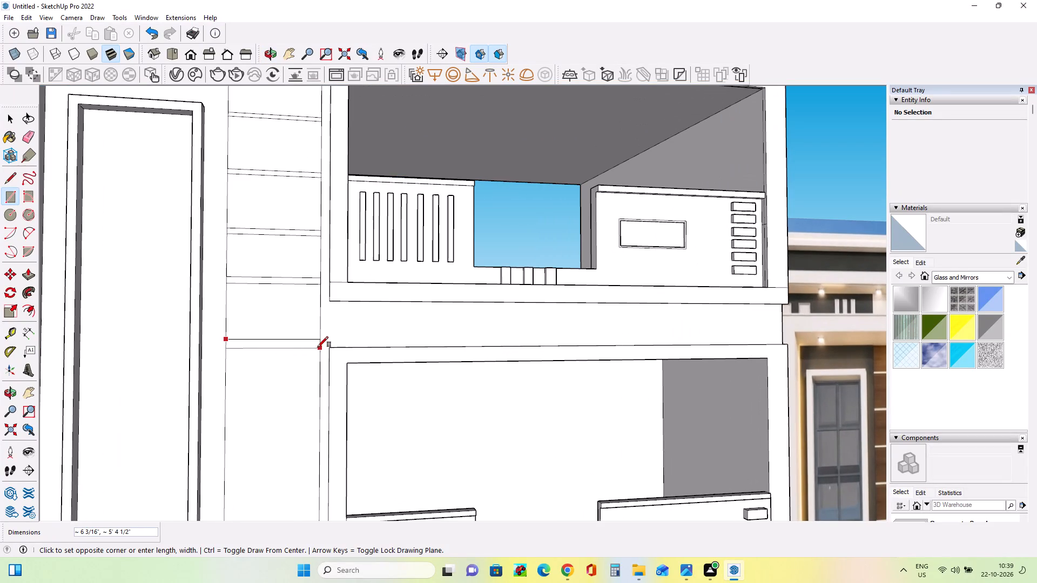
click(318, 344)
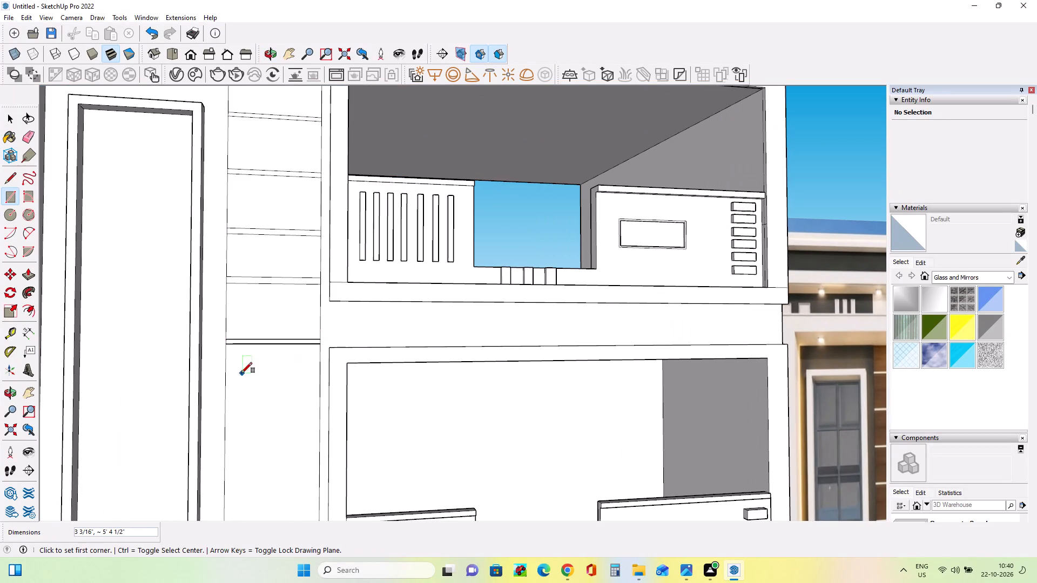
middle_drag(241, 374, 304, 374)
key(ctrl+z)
Draw the fifth horizontal band about 4 9/16" by 5' 3 1/2" across the strip, starting at the strip's inner edge.
middle_drag(300, 380, 371, 381)
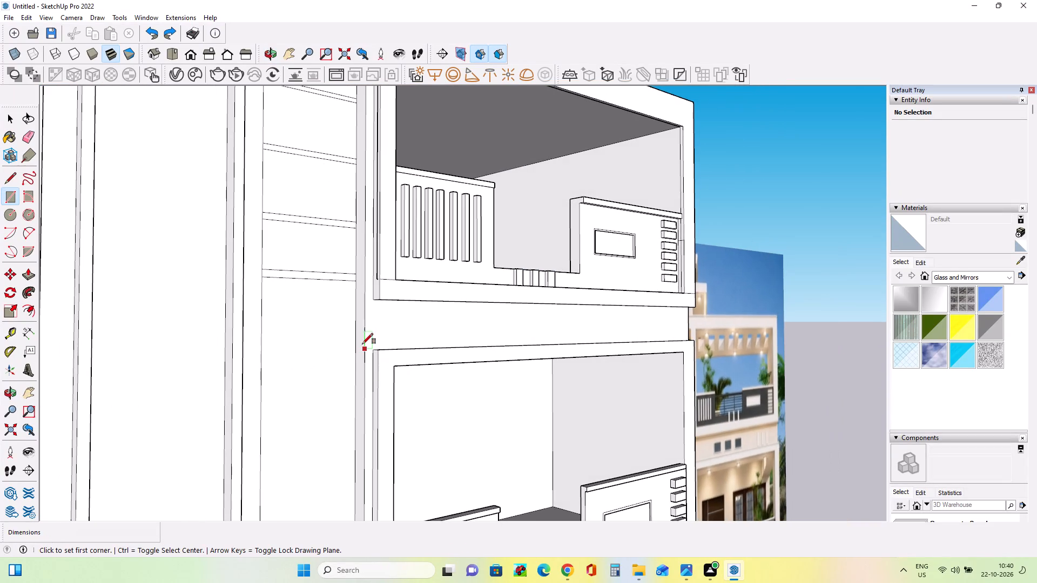
click(354, 343)
middle_drag(283, 396, 122, 415)
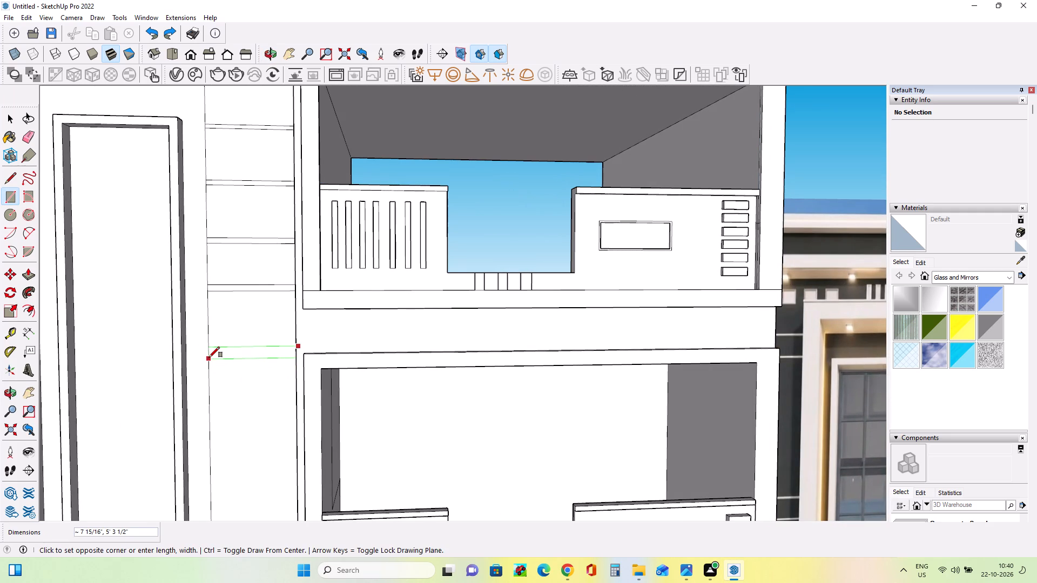
scroll(211, 356, up, 4)
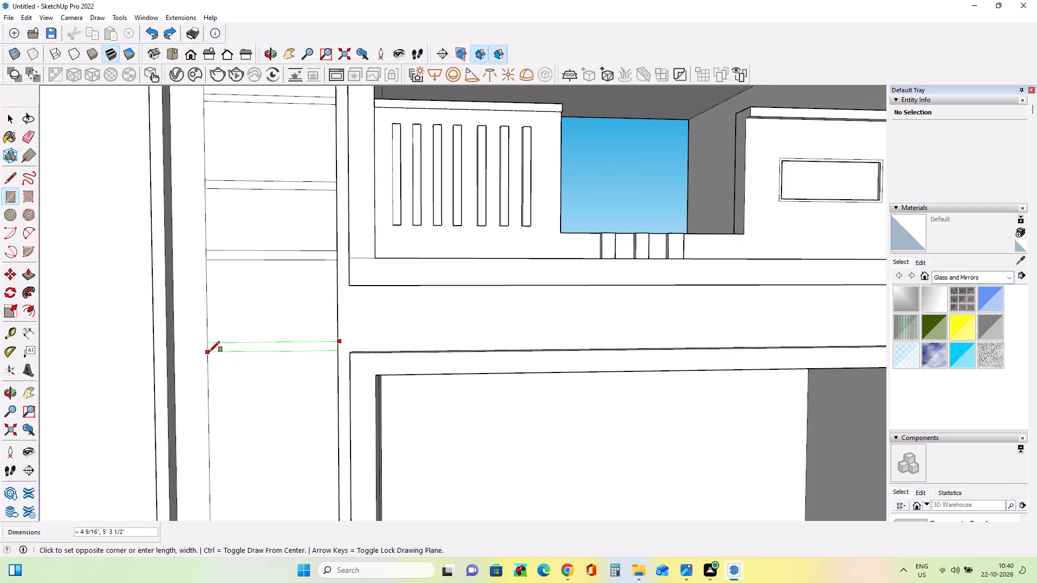
click(209, 355)
scroll(201, 383, down, 4)
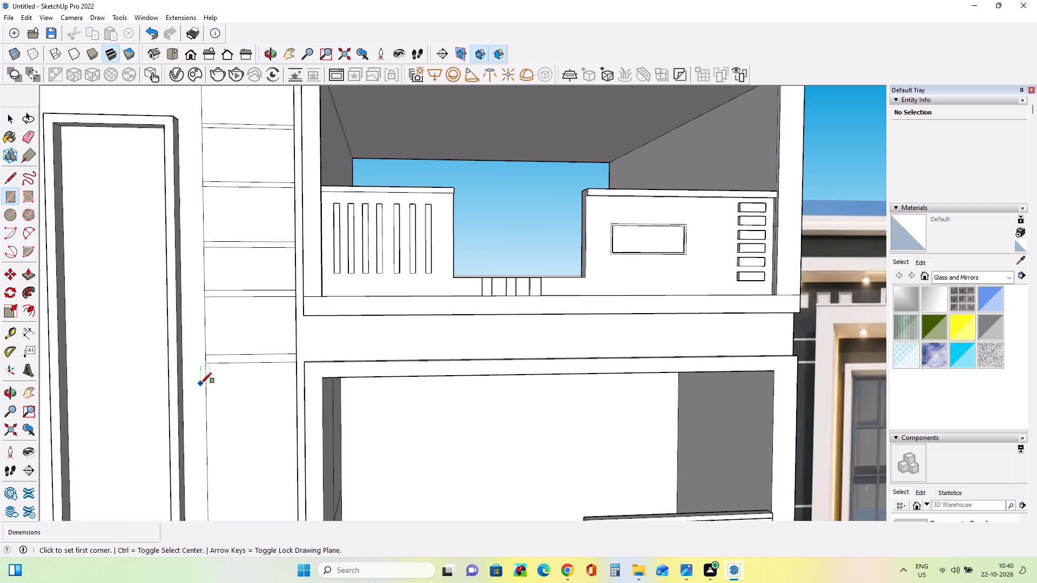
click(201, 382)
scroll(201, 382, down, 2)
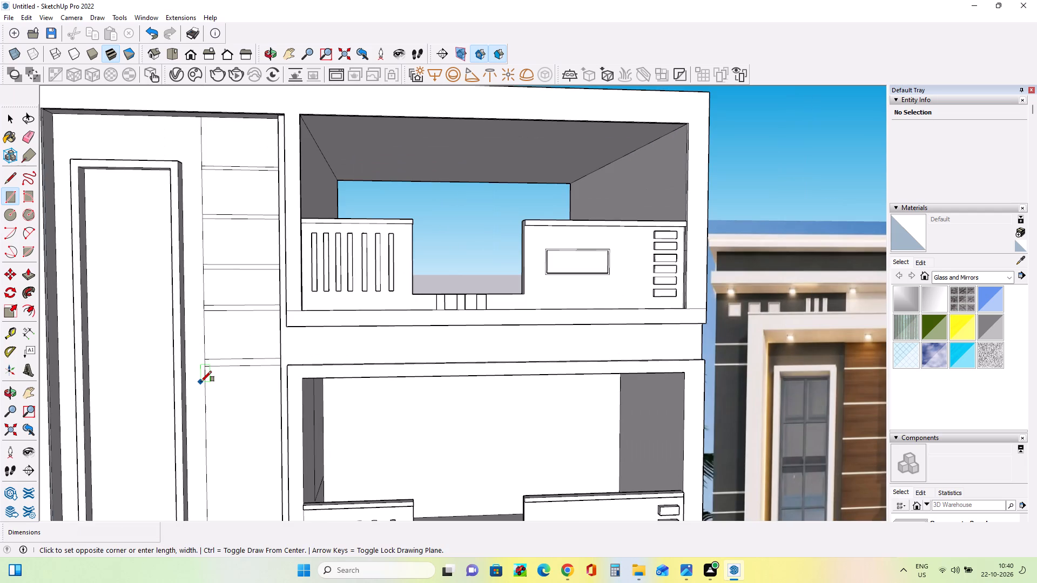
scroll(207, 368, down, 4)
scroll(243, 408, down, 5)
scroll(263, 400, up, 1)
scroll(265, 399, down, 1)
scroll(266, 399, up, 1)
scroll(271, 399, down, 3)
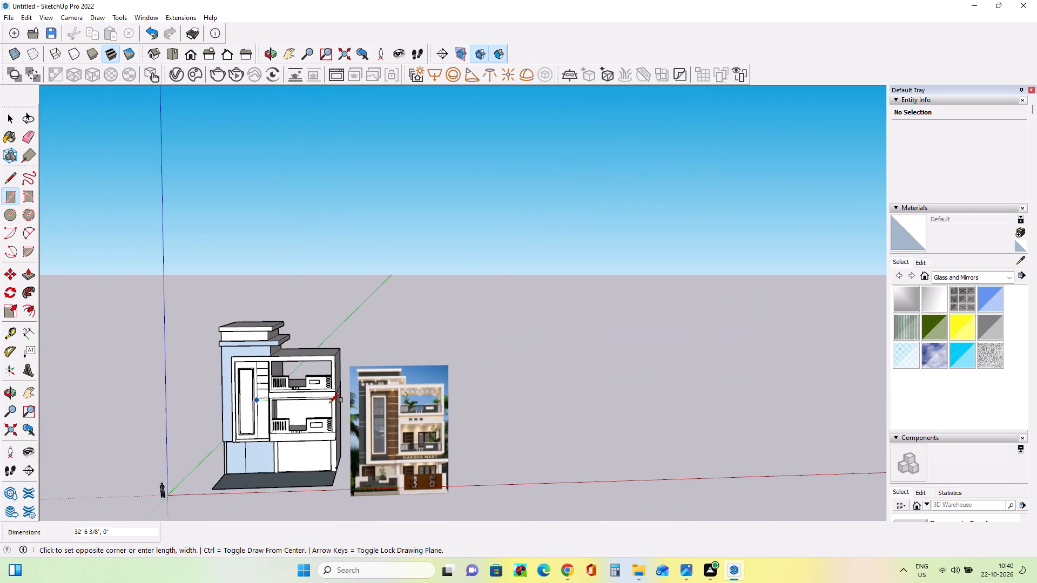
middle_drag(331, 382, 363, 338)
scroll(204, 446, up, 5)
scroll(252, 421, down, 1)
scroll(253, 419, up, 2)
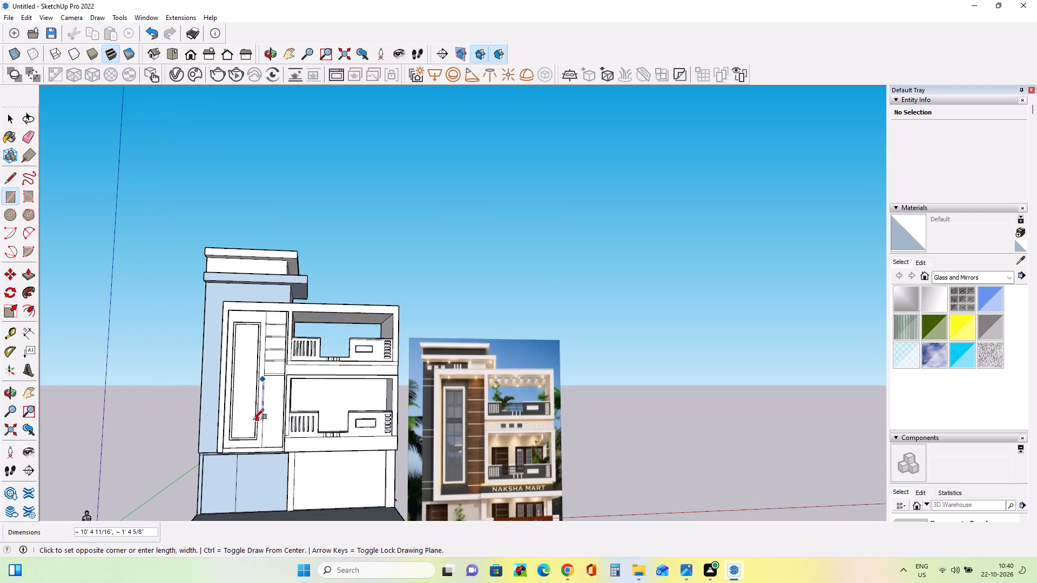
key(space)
Select the fifth band and copy it down the strip twice, offset 4' 1 9/16" and another 4' 4 5/8".
middle_drag(264, 425, 311, 427)
scroll(271, 410, up, 4)
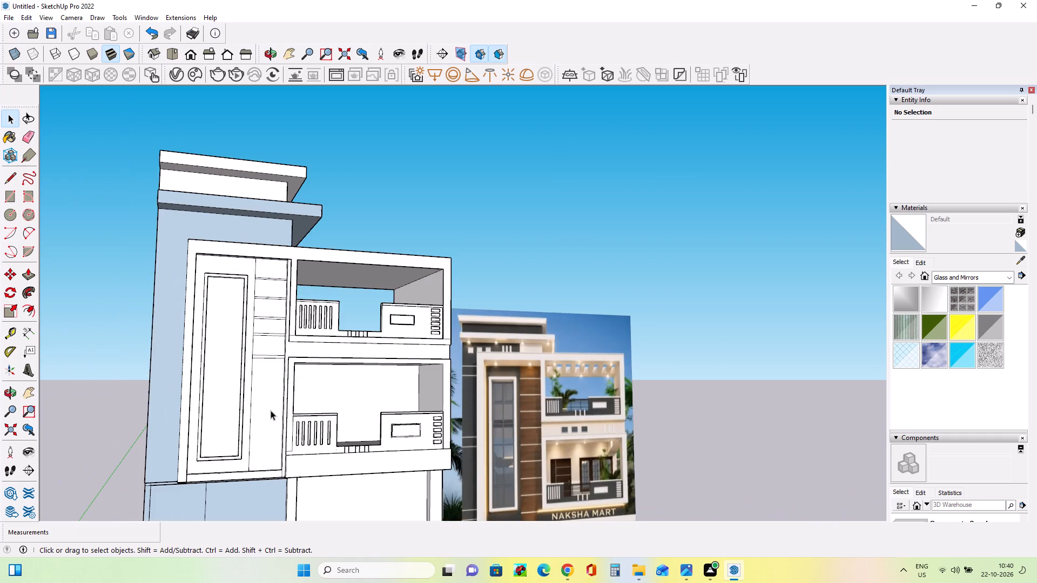
scroll(271, 410, up, 6)
middle_drag(271, 410, 273, 425)
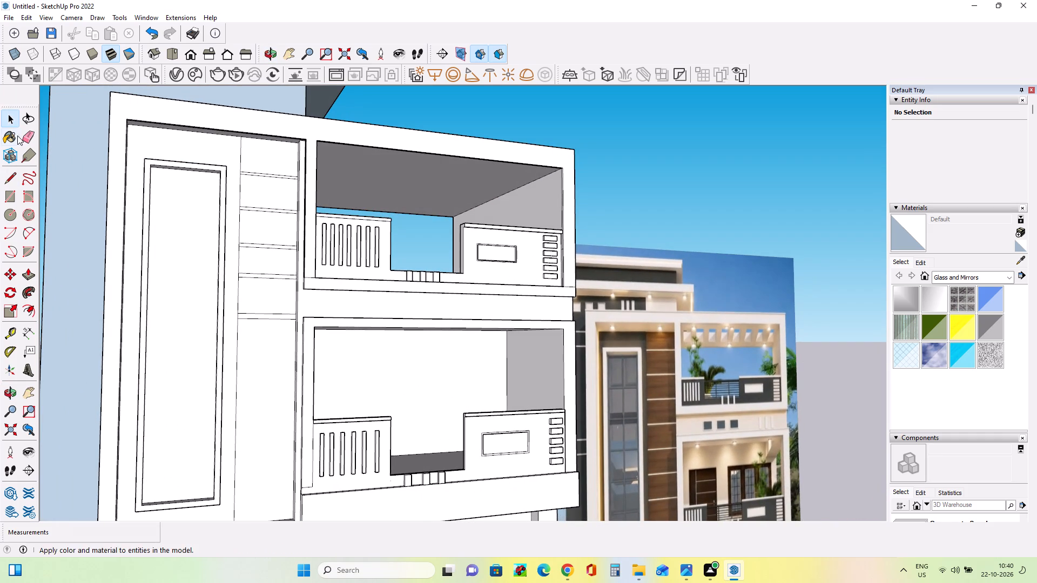
click(16, 123)
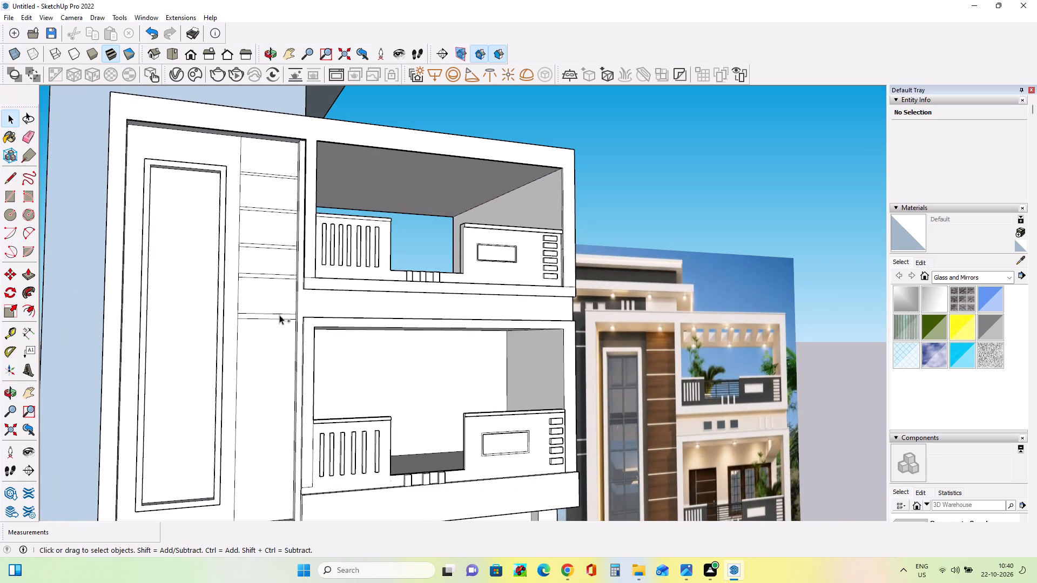
ctrl+click(279, 315)
ctrl+click(281, 317)
ctrl+scroll(281, 320, up, 5)
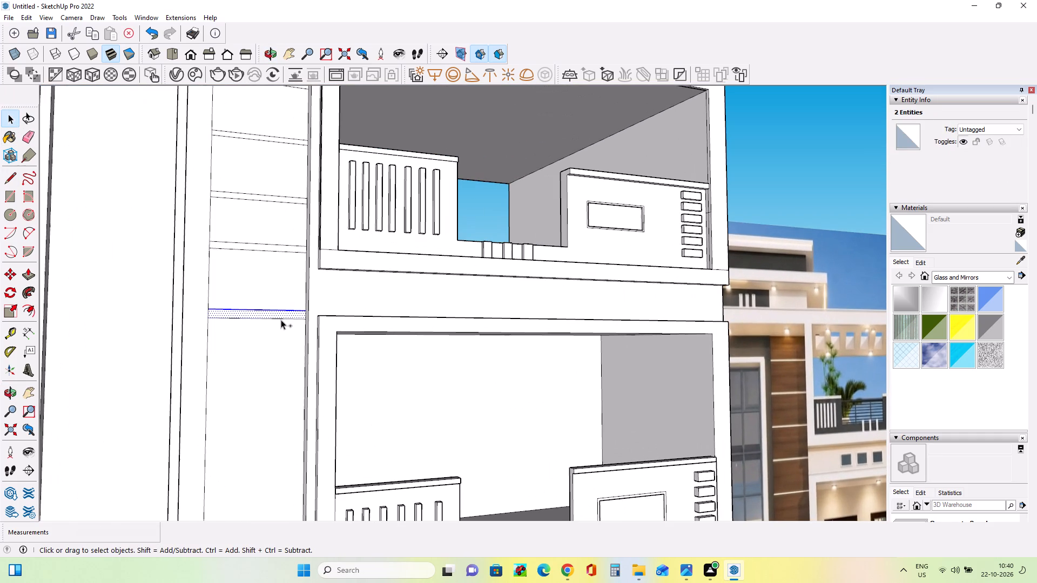
ctrl+click(281, 320)
ctrl+scroll(288, 330, down, 10)
ctrl+middle_drag(315, 416, 315, 443)
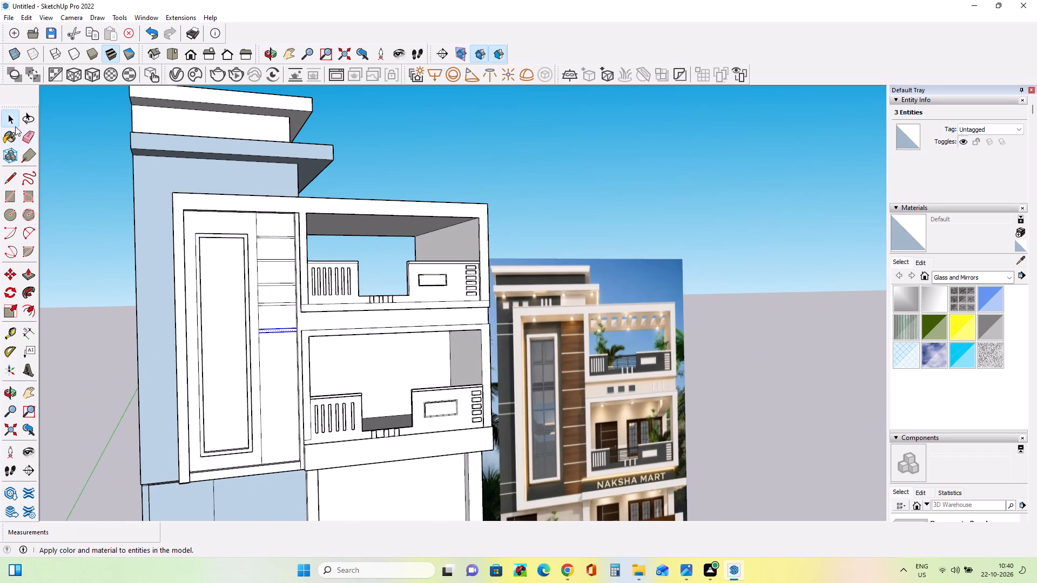
ctrl+click(9, 276)
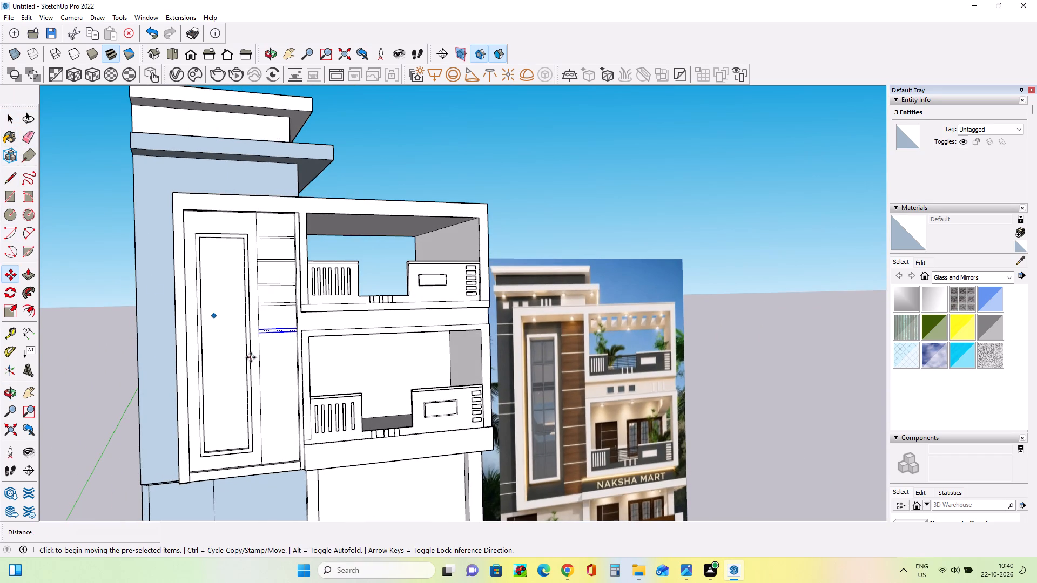
ctrl+scroll(251, 355, up, 7)
ctrl+click(266, 315)
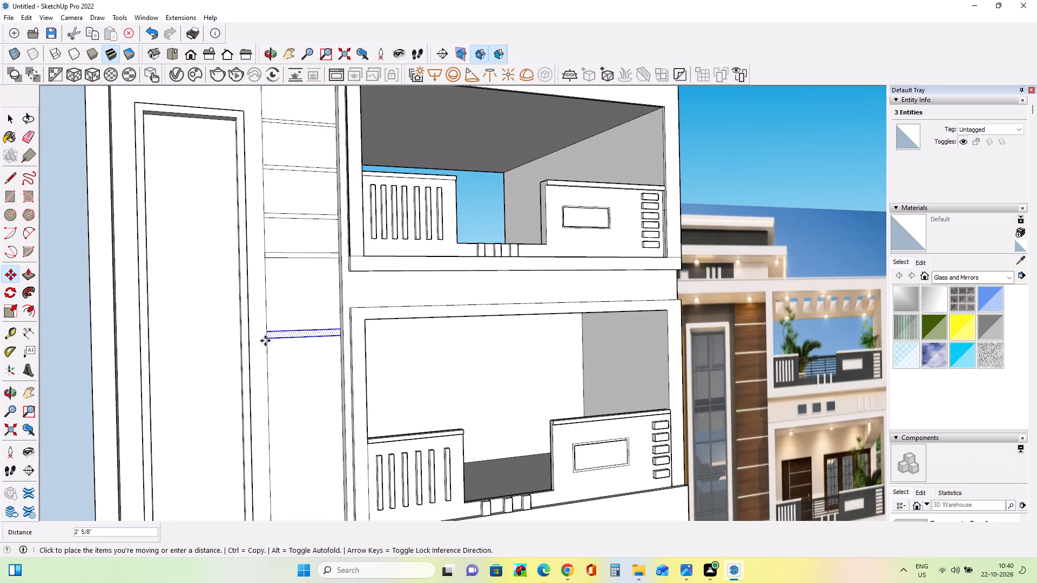
click(266, 370)
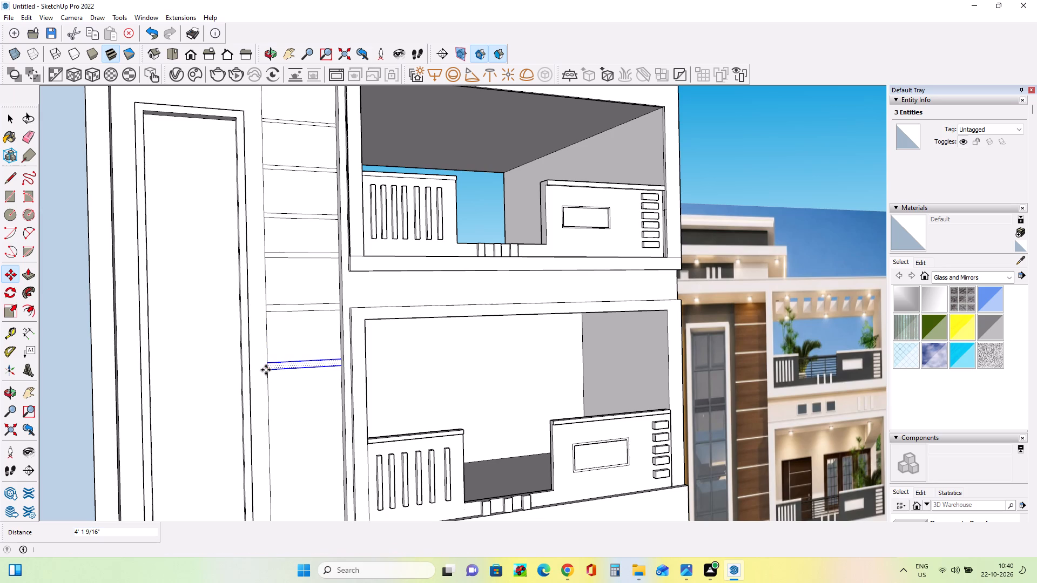
click(268, 372)
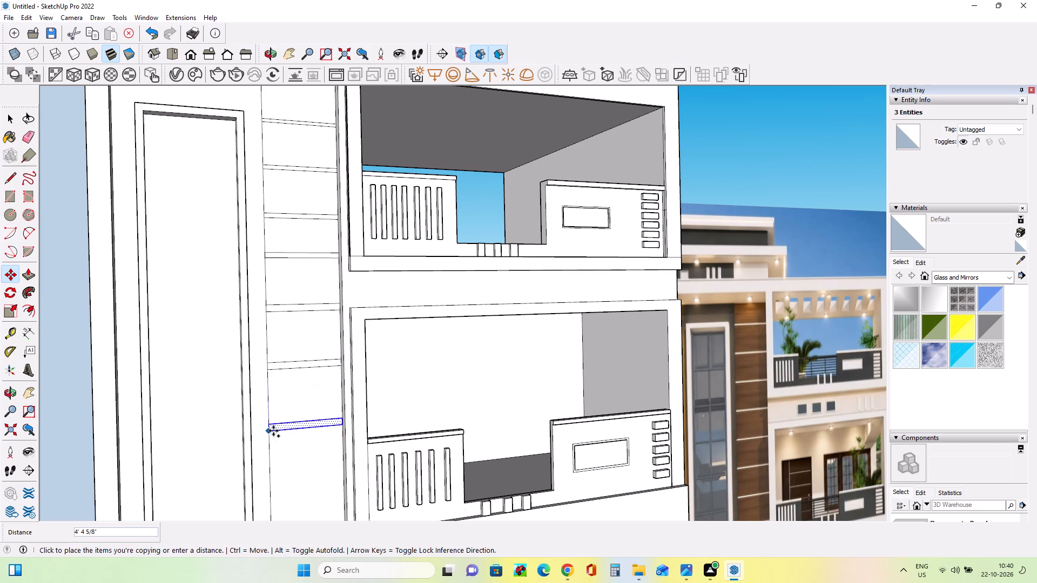
click(273, 429)
Copy the lowest band down the strip twice more, offset 3' 8 9/16" and another 3' 10 7/8" or so.
scroll(241, 376, down, 11)
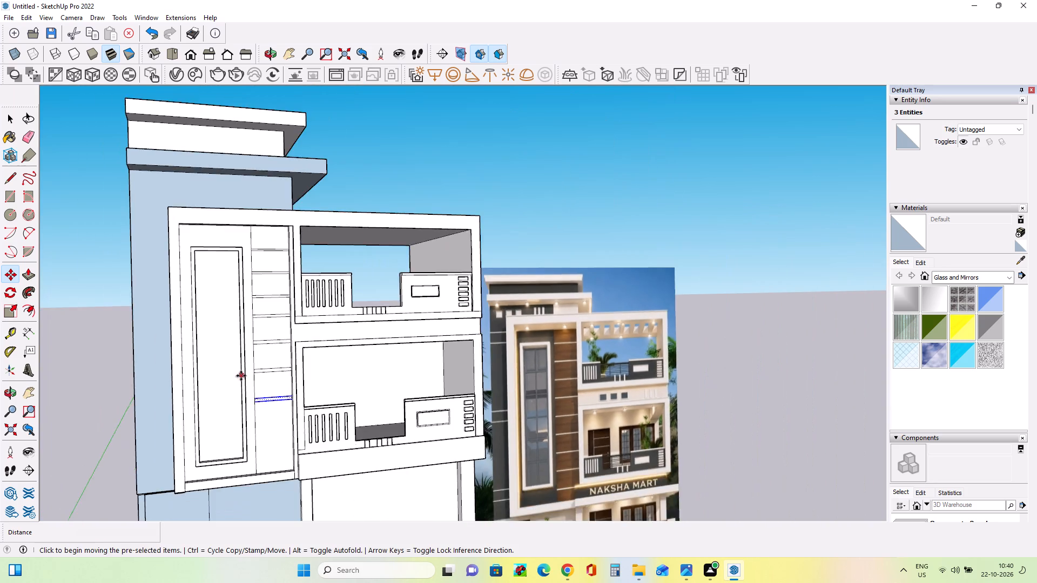
scroll(241, 376, down, 2)
scroll(253, 451, up, 7)
scroll(253, 448, down, 1)
scroll(253, 446, up, 6)
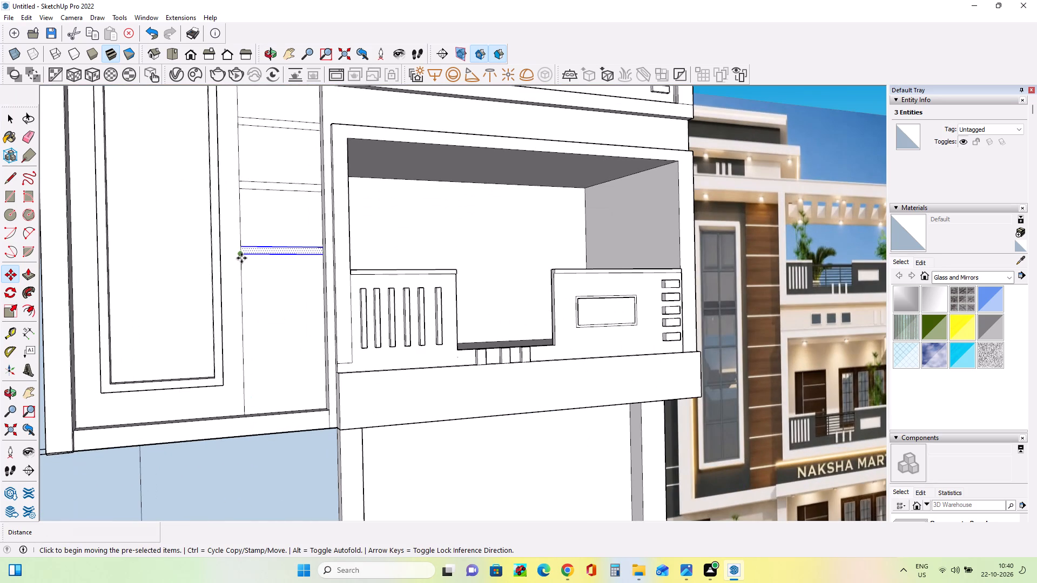
click(241, 258)
click(241, 311)
click(241, 311)
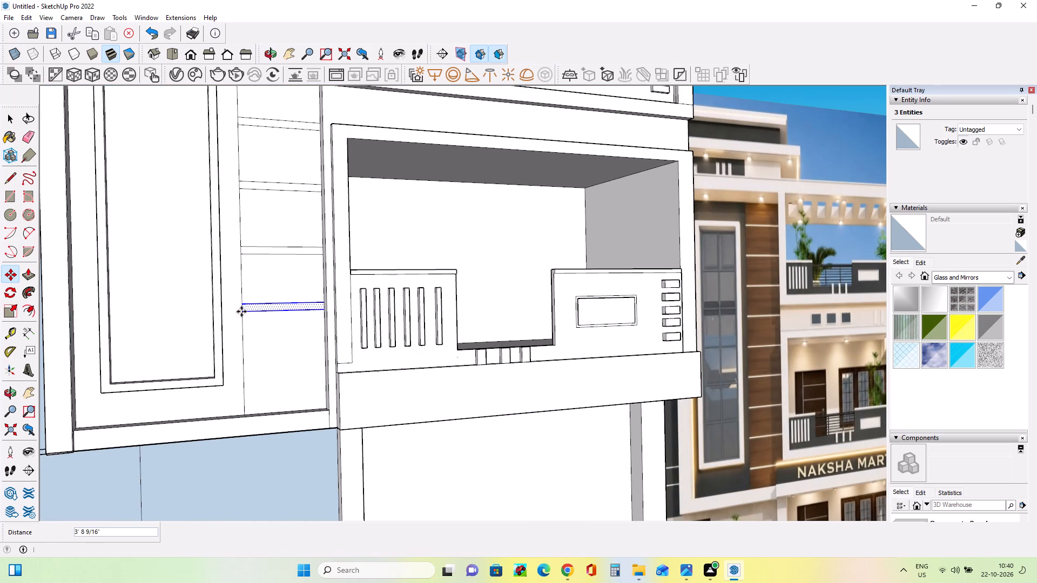
click(241, 313)
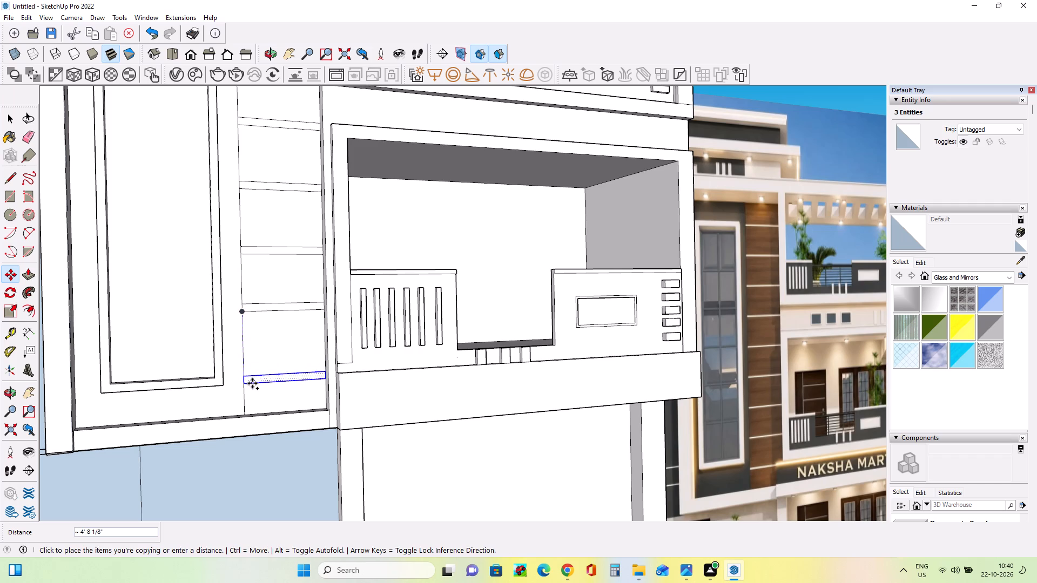
click(252, 371)
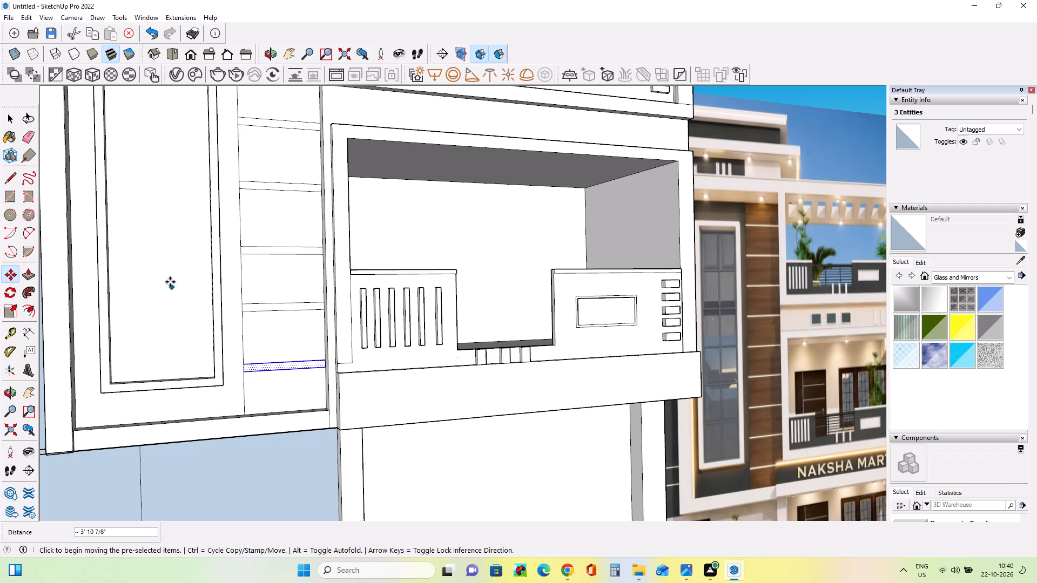
Paint all the strip panels between the horizontal bands with Wood Veneer 01 from the Wood collection, and clear the selection.
scroll(170, 282, down, 13)
middle_drag(393, 359, 295, 383)
scroll(254, 229, up, 4)
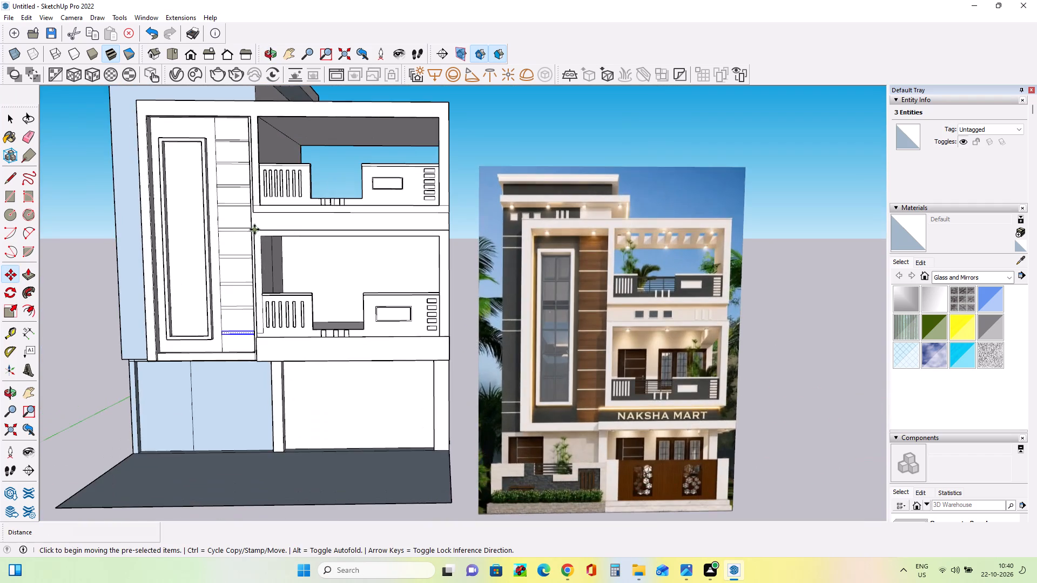
middle_drag(262, 247, 278, 257)
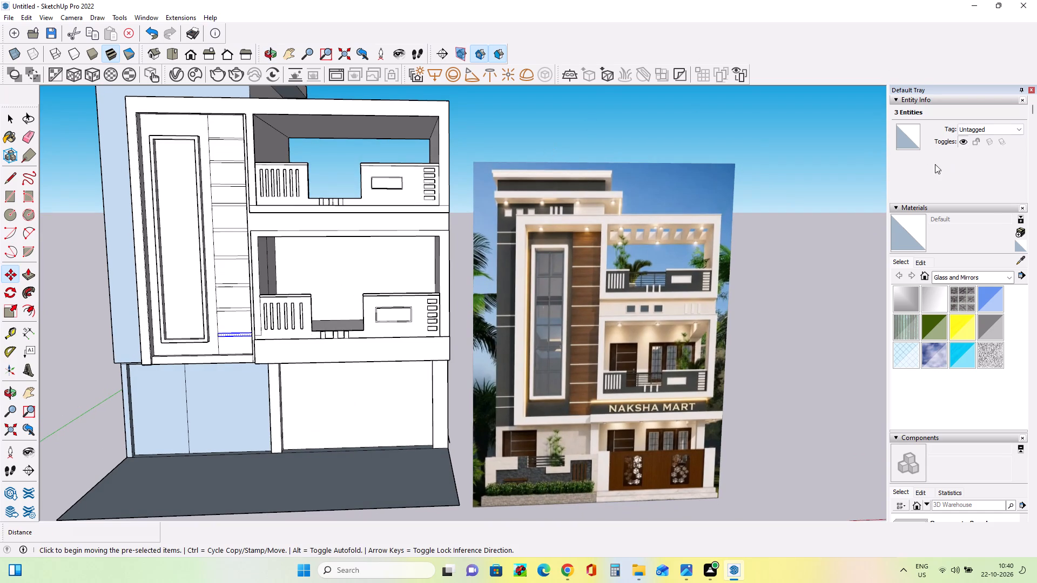
click(974, 279)
click(977, 418)
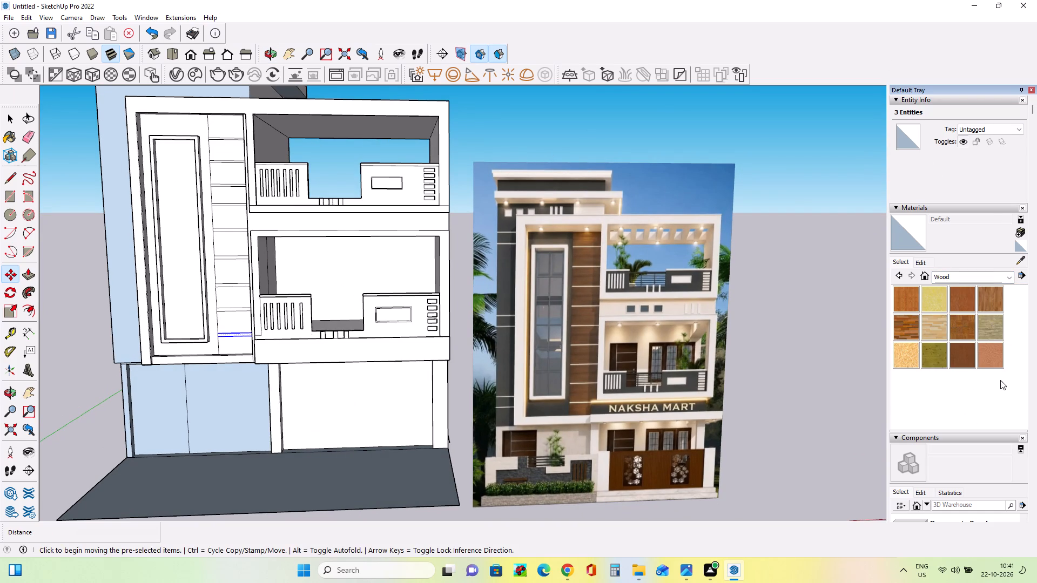
click(962, 362)
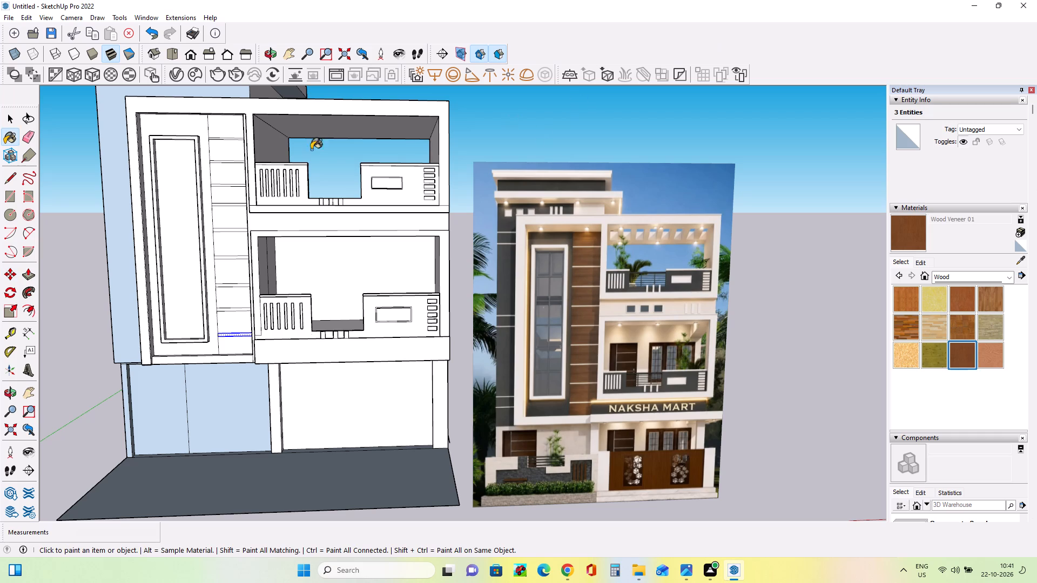
click(218, 132)
click(227, 153)
click(238, 179)
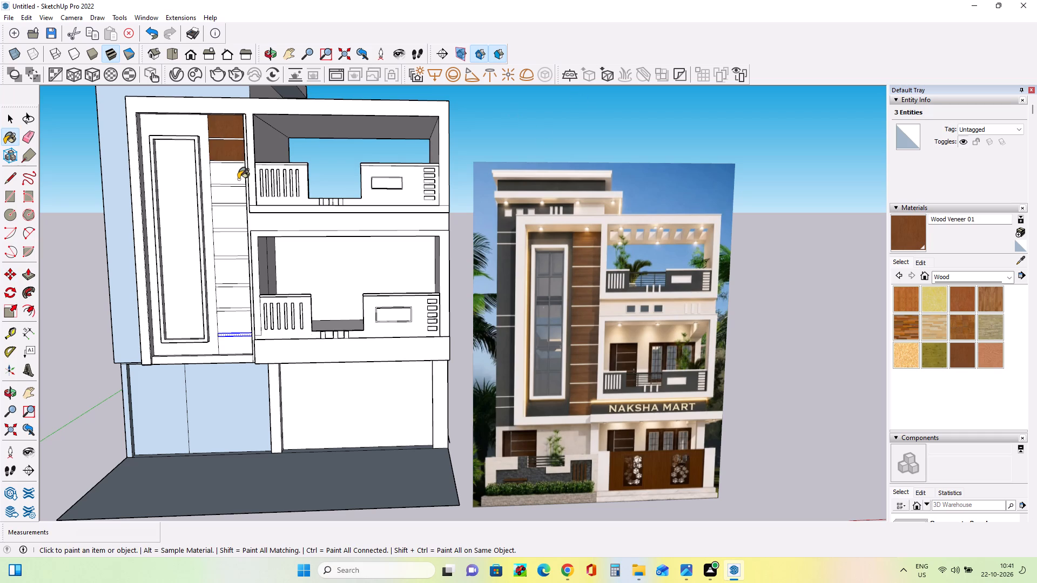
click(233, 204)
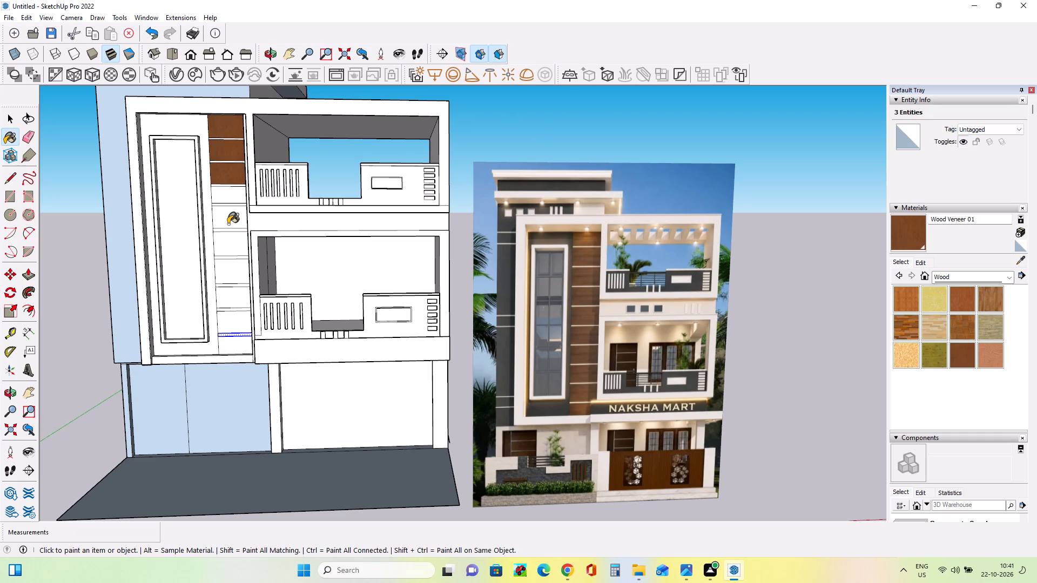
click(228, 224)
click(232, 197)
click(241, 242)
click(235, 275)
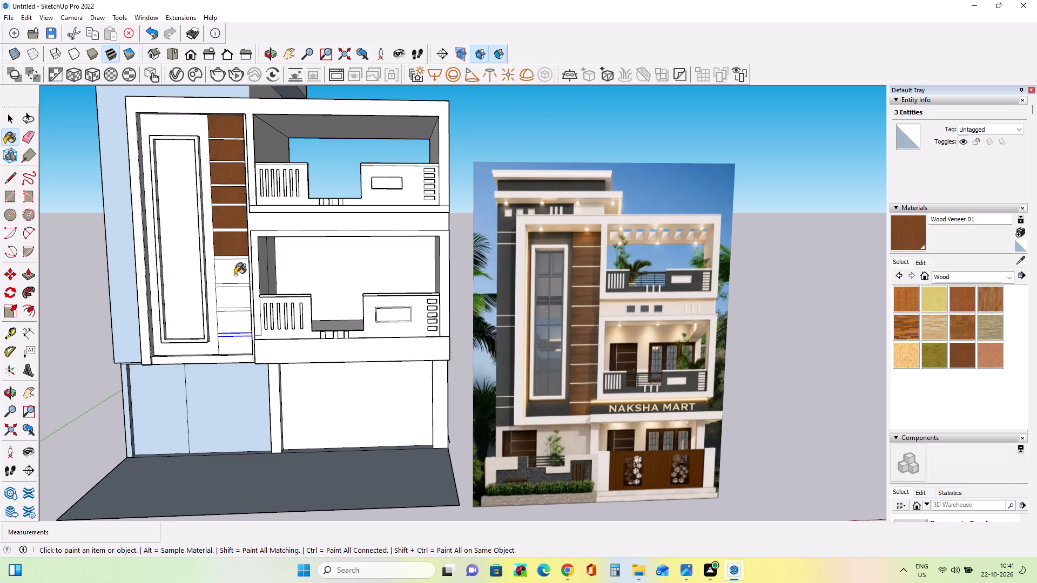
click(235, 298)
click(238, 319)
click(240, 344)
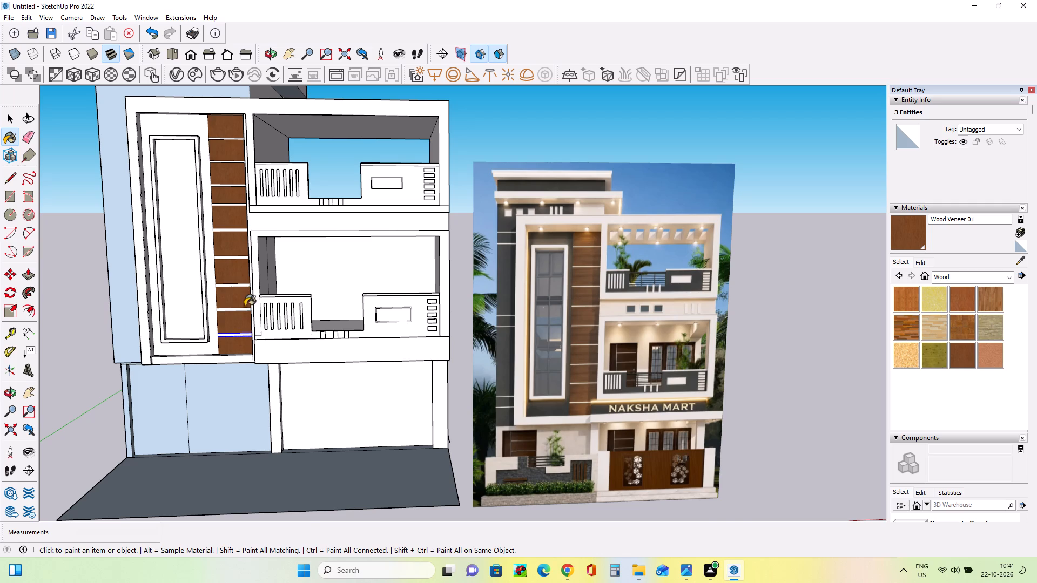
middle_drag(245, 305, 267, 310)
click(9, 118)
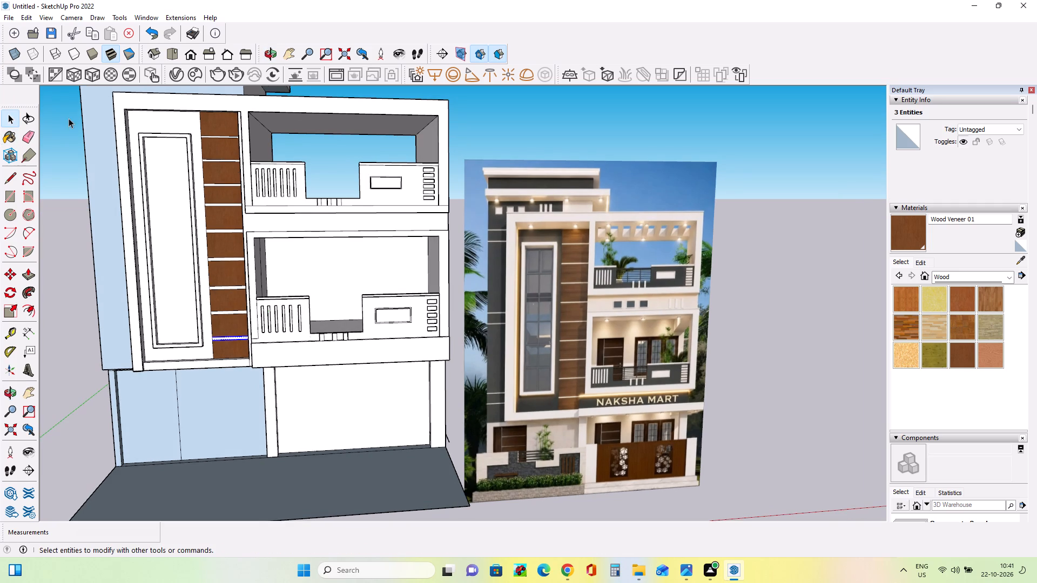
click(69, 118)
Paint the lowest horizontal band of the wood strip with Wood Board Cork from the Wood collection.
middle_drag(93, 175, 104, 186)
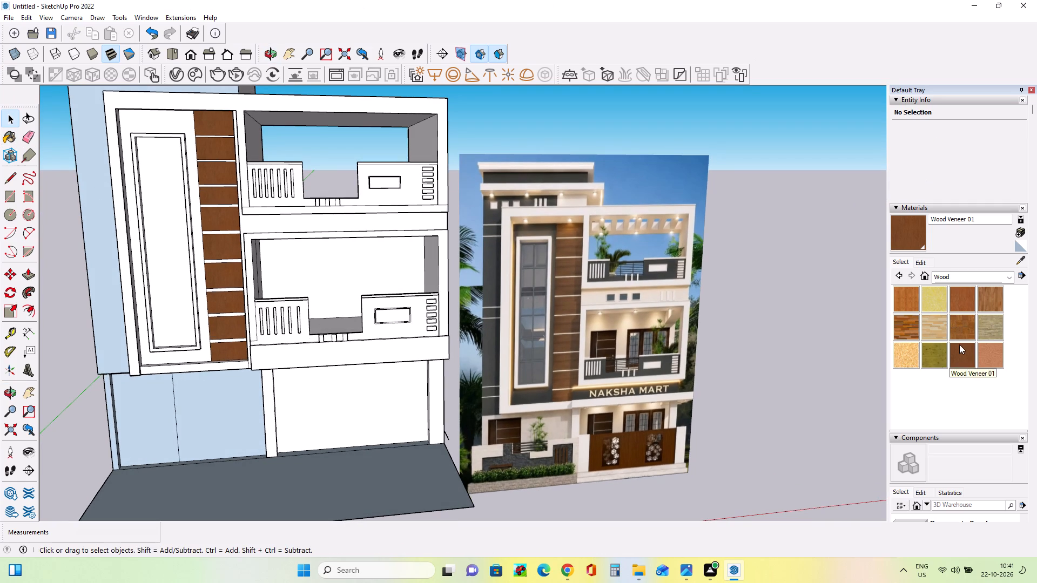
click(934, 312)
click(927, 301)
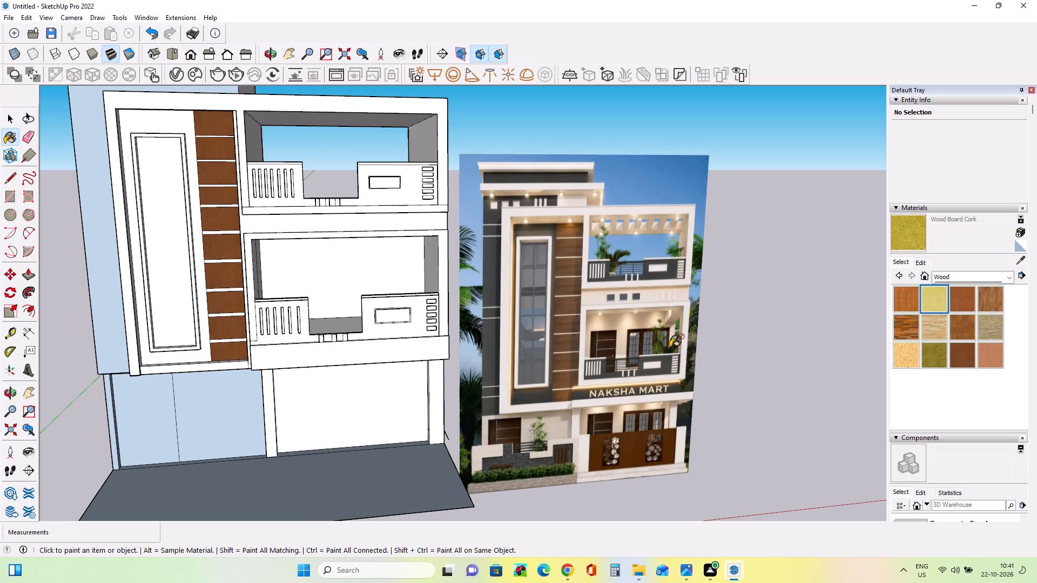
scroll(214, 355, up, 6)
click(224, 334)
scroll(230, 320, down, 3)
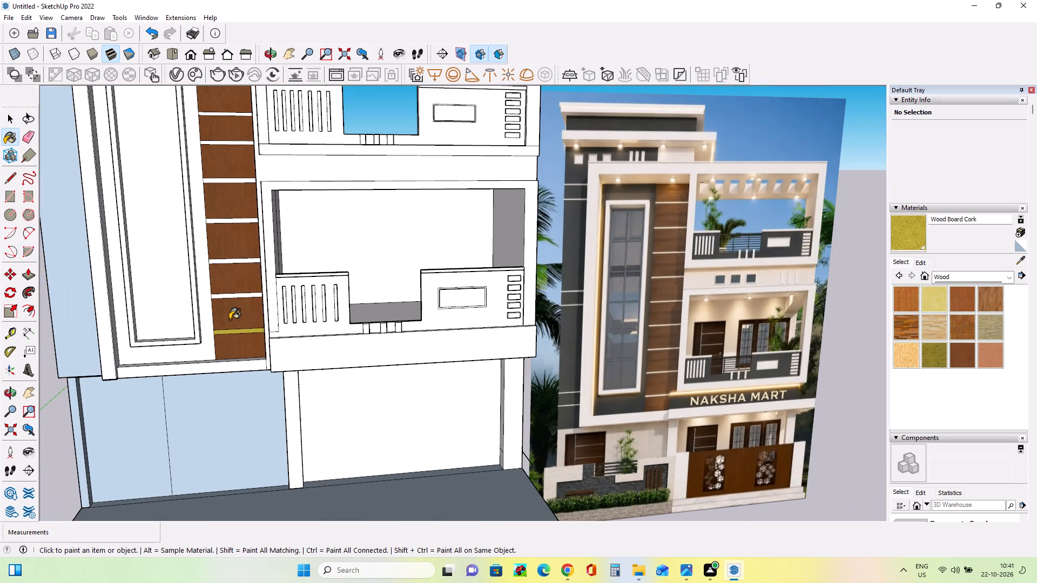
scroll(230, 320, down, 5)
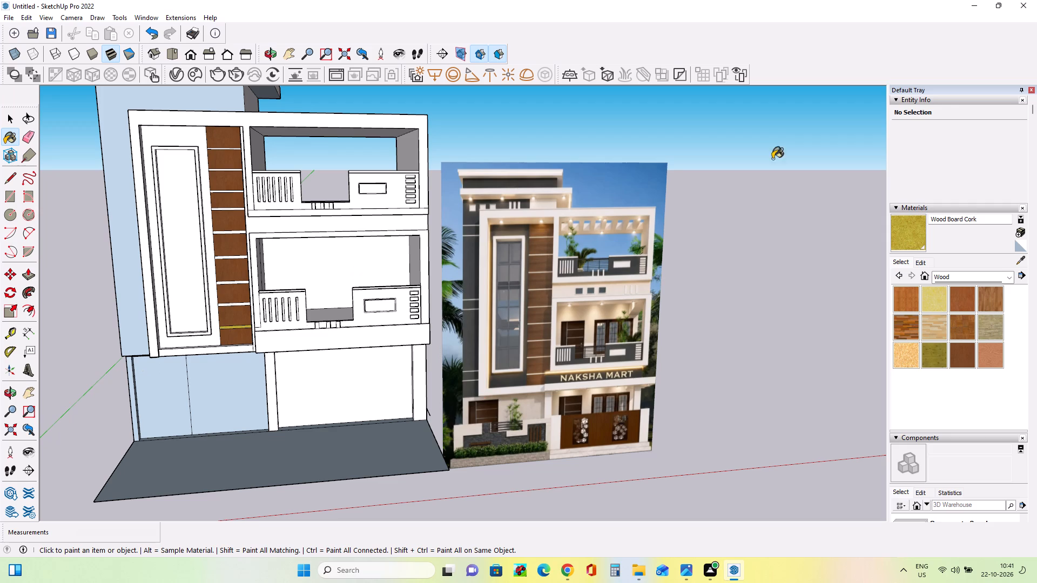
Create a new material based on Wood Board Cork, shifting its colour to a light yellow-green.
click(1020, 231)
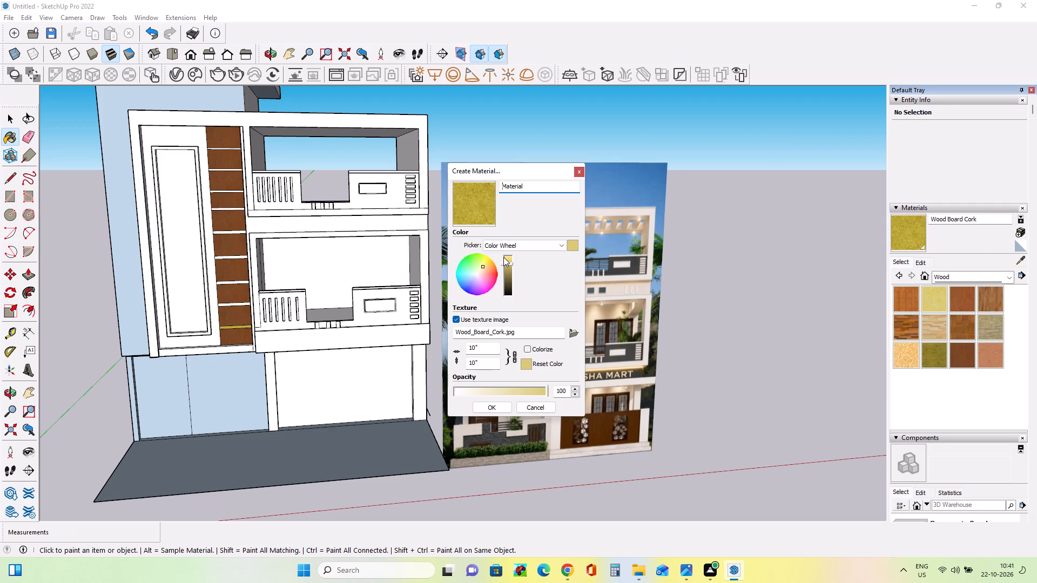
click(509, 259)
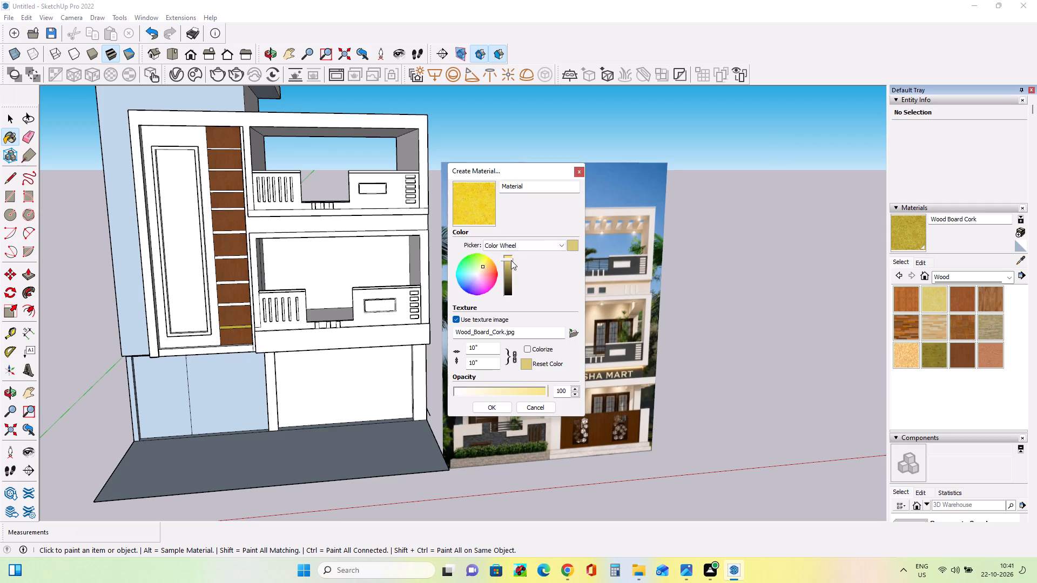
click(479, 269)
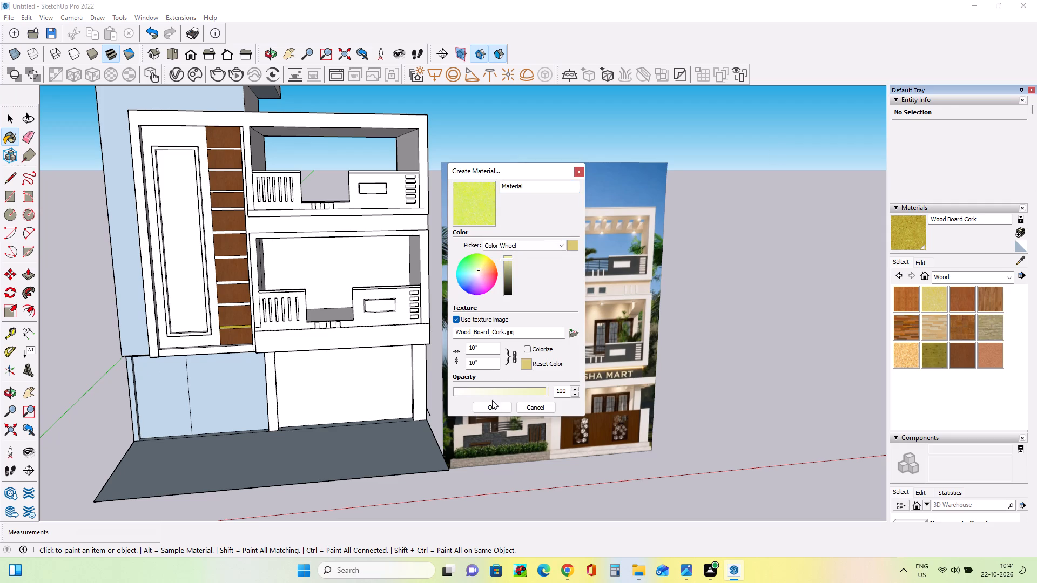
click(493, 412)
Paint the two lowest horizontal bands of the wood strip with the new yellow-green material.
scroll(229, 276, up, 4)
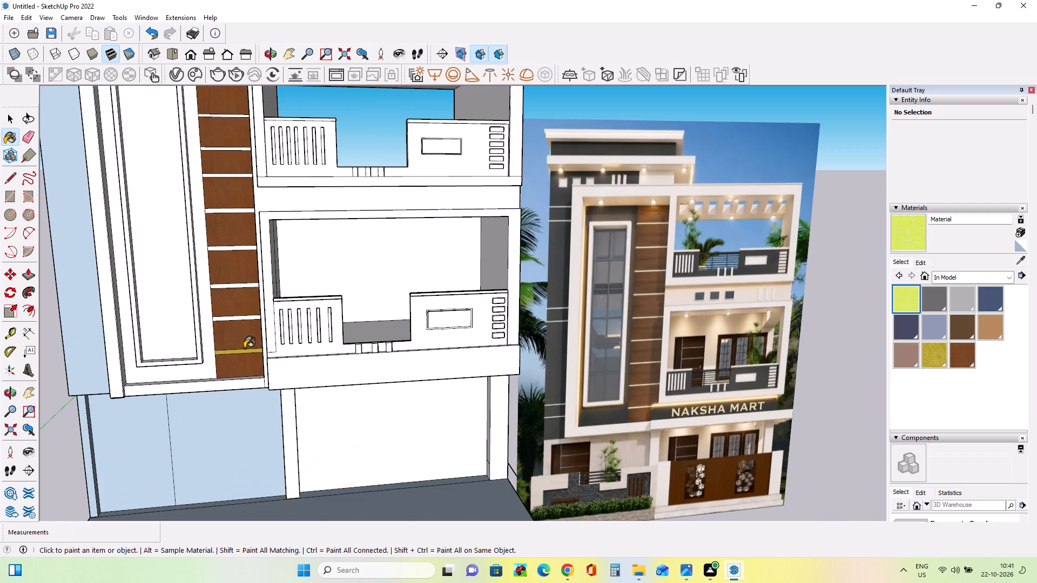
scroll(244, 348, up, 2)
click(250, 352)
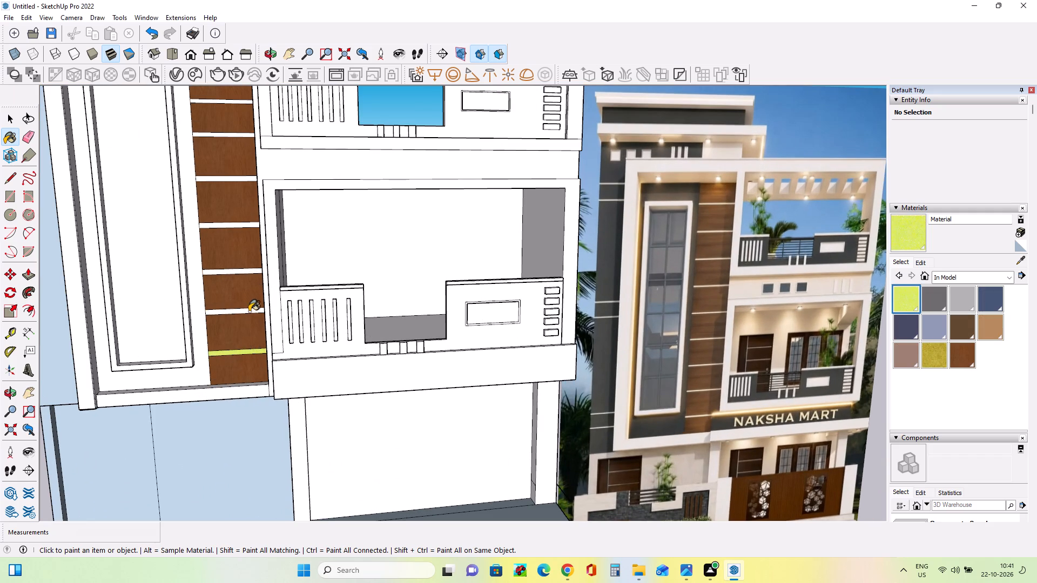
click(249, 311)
Examine the wood strip's thin bands in the reference image and compare them with the painted bands on the model.
scroll(274, 333, down, 13)
middle_drag(354, 374, 291, 307)
scroll(730, 323, up, 5)
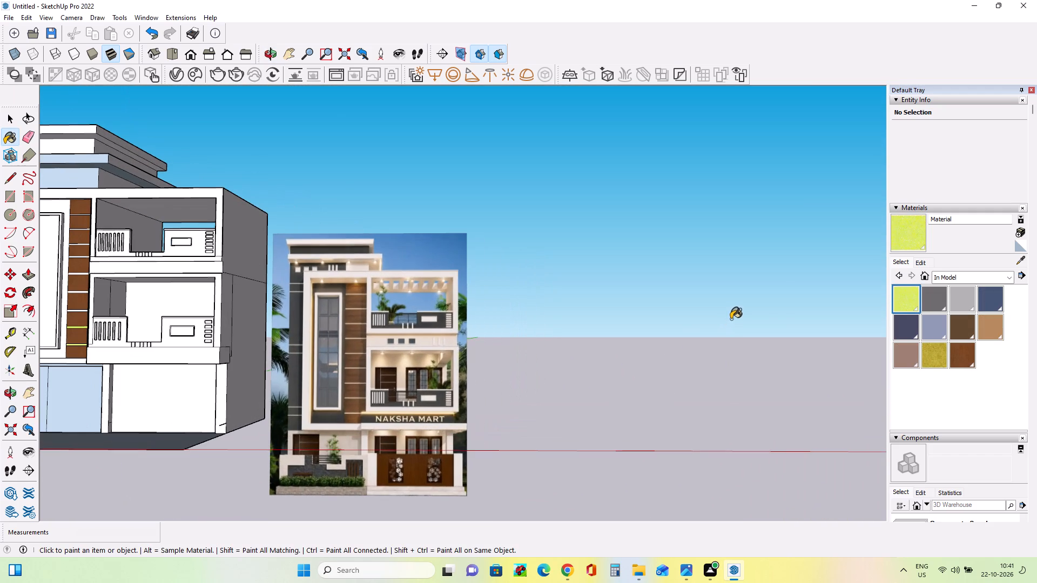
middle_drag(738, 319, 785, 369)
scroll(277, 411, up, 4)
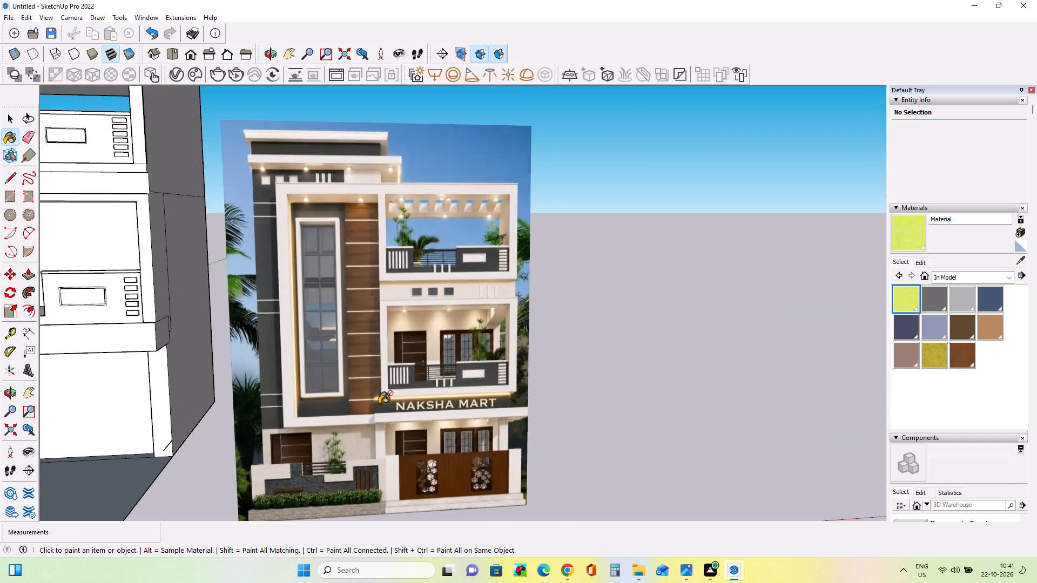
scroll(359, 400, up, 12)
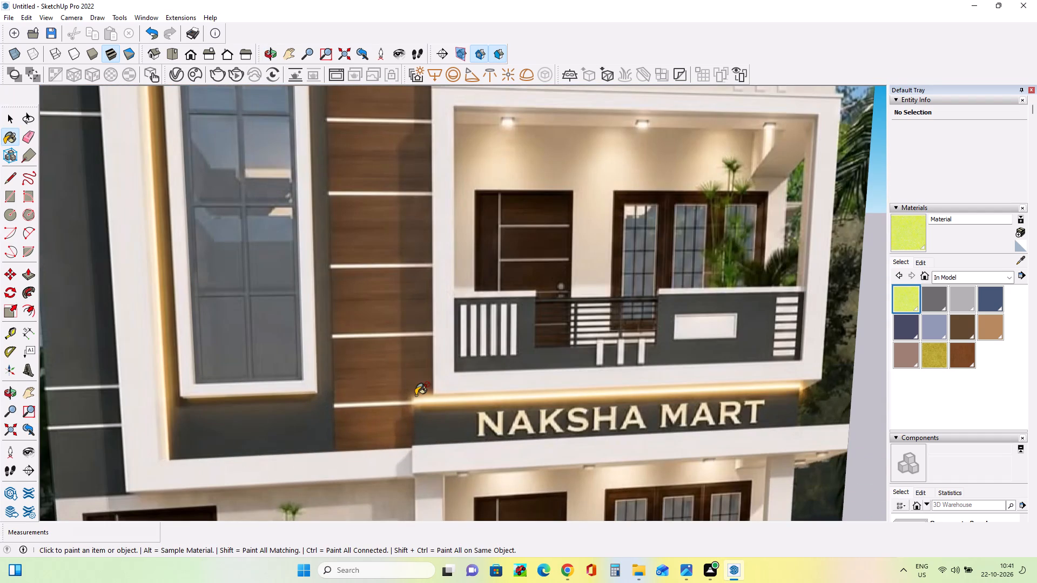
scroll(417, 395, down, 20)
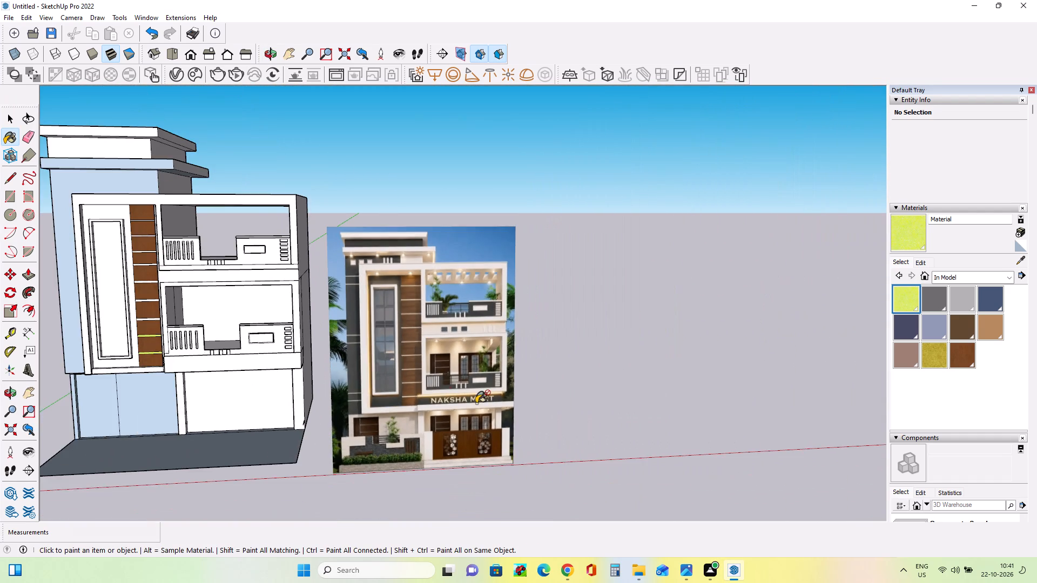
scroll(477, 403, down, 5)
scroll(300, 362, up, 3)
scroll(301, 362, down, 1)
scroll(301, 362, up, 3)
scroll(320, 383, down, 1)
scroll(320, 383, up, 10)
scroll(345, 397, down, 1)
scroll(345, 397, up, 2)
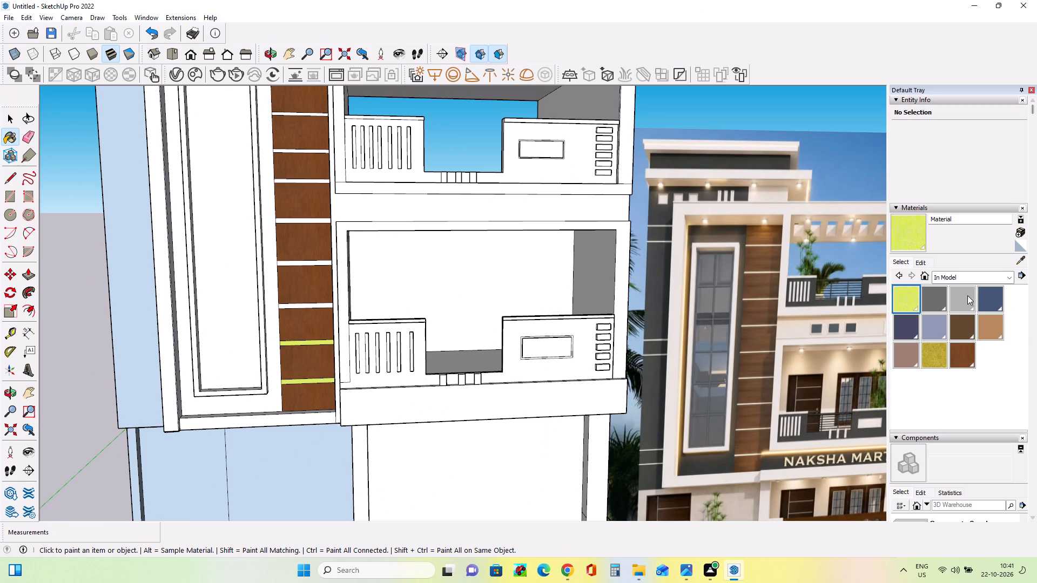
Repaint the two lowest horizontal bands of the wood strip with Wood Board Cork from the in-model materials.
click(932, 357)
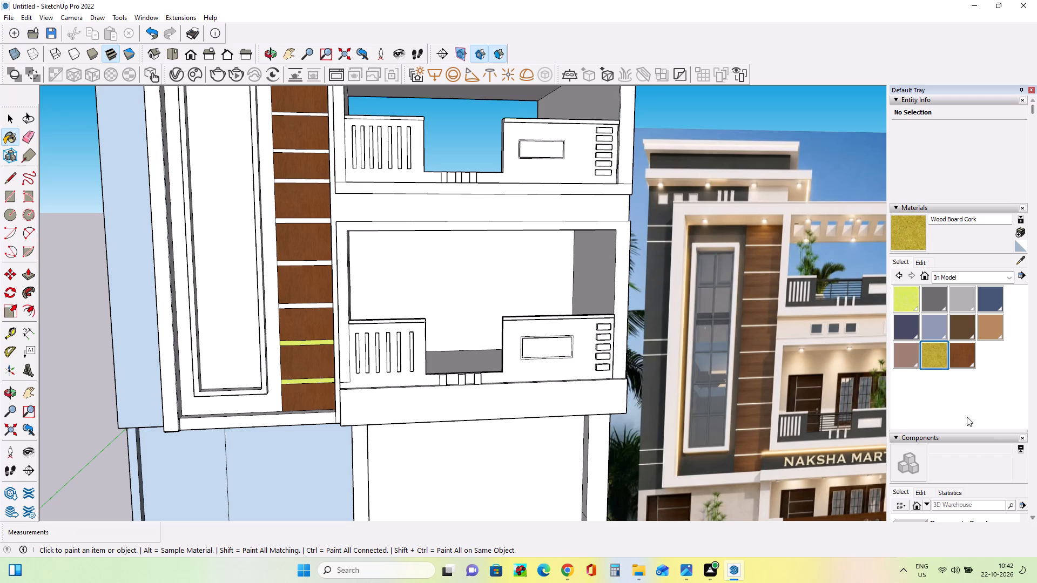
click(929, 347)
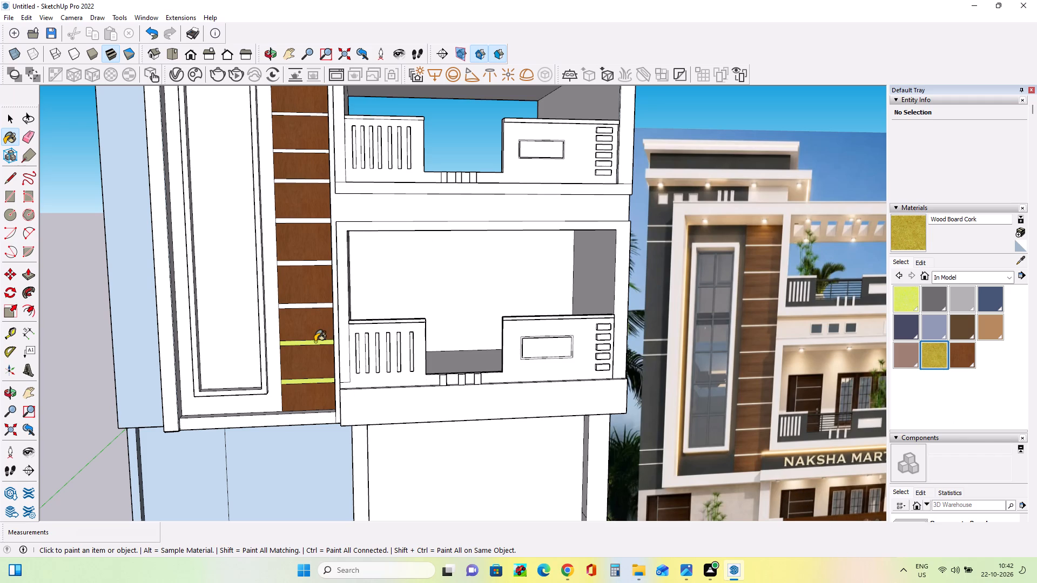
click(315, 342)
click(327, 345)
scroll(293, 373, up, 3)
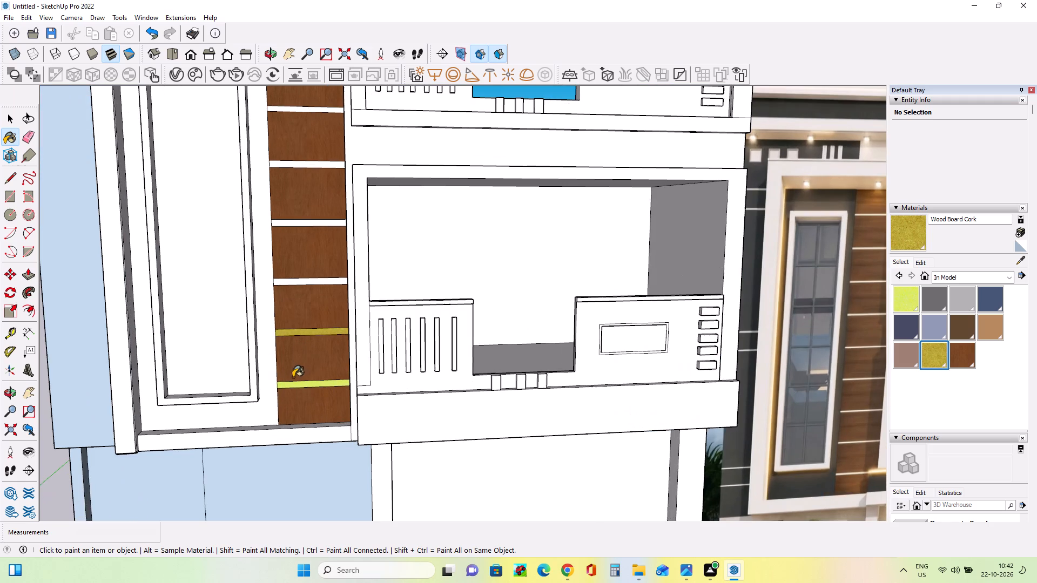
click(301, 387)
scroll(314, 384, down, 15)
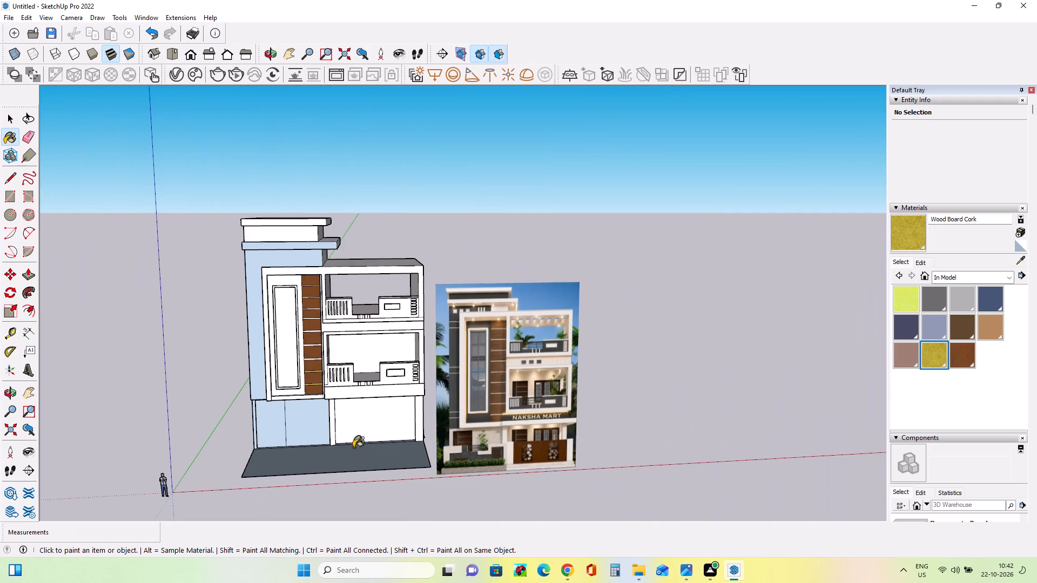
Paint the third through seventh horizontal bands, counted from the bottom of the wood strip, with Wood Board Cork.
middle_drag(376, 460, 356, 439)
scroll(311, 368, up, 9)
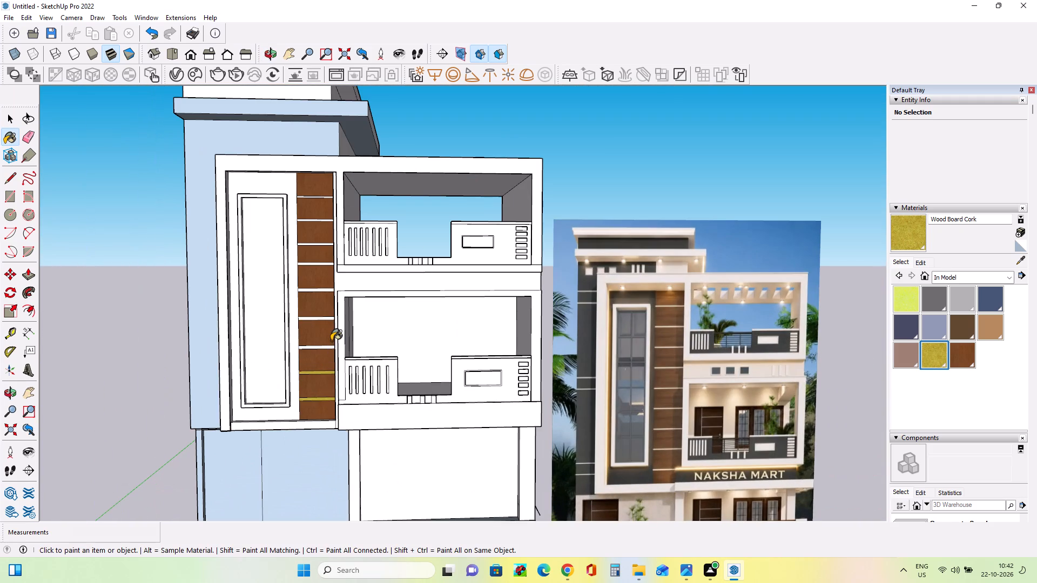
click(332, 345)
click(329, 342)
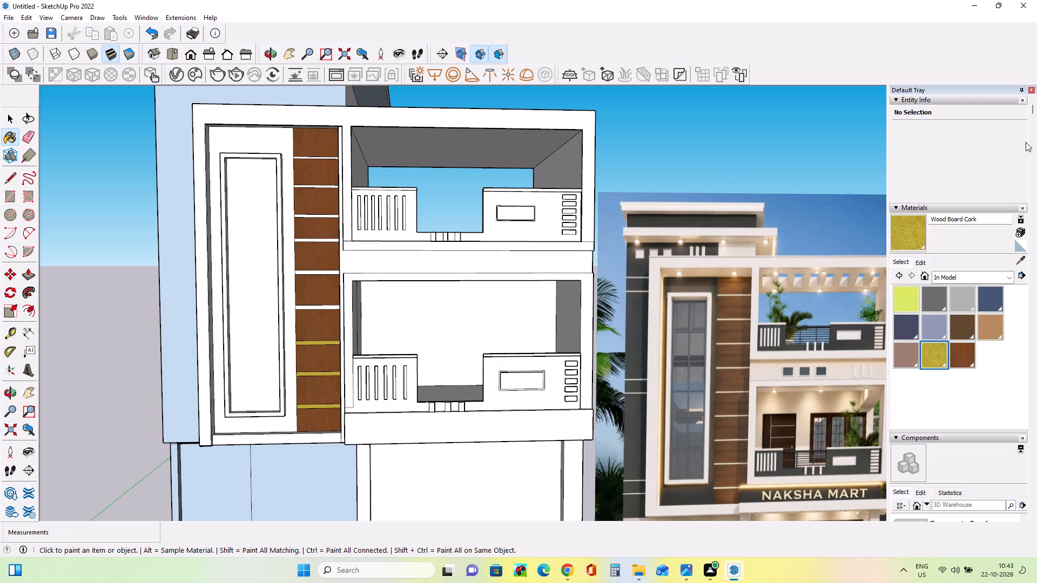
scroll(317, 317, up, 4)
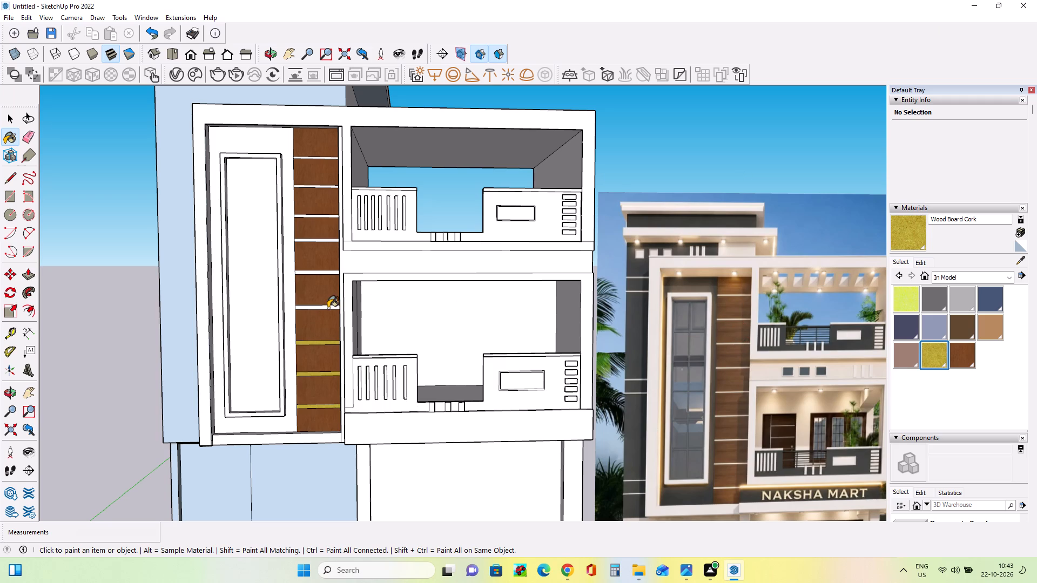
scroll(331, 305, up, 10)
click(331, 306)
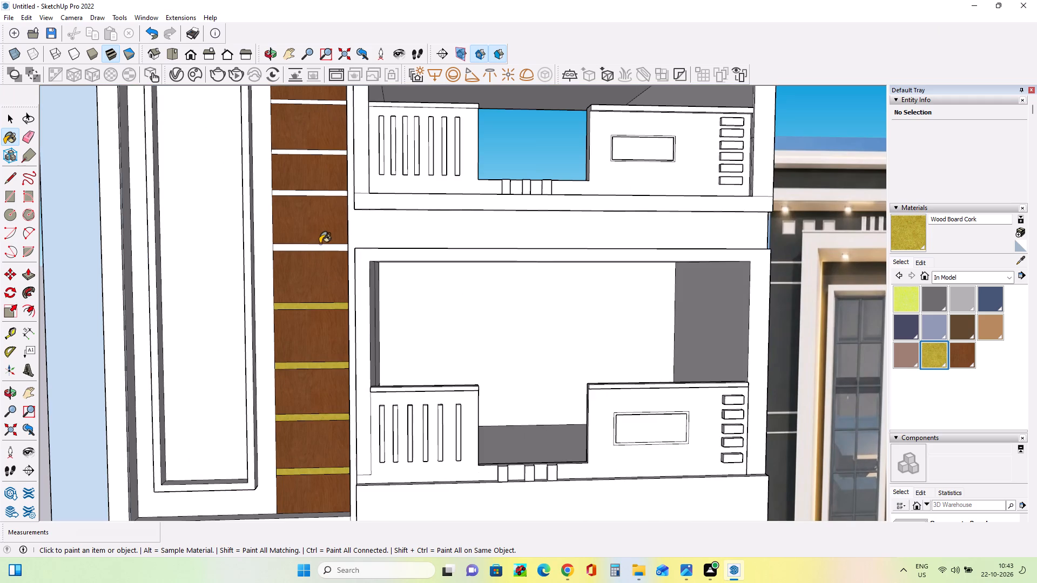
click(321, 245)
click(342, 193)
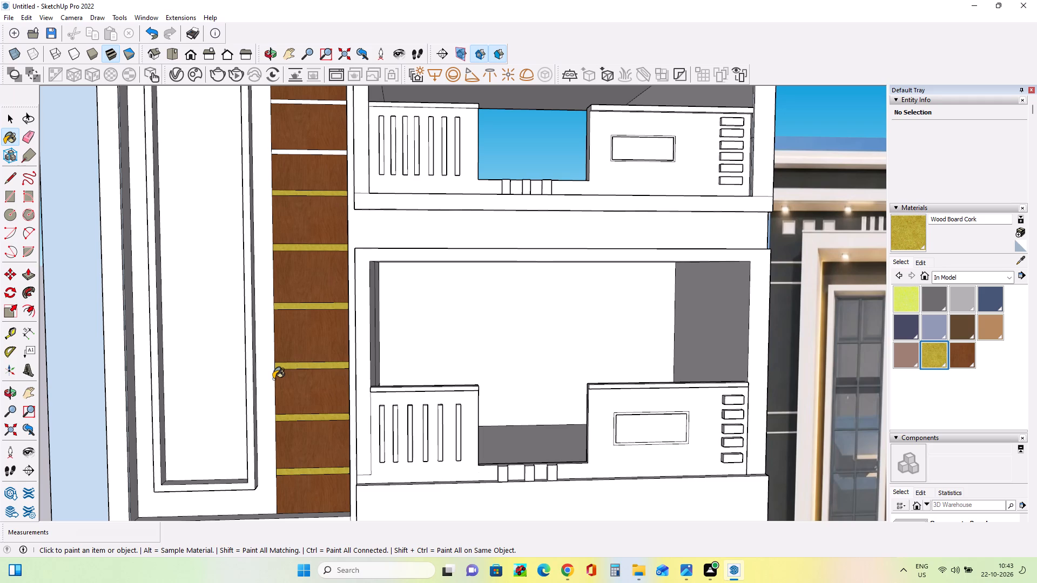
click(338, 154)
scroll(331, 152, up, 3)
click(331, 152)
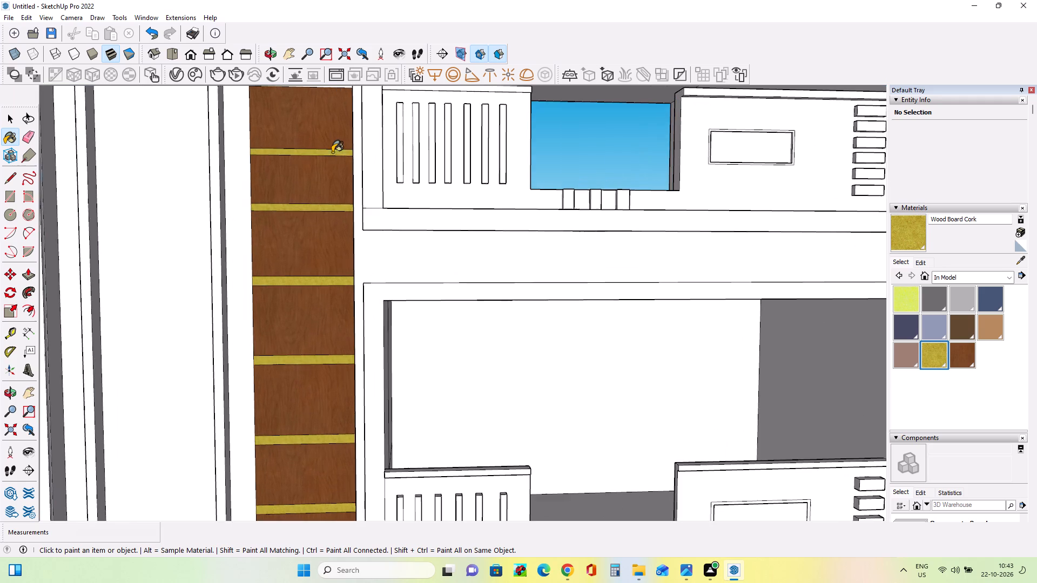
Paint the two remaining bands at the top of the wood strip with Wood Board Cork.
scroll(363, 182, down, 14)
scroll(349, 155, up, 8)
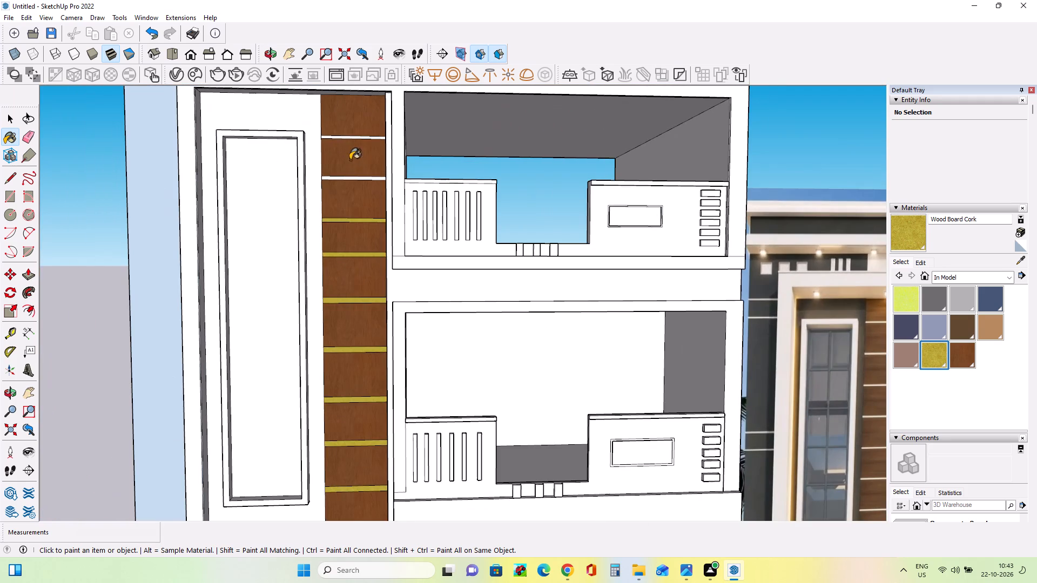
click(357, 178)
scroll(371, 154, up, 3)
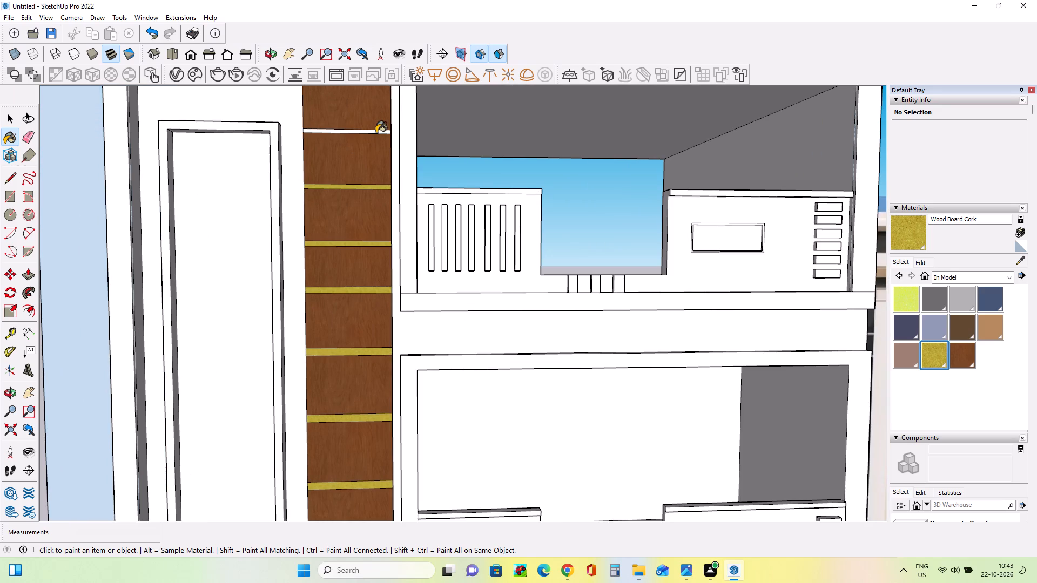
click(376, 133)
scroll(307, 147, down, 11)
Examine the whole facade and its painted wood strip from several angles against the reference image.
middle_drag(433, 225, 434, 228)
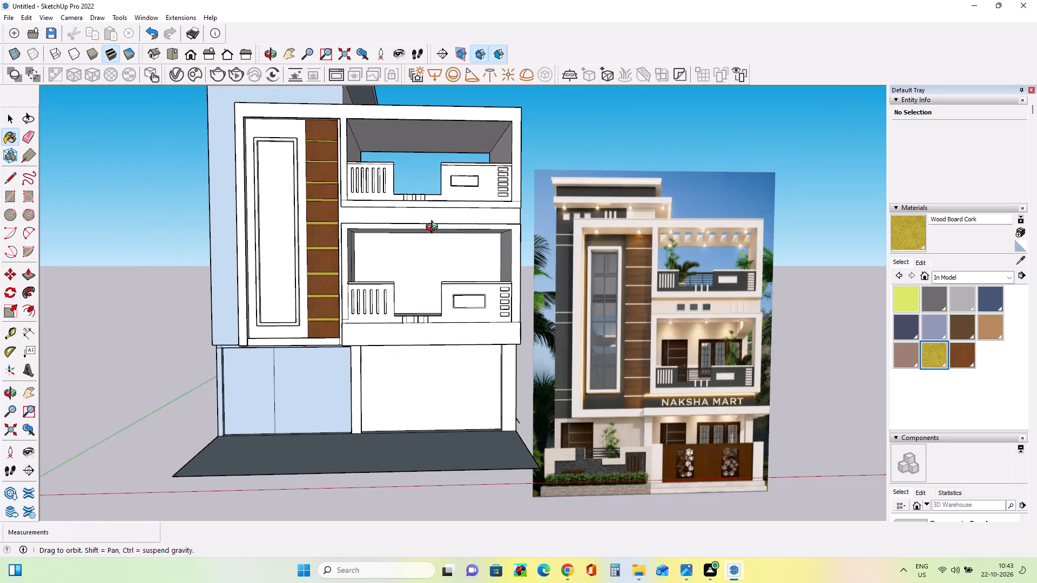
middle_drag(434, 228, 435, 235)
middle_drag(300, 230, 314, 270)
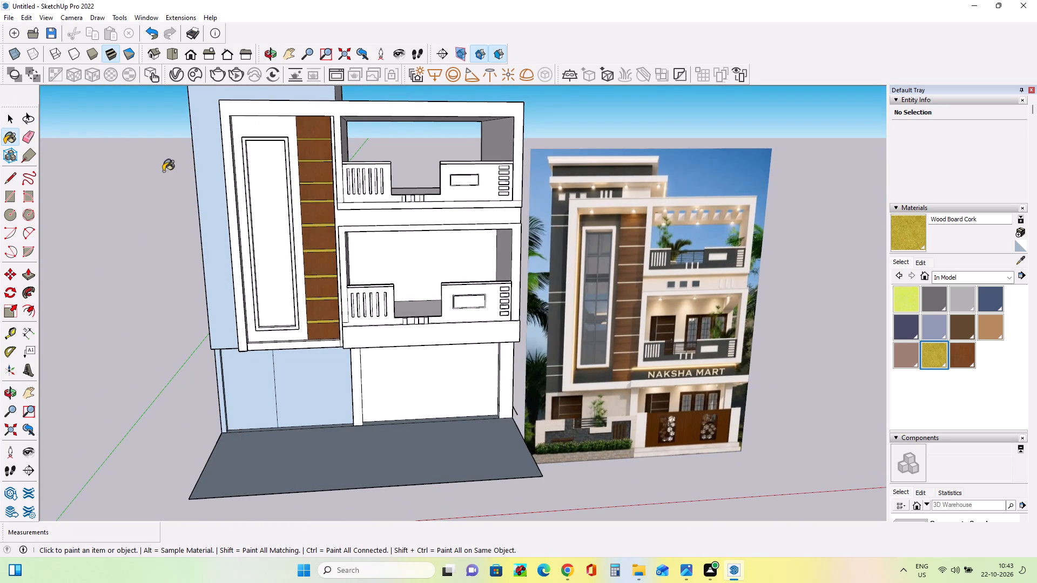
middle_drag(439, 223, 459, 263)
scroll(323, 254, down, 7)
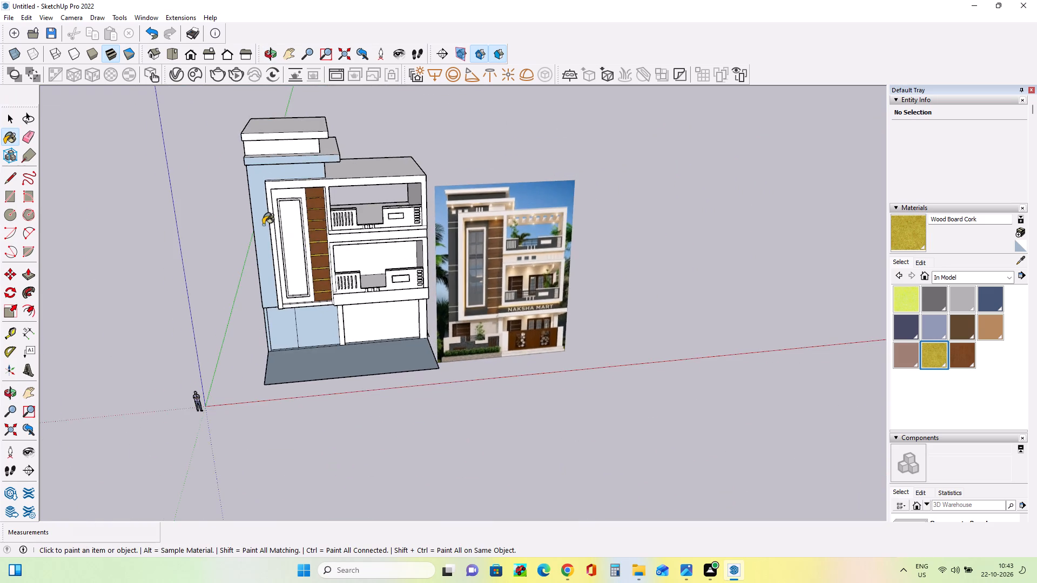
scroll(264, 199, up, 8)
middle_drag(344, 253, 356, 169)
scroll(286, 246, down, 2)
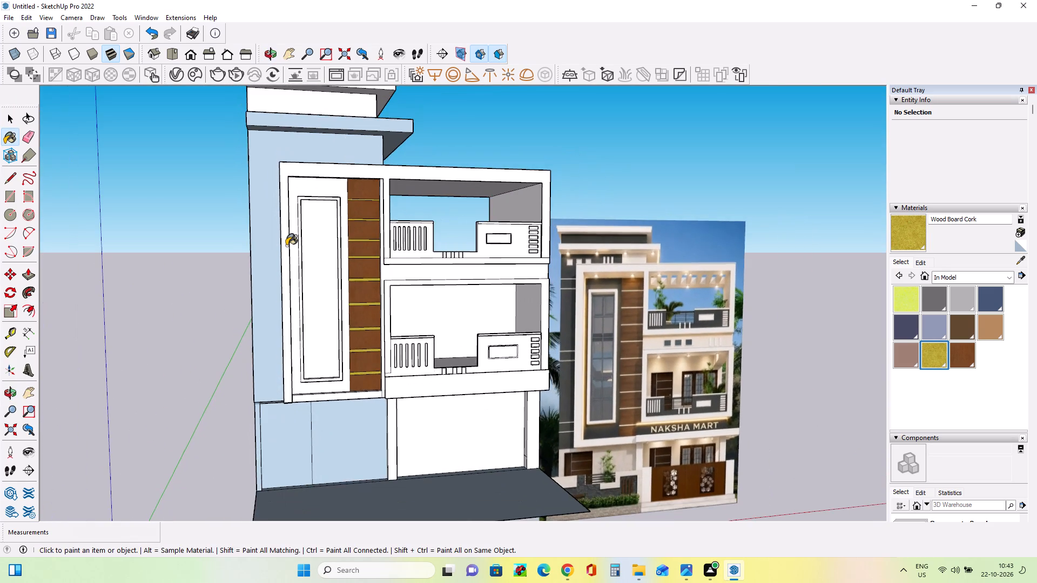
middle_drag(383, 290, 281, 287)
Paint the recessed wall surface around the tall window frame, beside the wood strip, with Niraj_Hair_Dark from the in-model materials.
scroll(292, 361, up, 2)
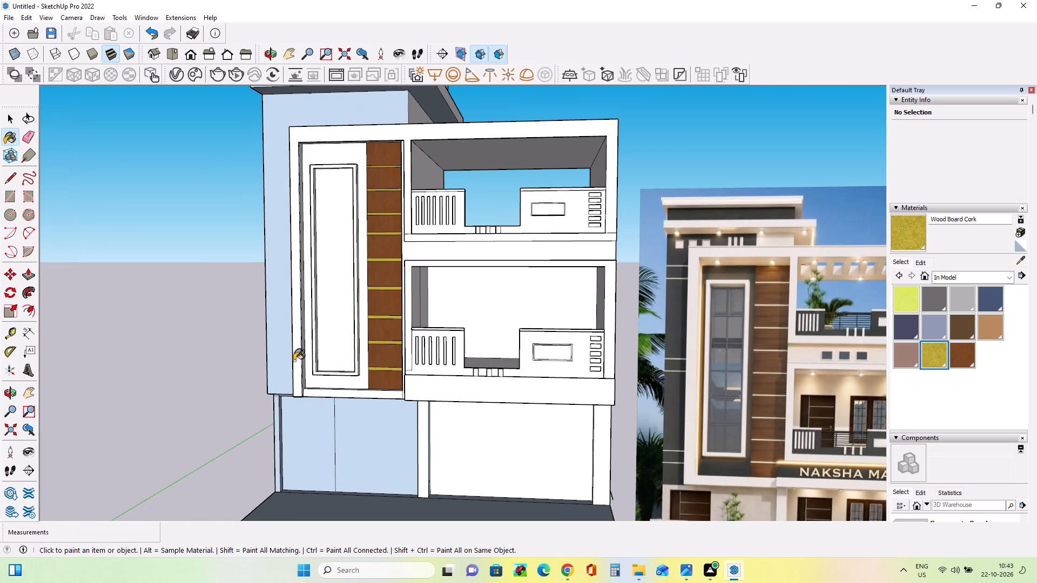
middle_drag(334, 369, 349, 389)
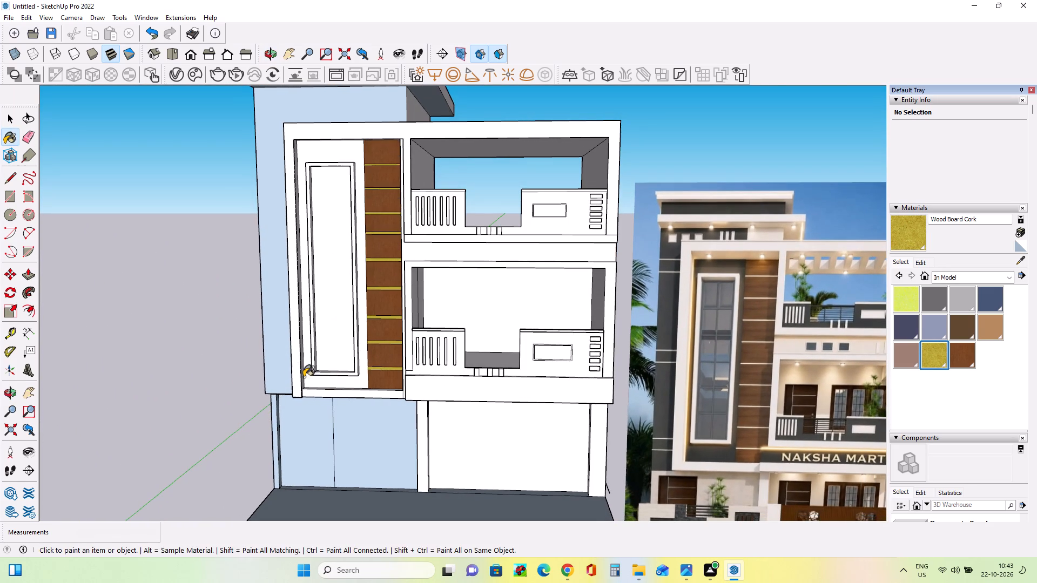
middle_drag(331, 412, 334, 421)
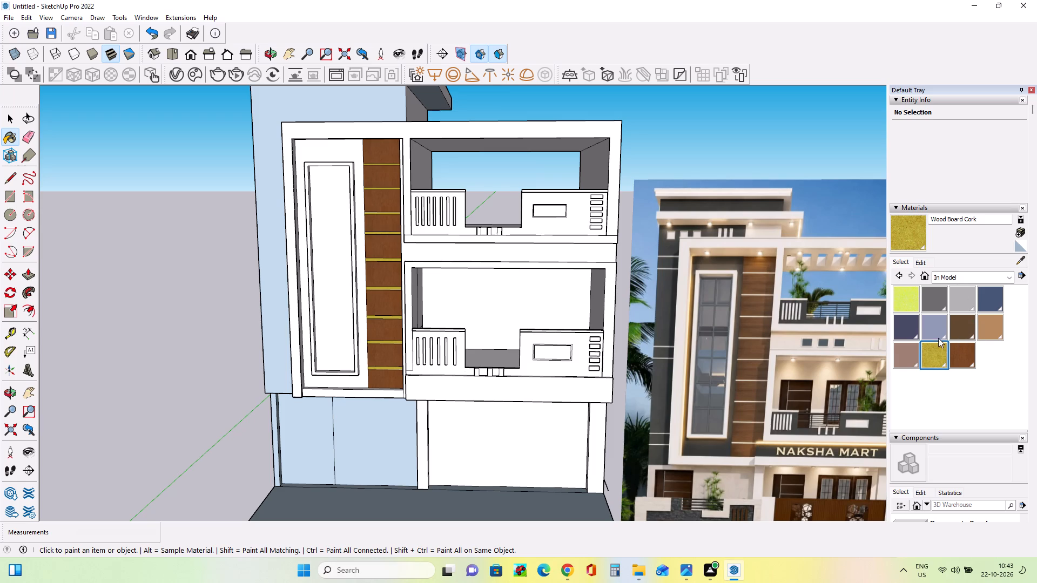
click(939, 298)
click(333, 379)
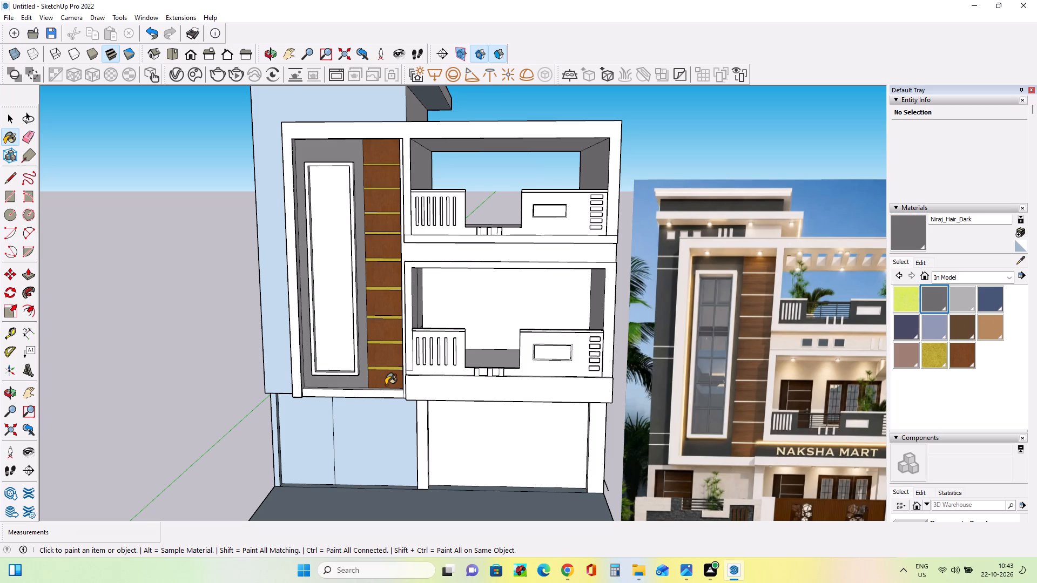
scroll(783, 248, up, 16)
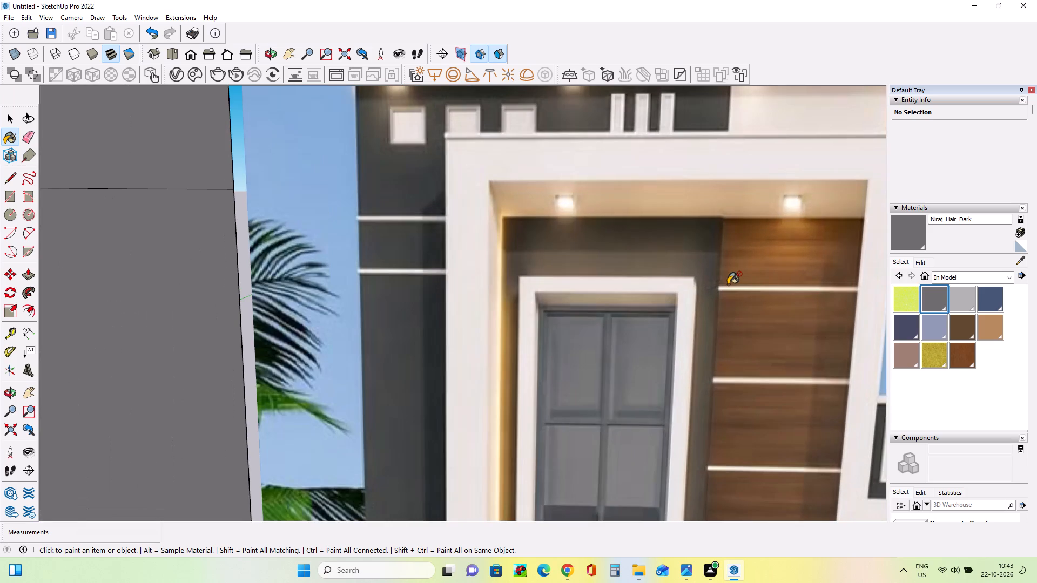
Paint the recessed wall around the tall window frame with Wood Floor Parquet from the Wood material library.
scroll(729, 284, down, 18)
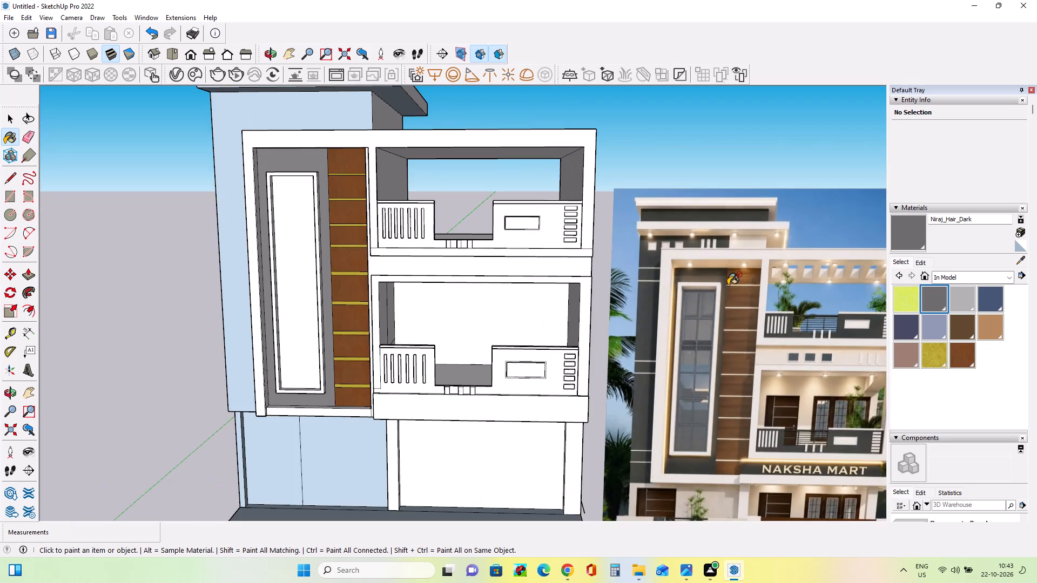
middle_drag(729, 284, 767, 302)
scroll(764, 301, down, 1)
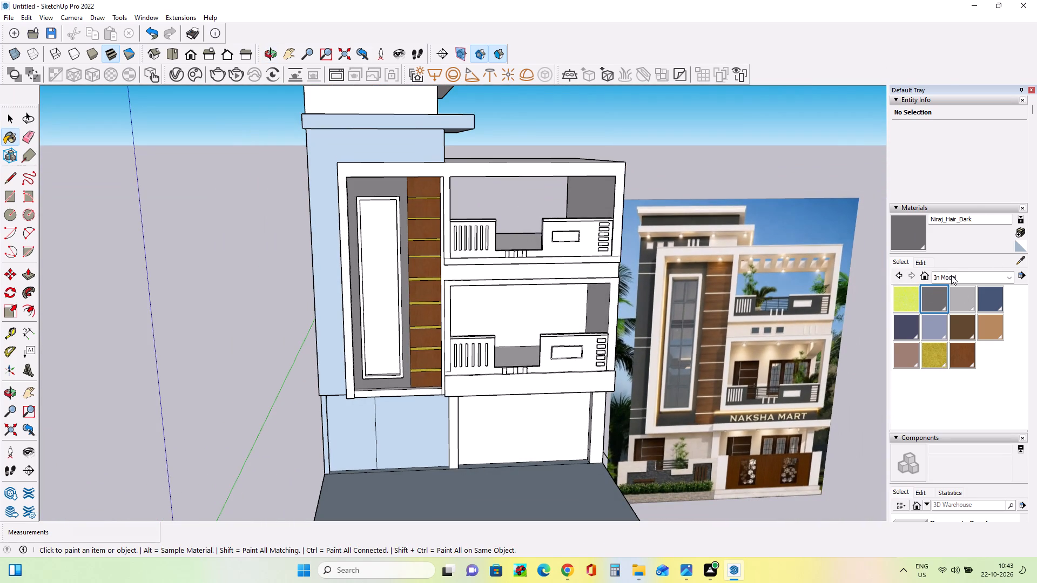
click(951, 276)
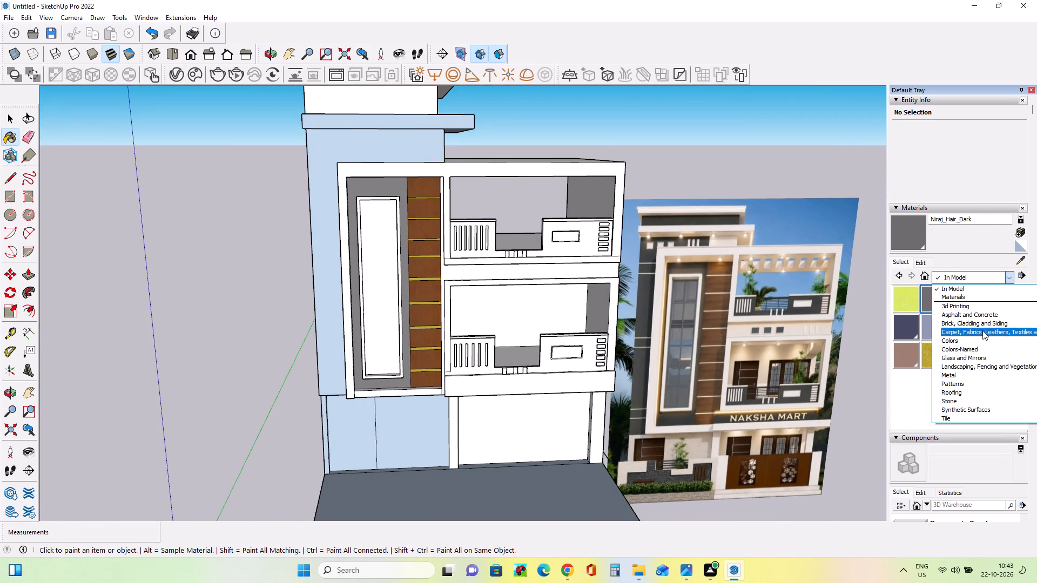
scroll(993, 398, down, 4)
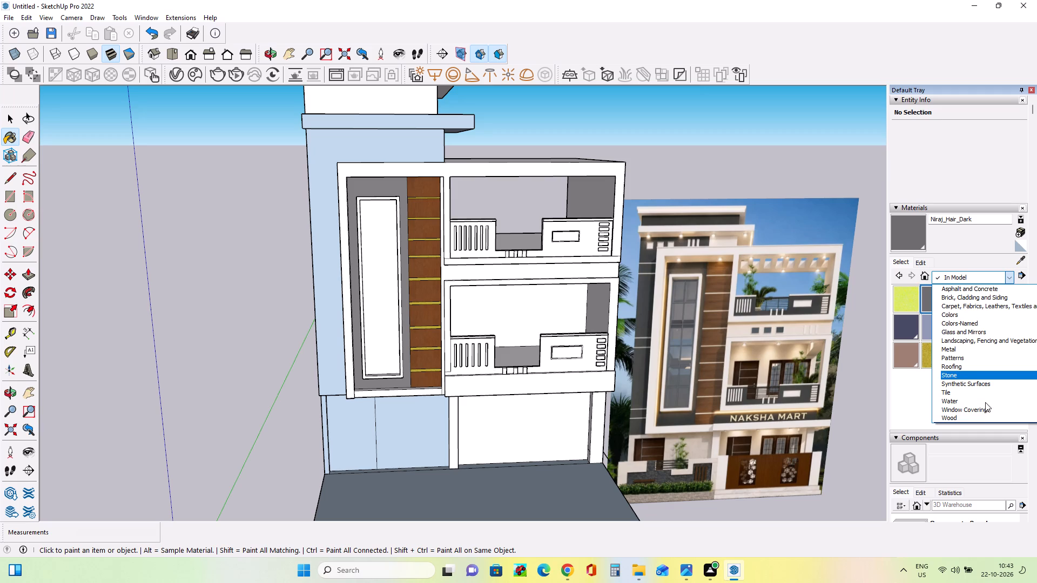
click(983, 416)
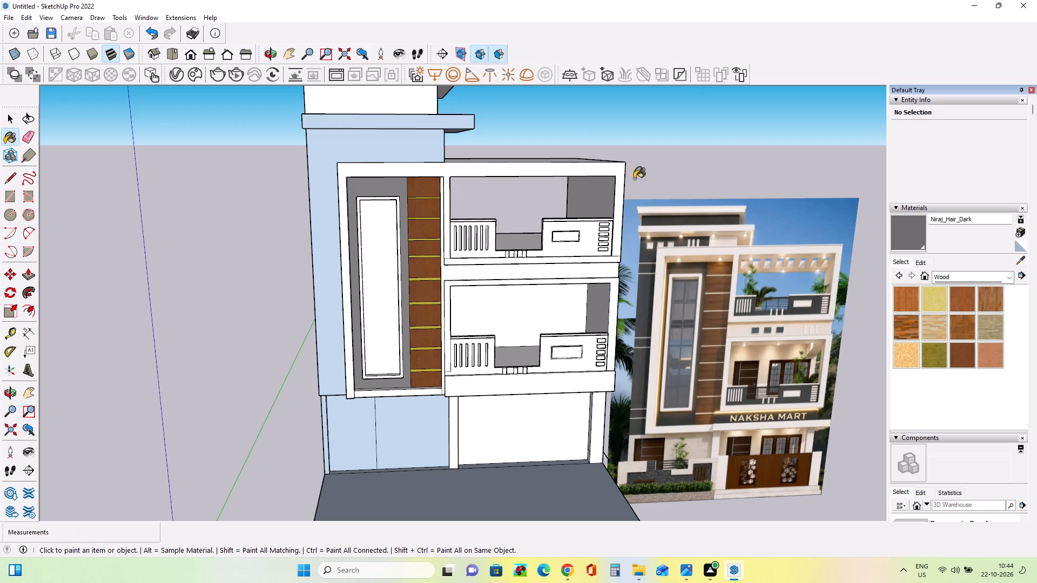
click(960, 330)
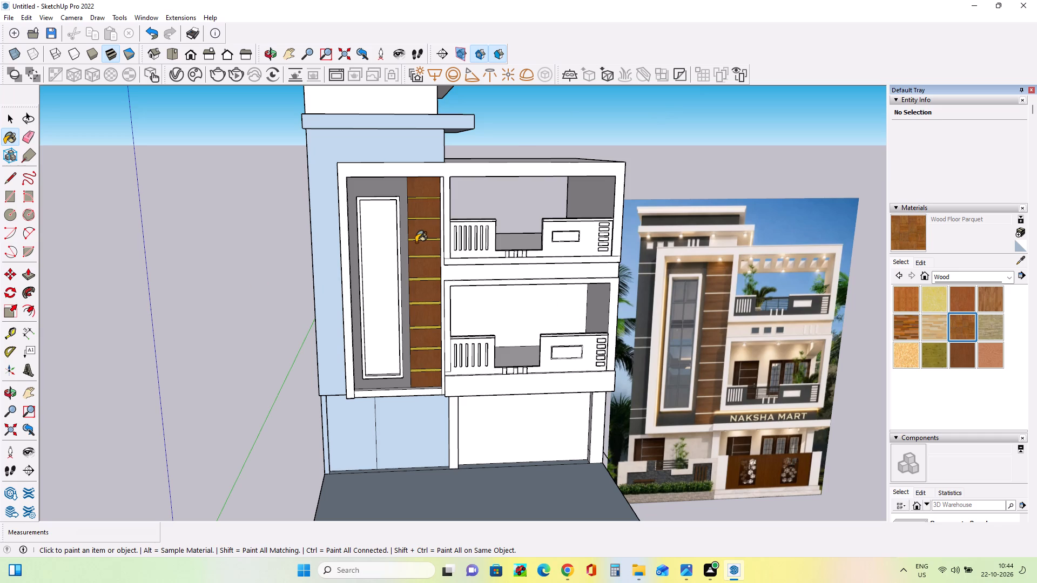
click(402, 249)
click(402, 252)
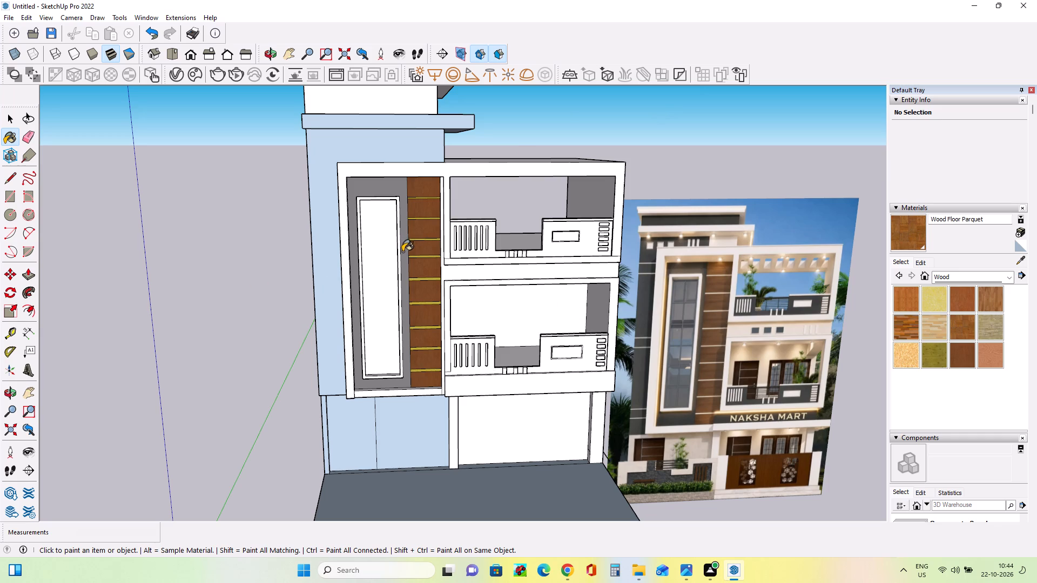
click(413, 247)
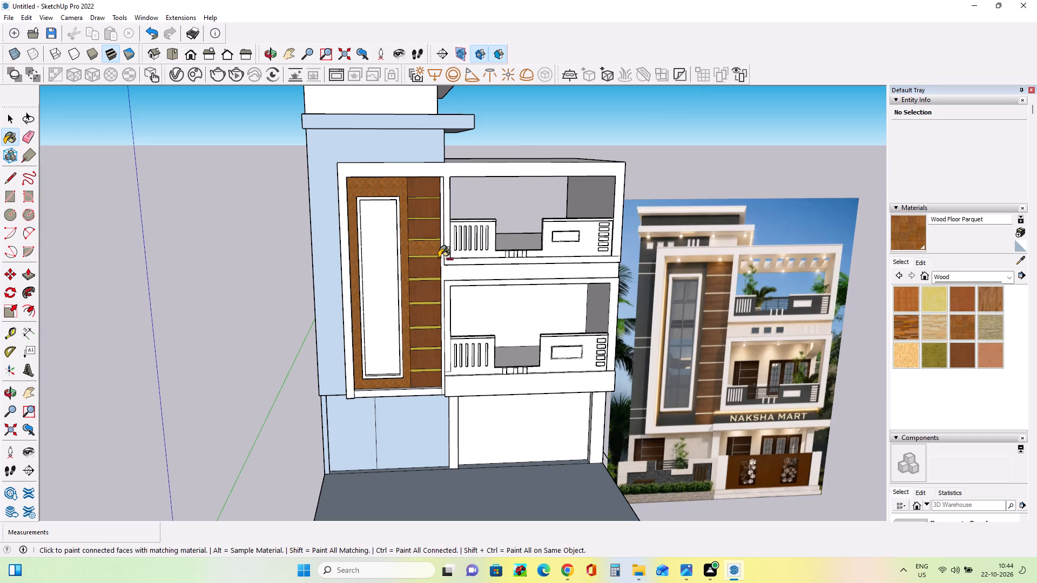
key(ctrl+z)
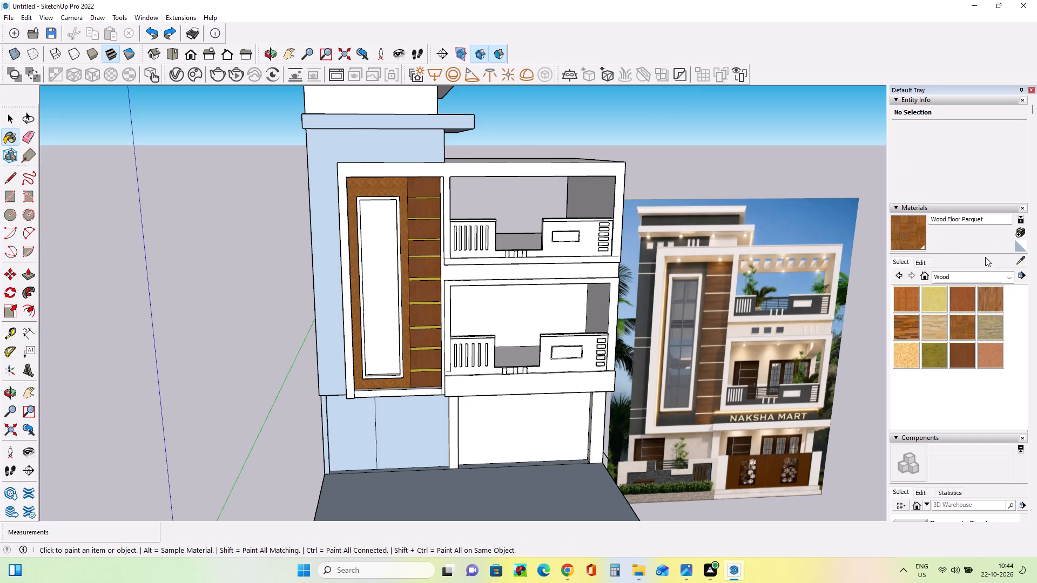
Create a darker material based on Wood Floor Parquet and paint the recessed wall around the tall window frame with it.
click(1015, 234)
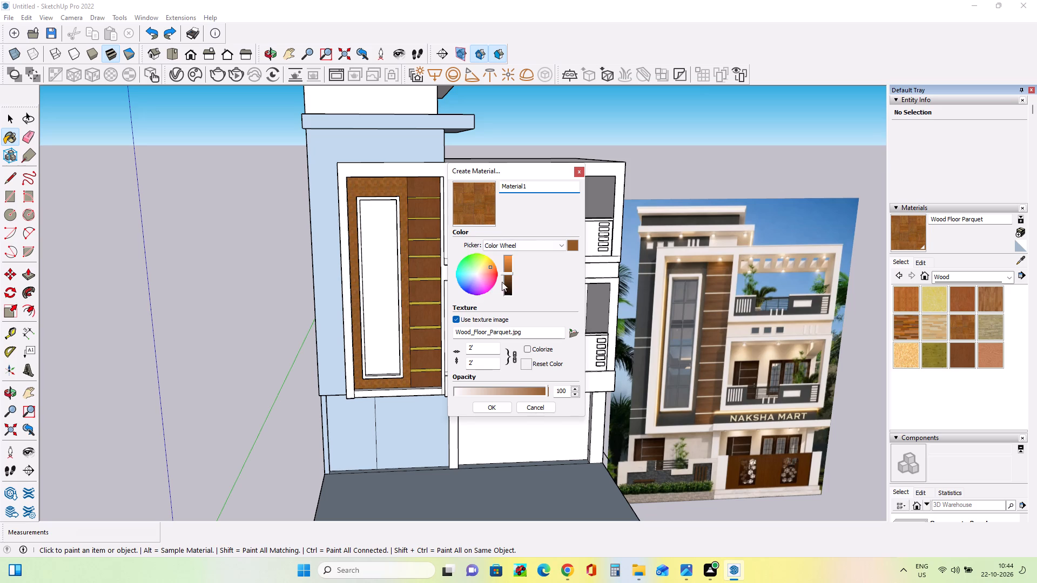
click(508, 282)
click(486, 410)
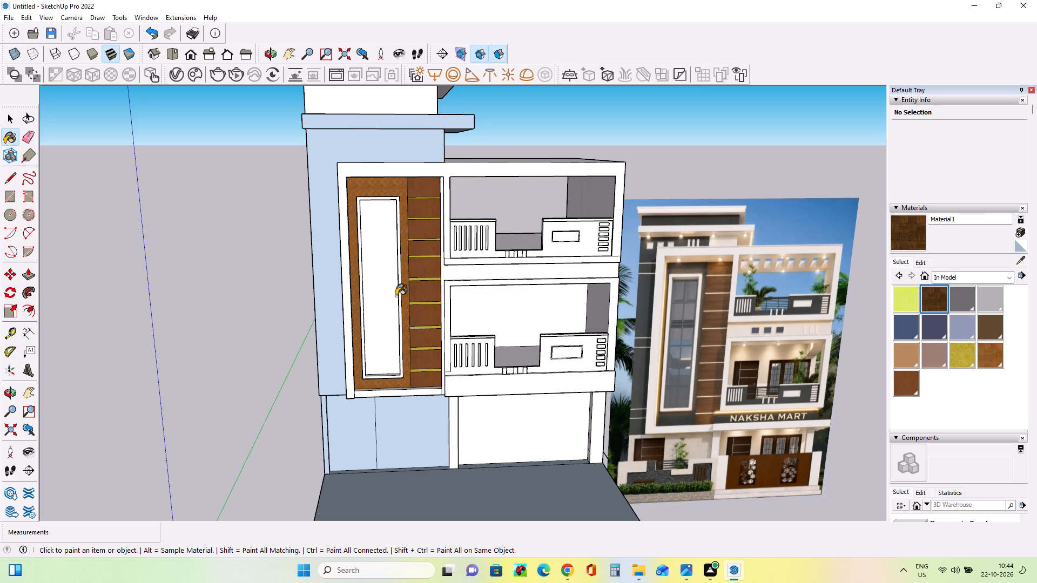
click(390, 190)
Examine the repainted recessed wall and the rest of the facade from several angles against the reference image.
middle_drag(426, 266, 388, 259)
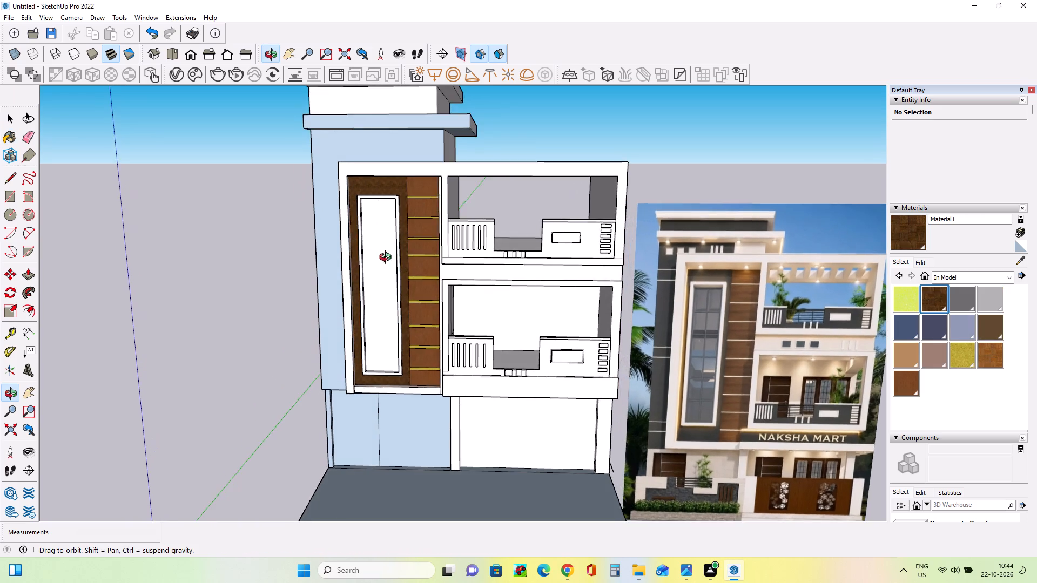
middle_drag(388, 259, 399, 267)
middle_drag(414, 315, 434, 318)
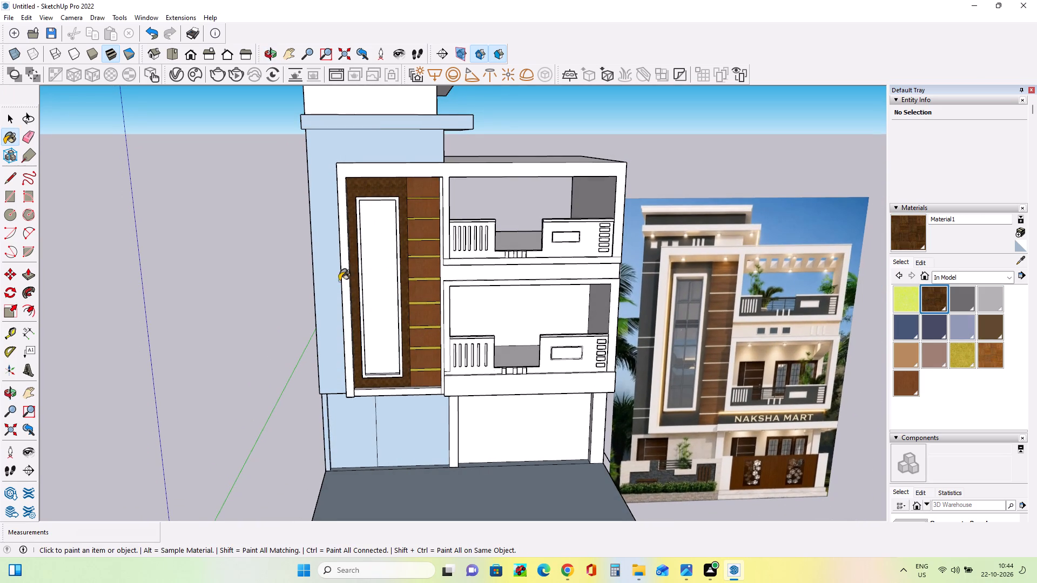
scroll(368, 312, up, 2)
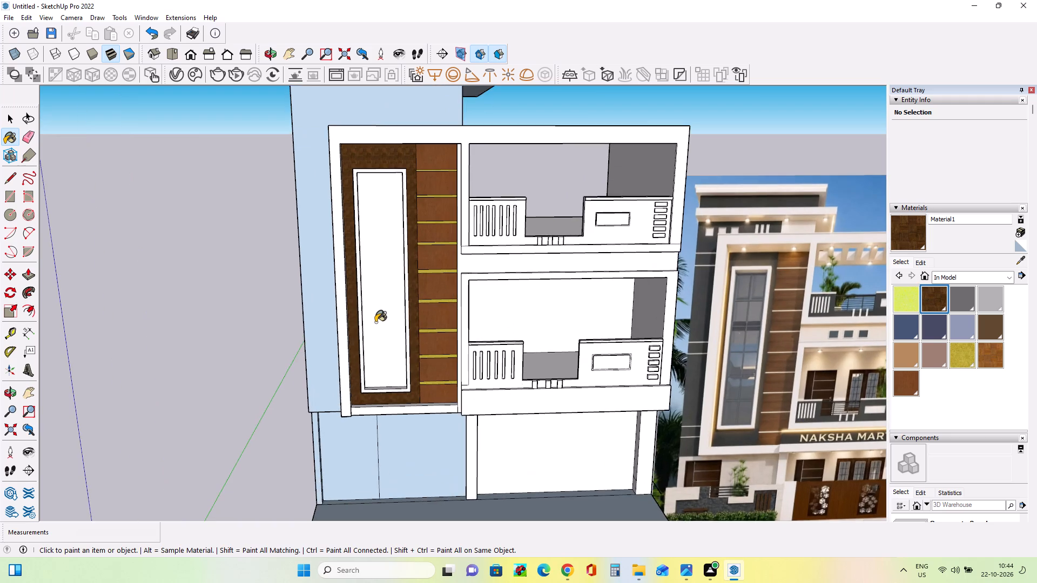
middle_drag(383, 334, 430, 352)
scroll(411, 348, up, 1)
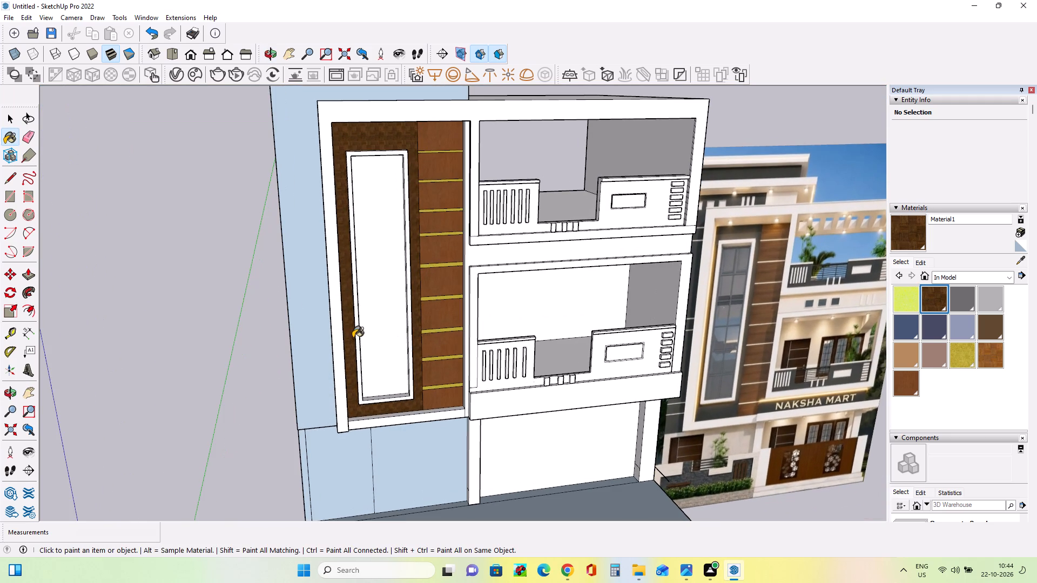
middle_drag(353, 338, 337, 310)
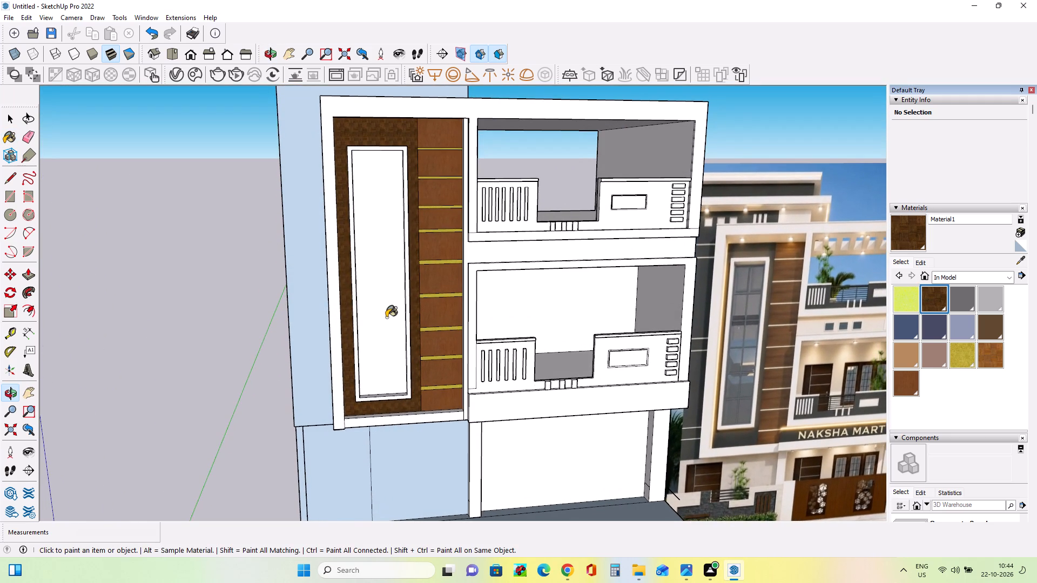
middle_drag(386, 317, 378, 302)
middle_drag(361, 228, 456, 267)
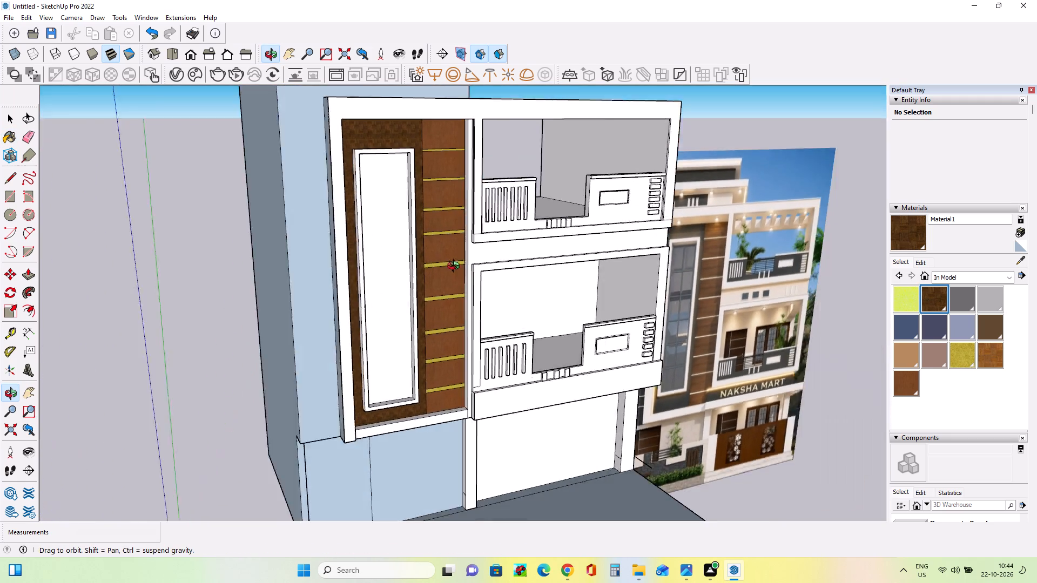
middle_drag(456, 267, 365, 201)
scroll(363, 205, down, 2)
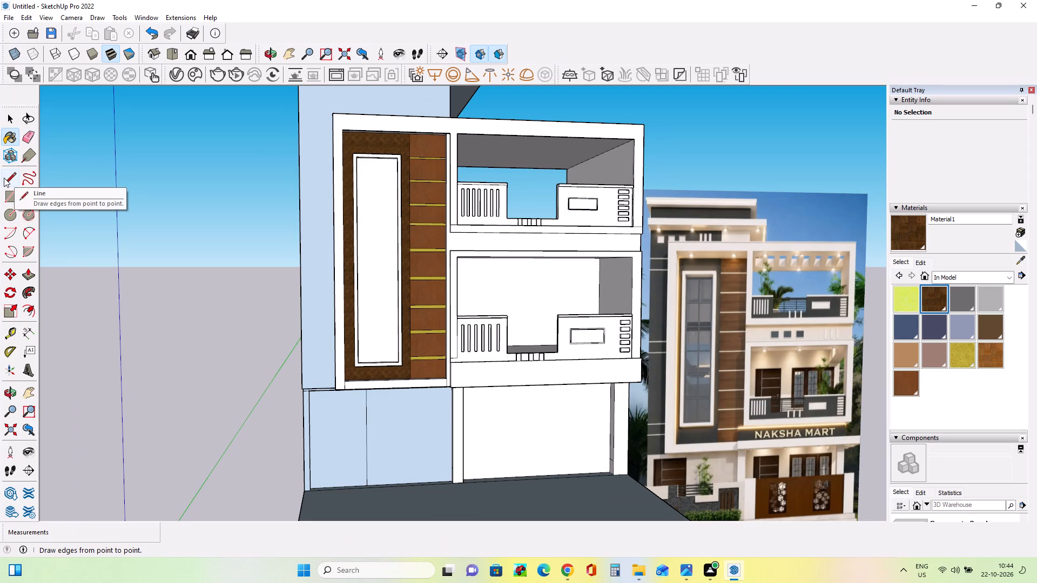
Draw a vertical mullion rectangle about 2 1/16" wide and 29' 7 5/8" tall from the top edge's midpoint down the tall window pane.
click(3, 178)
click(5, 198)
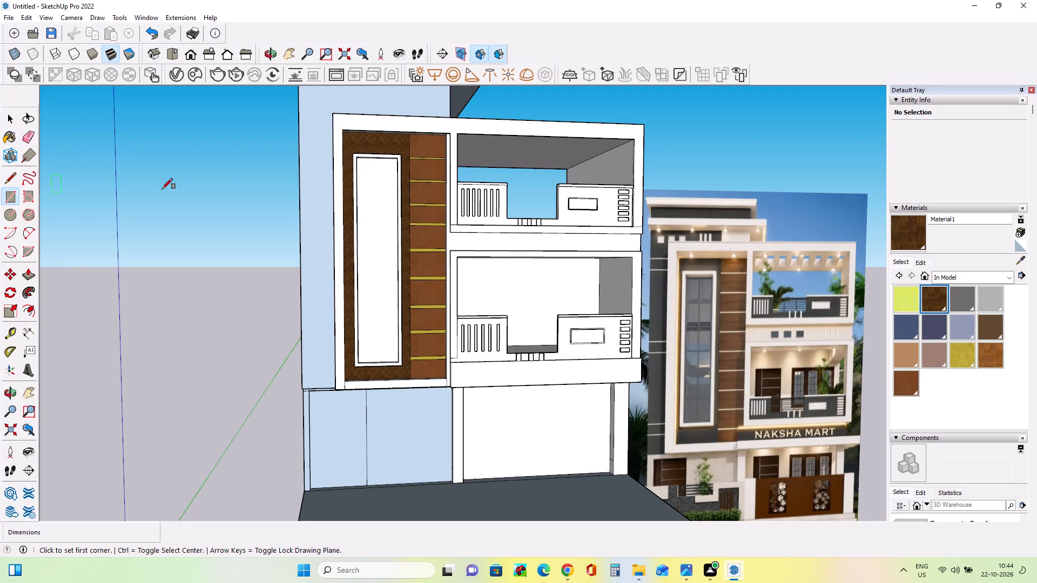
scroll(408, 201, up, 4)
middle_drag(407, 183, 406, 109)
scroll(354, 150, up, 3)
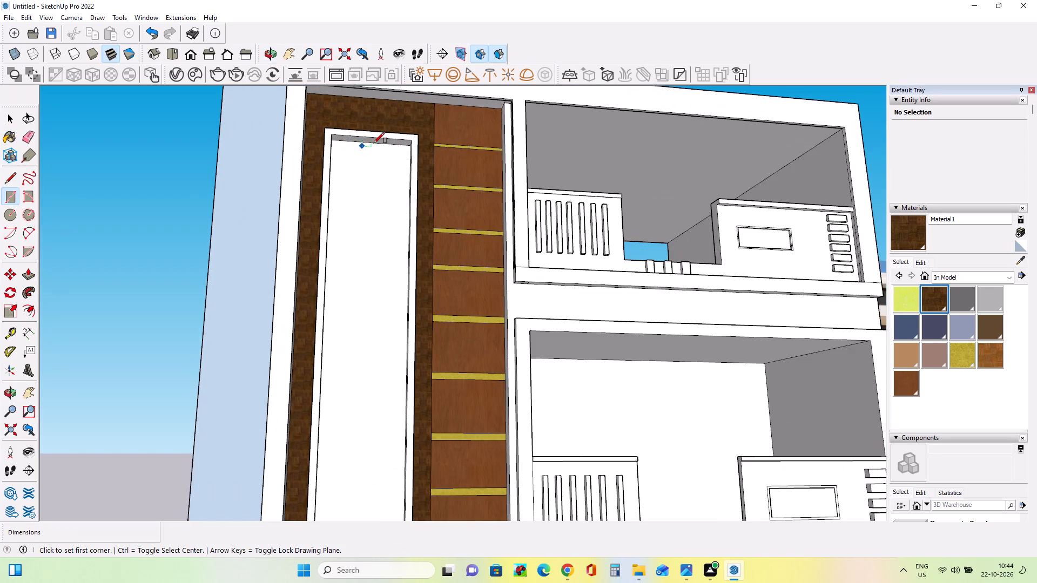
click(373, 143)
scroll(355, 402, down, 9)
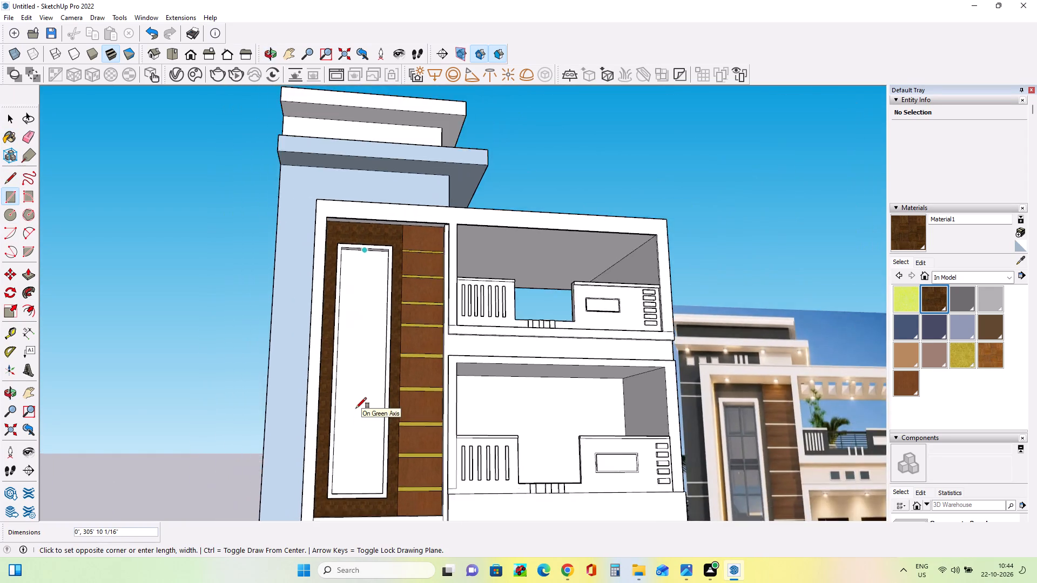
scroll(356, 408, down, 2)
middle_drag(359, 460, 356, 507)
scroll(356, 466, up, 9)
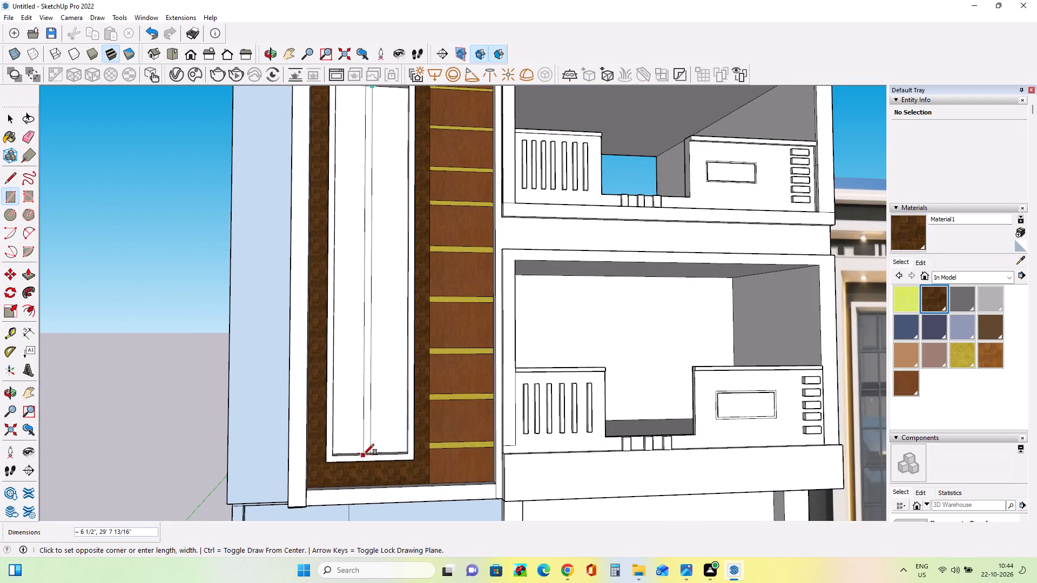
scroll(365, 453, up, 8)
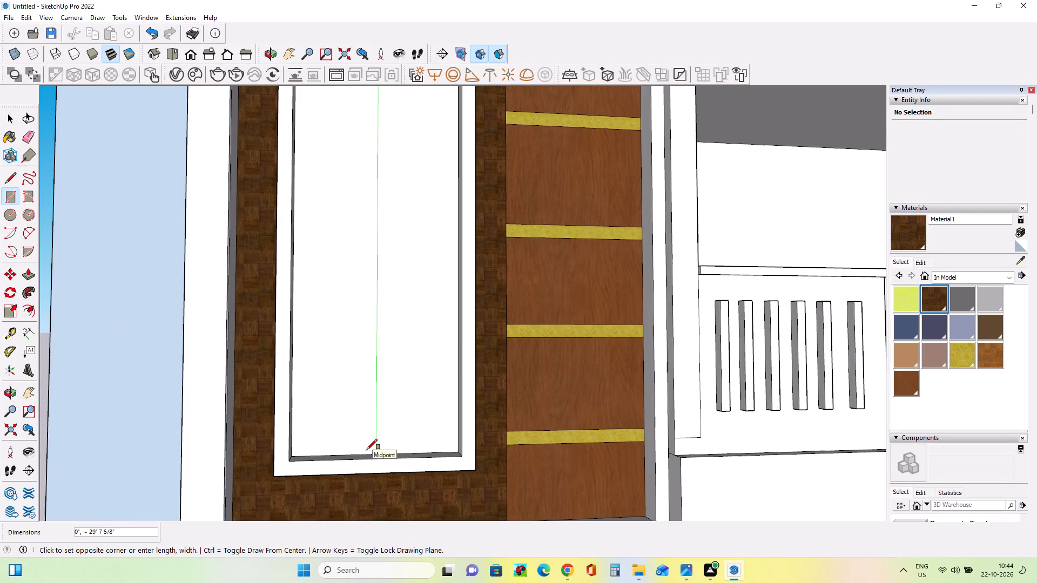
scroll(371, 455, up, 4)
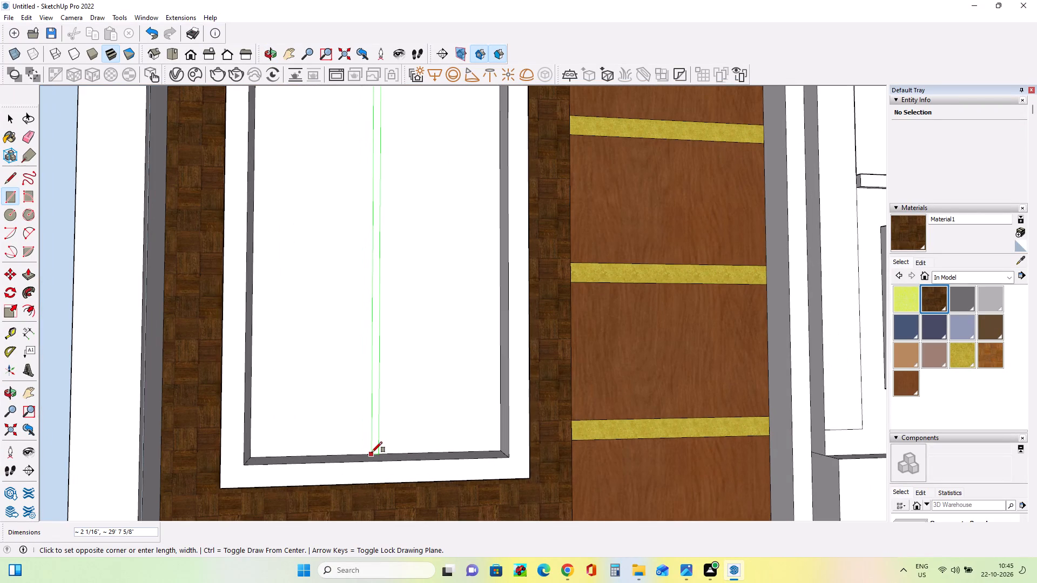
click(372, 452)
Draw a horizontal bar rectangle about 3 7/16" high and 5' 10 1/4" wide across the upper part of the tall window pane.
scroll(346, 426, down, 14)
scroll(346, 425, up, 1)
scroll(346, 425, down, 3)
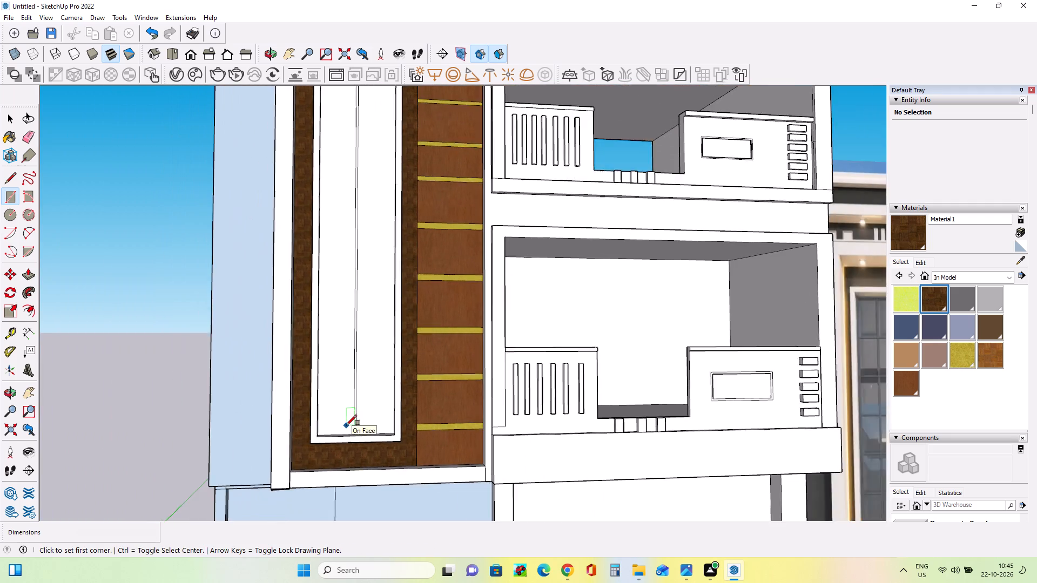
scroll(346, 425, down, 3)
scroll(344, 239, up, 4)
middle_drag(369, 282, 325, 321)
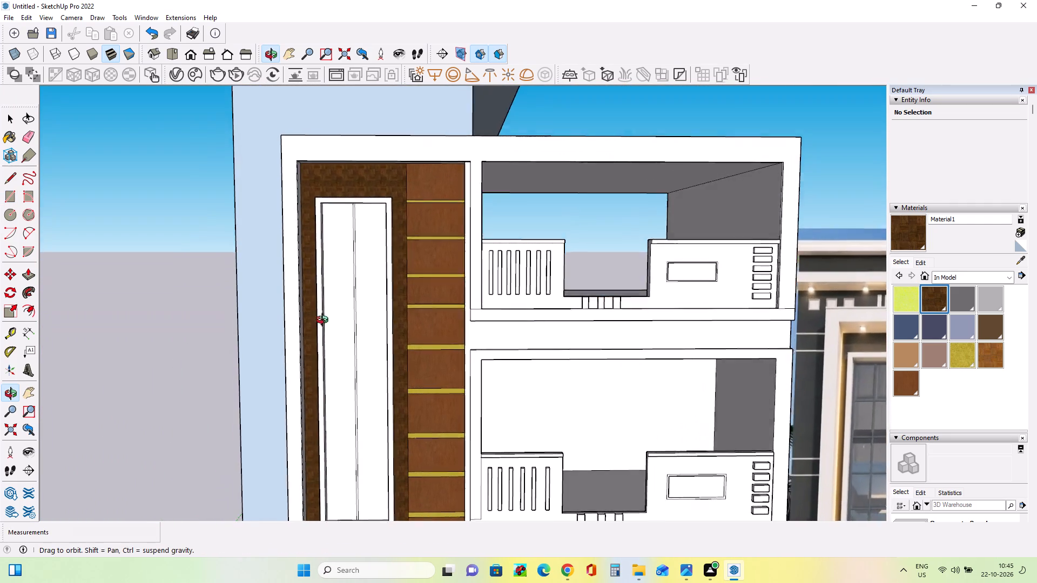
middle_drag(325, 321, 313, 327)
scroll(327, 297, down, 4)
middle_drag(434, 321, 442, 339)
scroll(336, 289, up, 4)
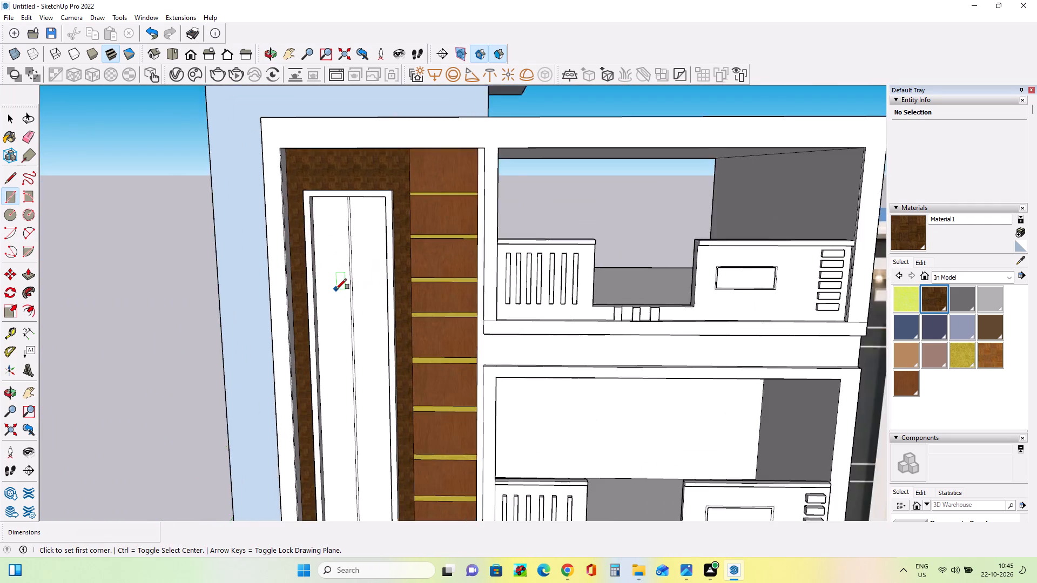
scroll(336, 289, up, 4)
middle_drag(335, 289, 280, 302)
click(318, 254)
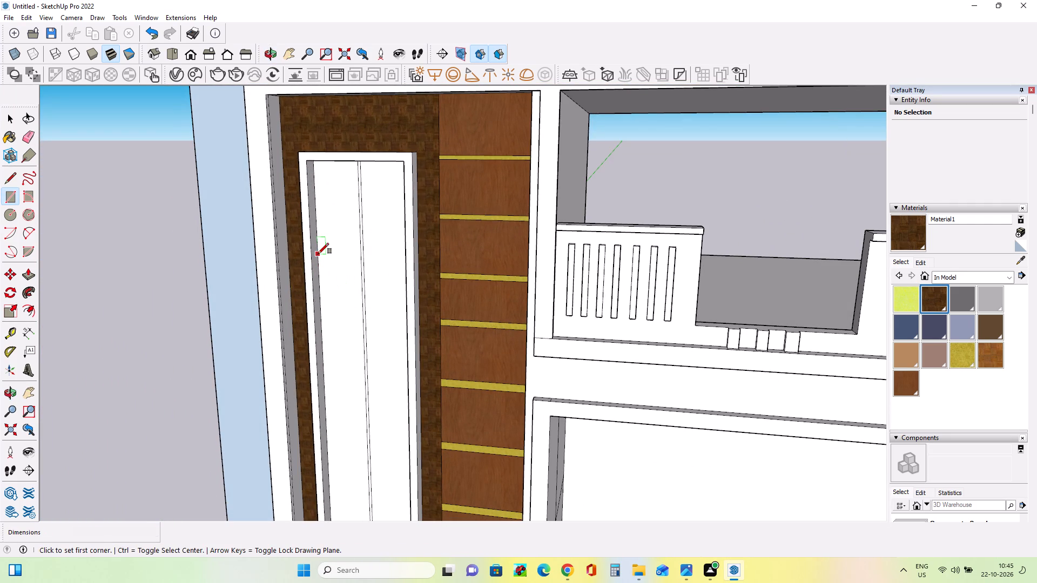
middle_drag(345, 298, 510, 247)
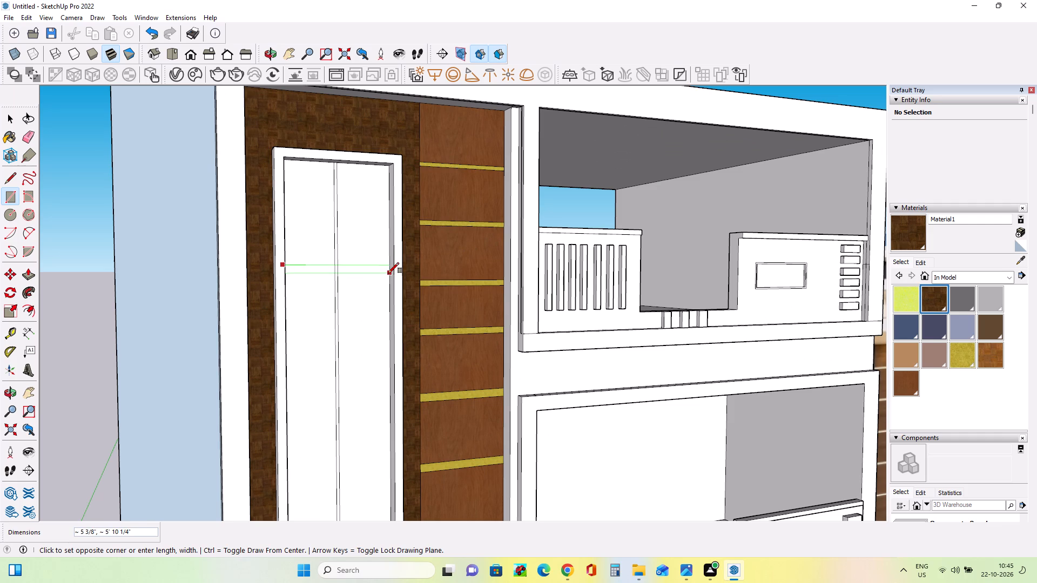
scroll(388, 273, up, 3)
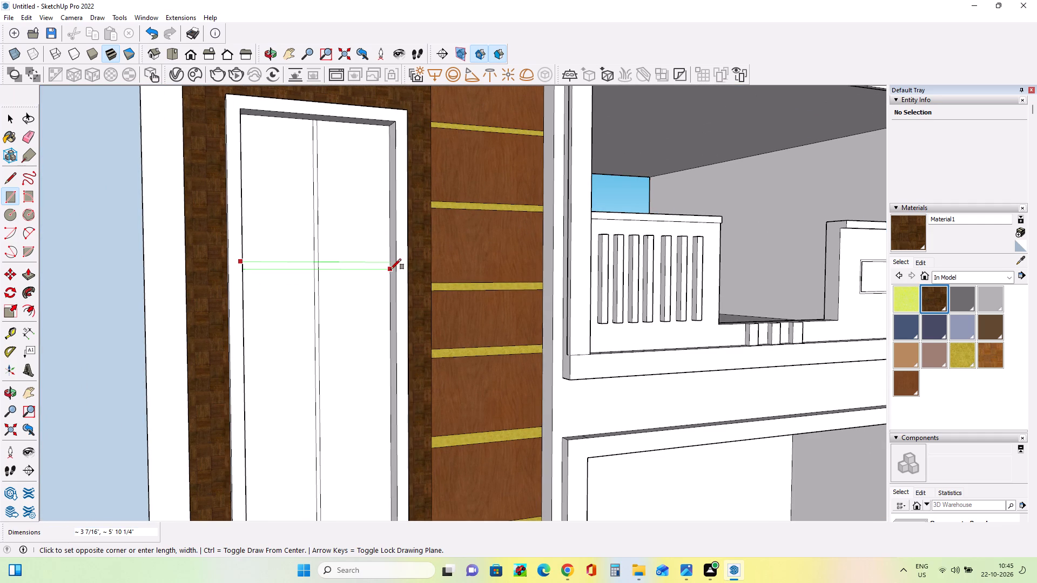
click(390, 269)
Examine the tall window's divisions in the reference image and compare them with the modelled window.
scroll(332, 267, down, 14)
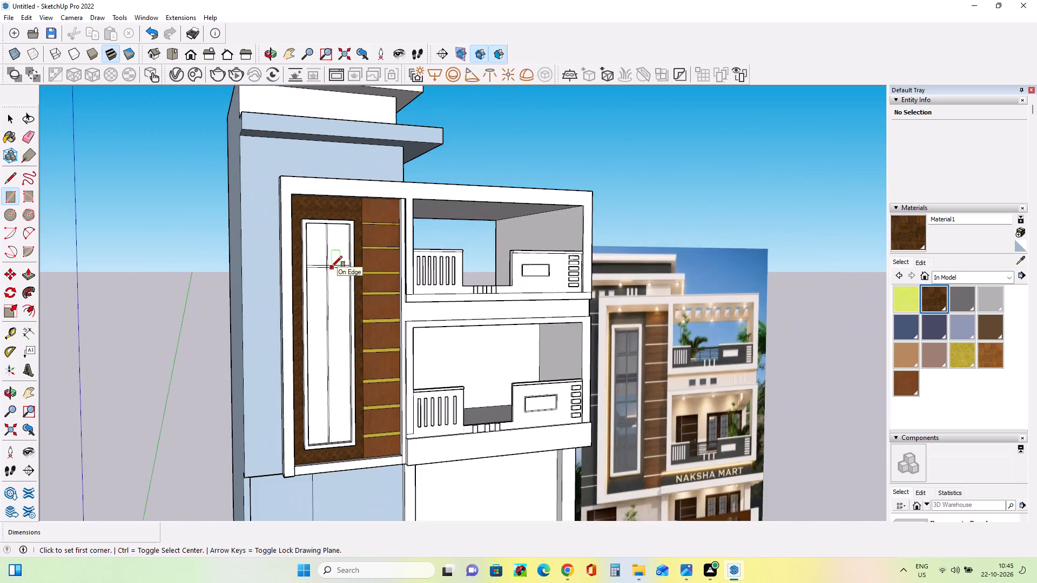
scroll(348, 282, down, 4)
middle_drag(388, 344, 265, 337)
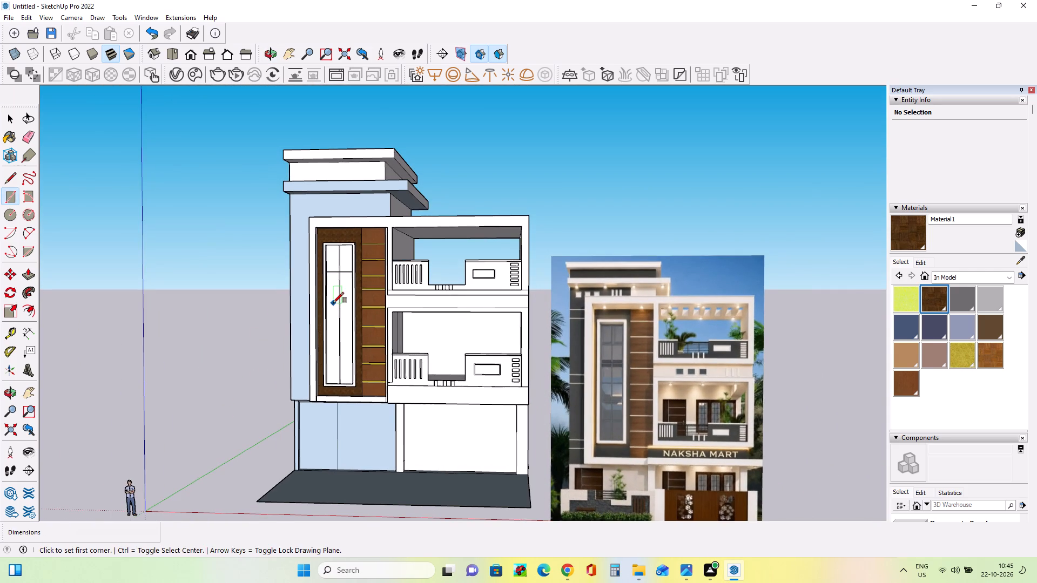
scroll(333, 303, up, 2)
scroll(682, 398, up, 4)
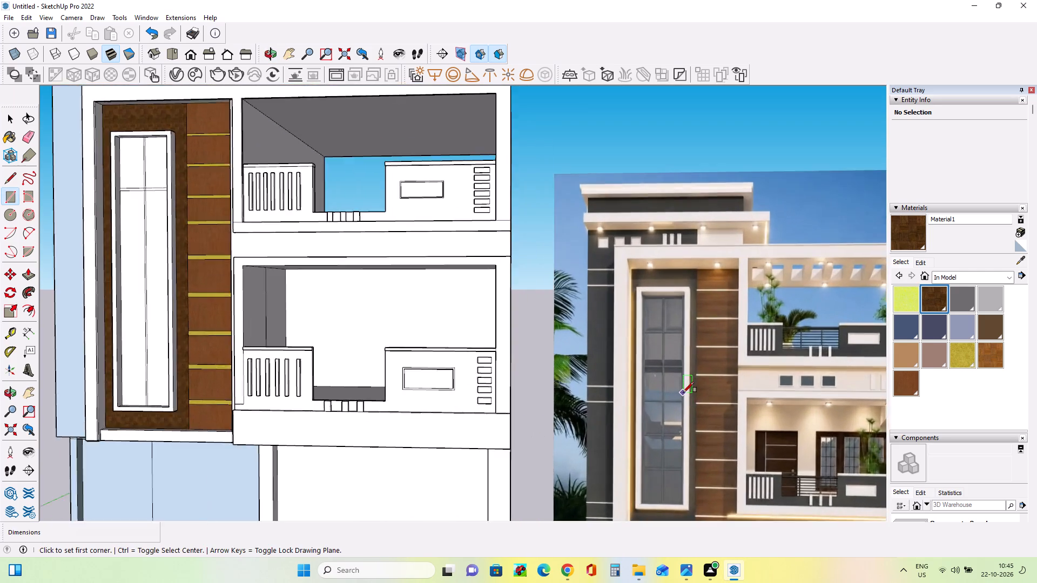
scroll(683, 392, up, 3)
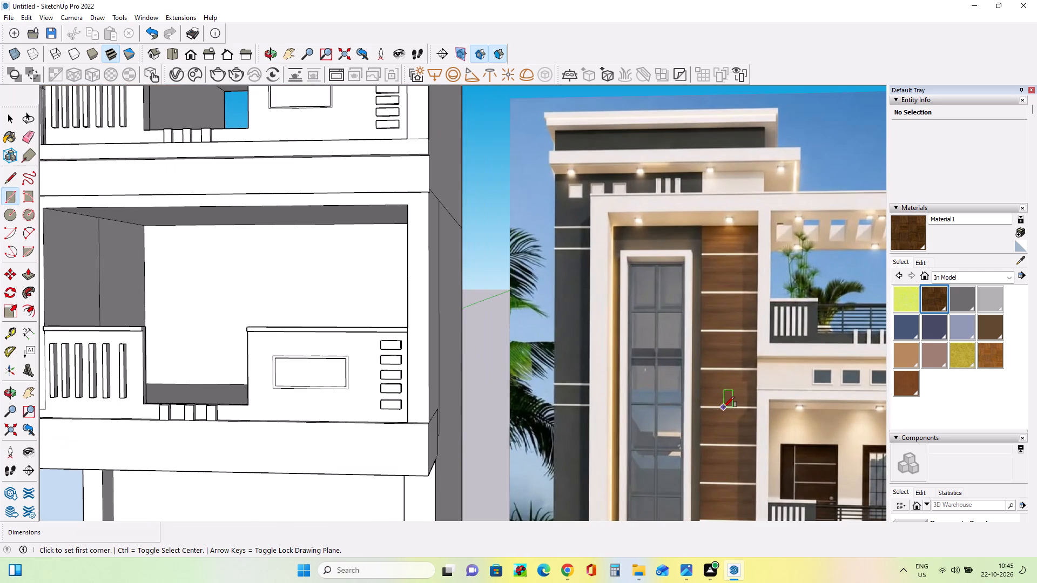
scroll(724, 408, down, 7)
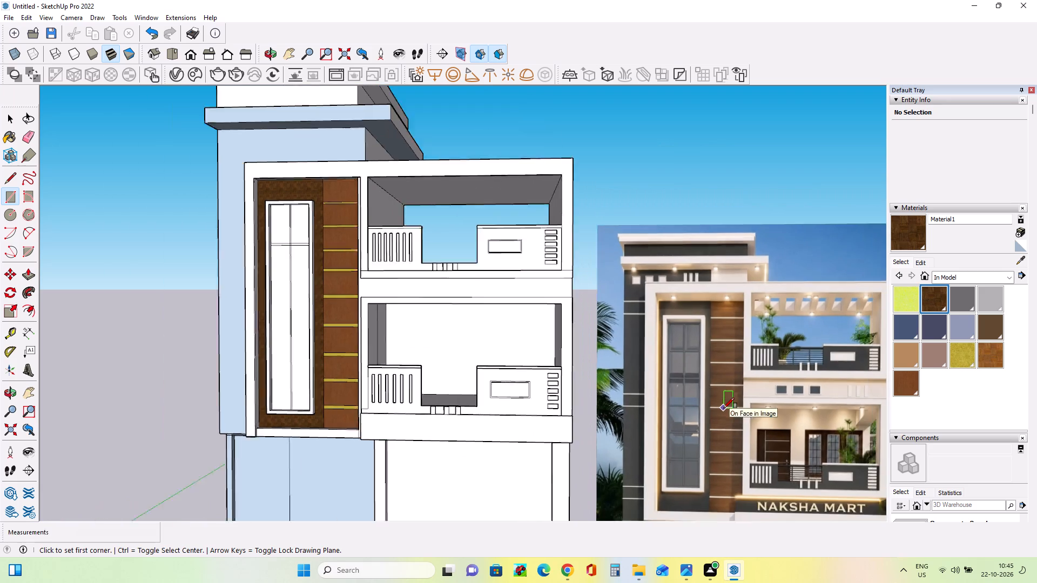
Draw a second horizontal bar rectangle about 4 9/16" high and 5' 10 1/4" wide across the tall window pane, below the upper bar.
scroll(313, 313, up, 4)
middle_drag(320, 287, 285, 295)
click(321, 284)
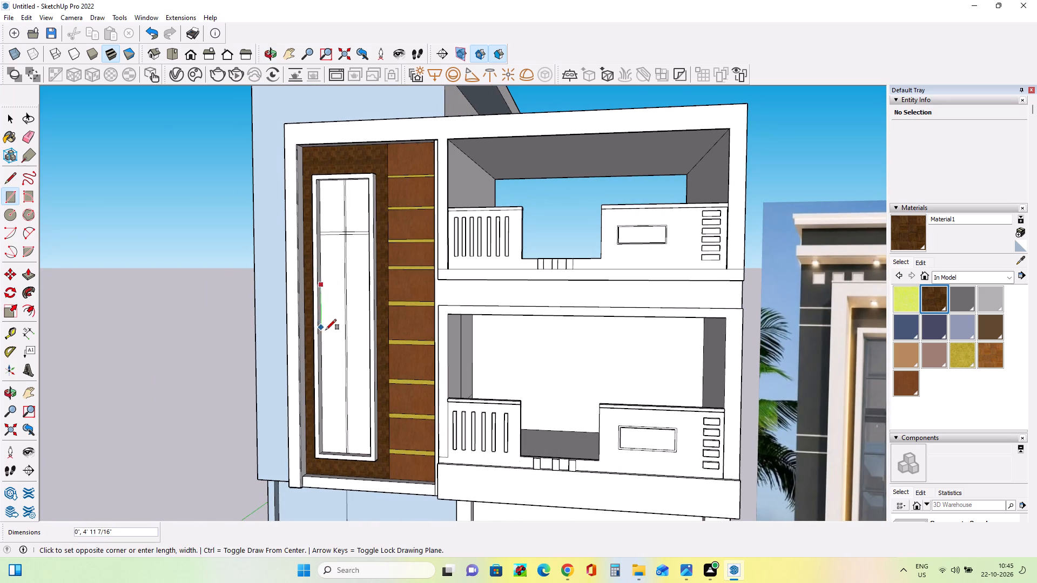
middle_drag(331, 330, 454, 293)
scroll(331, 280, up, 3)
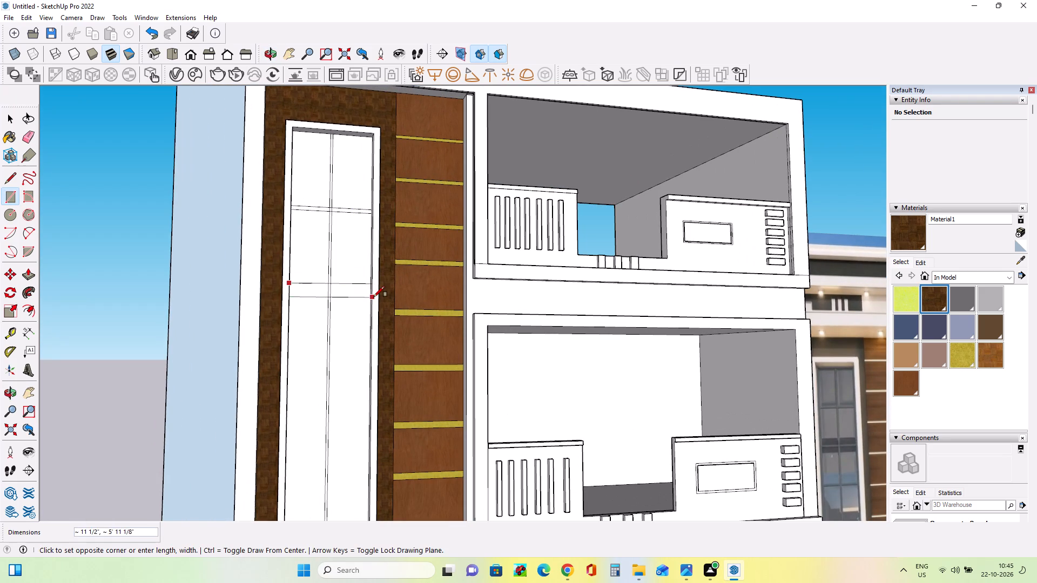
scroll(368, 294, up, 3)
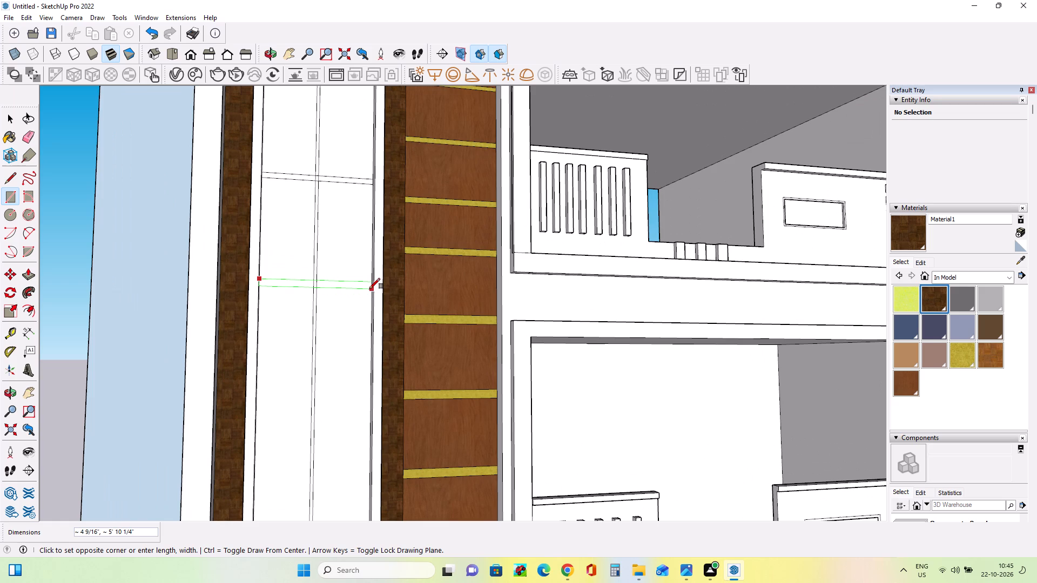
click(369, 289)
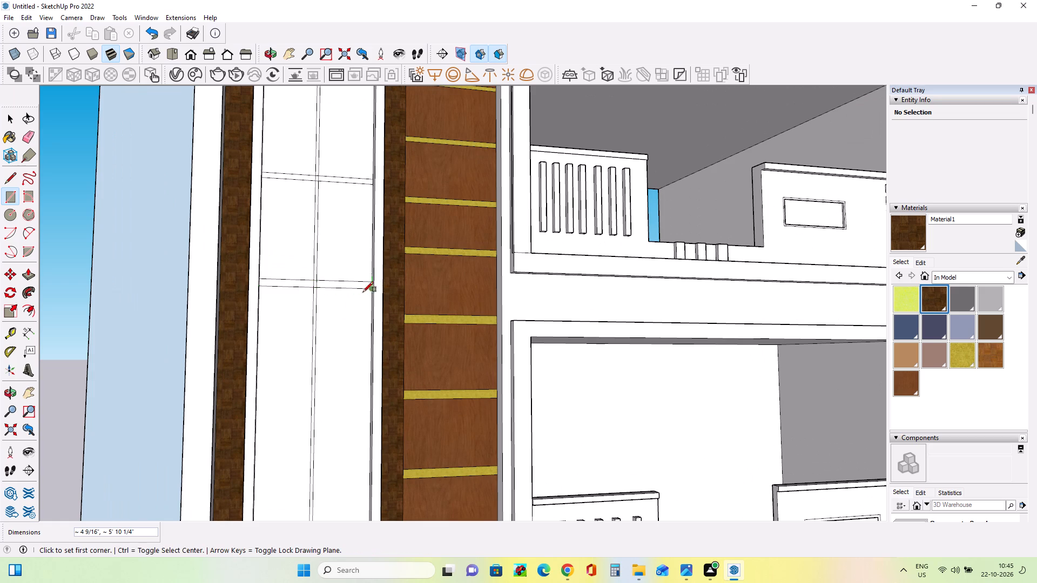
Draw a third horizontal bar rectangle about 3 3/4" high and 5' 10 1/4" wide across the tall window pane, below the second bar.
scroll(335, 327, down, 14)
middle_drag(349, 374, 269, 418)
scroll(329, 329, up, 9)
middle_drag(336, 369, 349, 336)
scroll(314, 340, up, 4)
middle_drag(314, 340, 304, 346)
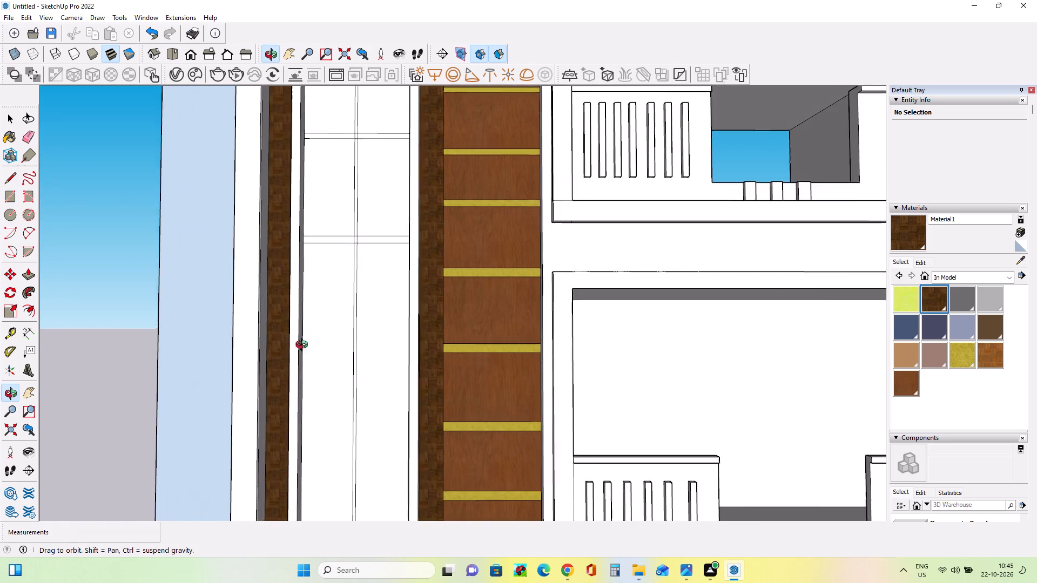
middle_drag(304, 346, 258, 364)
click(312, 351)
middle_drag(334, 365, 374, 345)
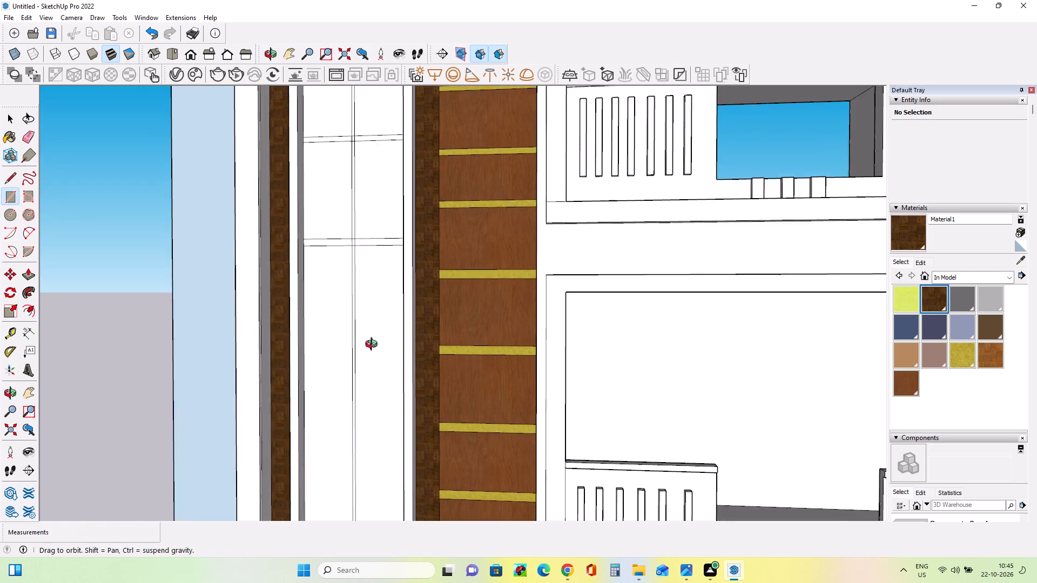
middle_drag(374, 345, 404, 320)
scroll(404, 322, down, 1)
middle_drag(383, 357, 445, 342)
scroll(403, 350, up, 3)
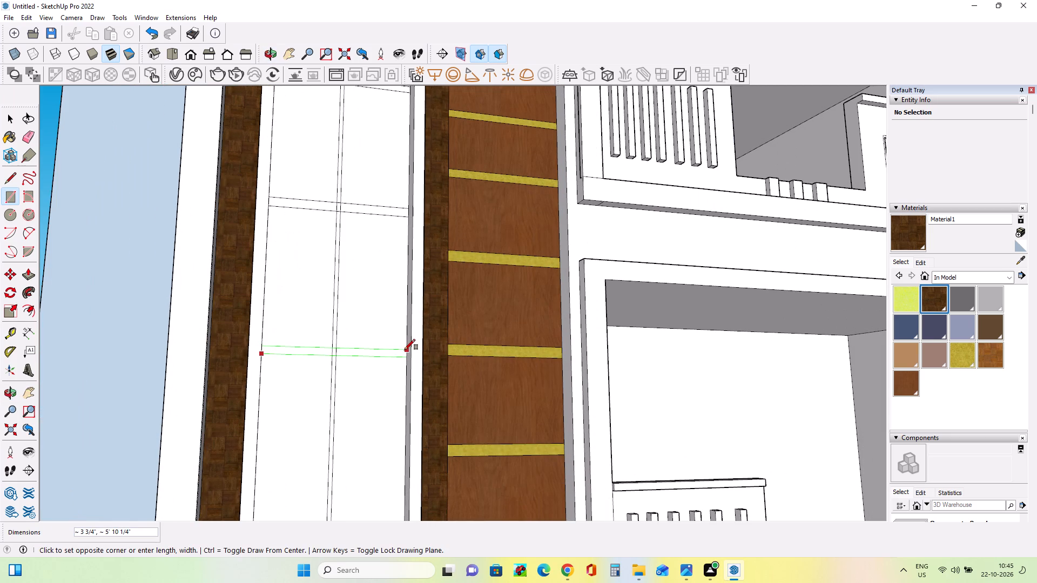
click(405, 350)
Draw a fourth horizontal bar rectangle about 3 1/16" high and 5' 10 1/4" wide across the lower part of the tall window pane.
scroll(300, 345, down, 14)
middle_drag(336, 402, 277, 422)
scroll(302, 407, up, 11)
middle_drag(307, 407, 240, 413)
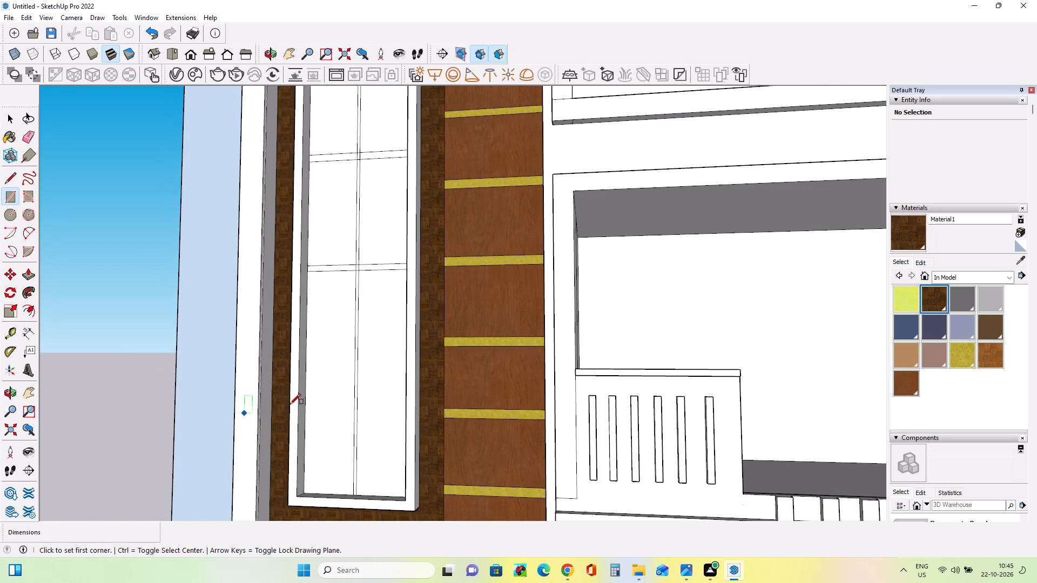
click(307, 392)
middle_drag(358, 377, 394, 375)
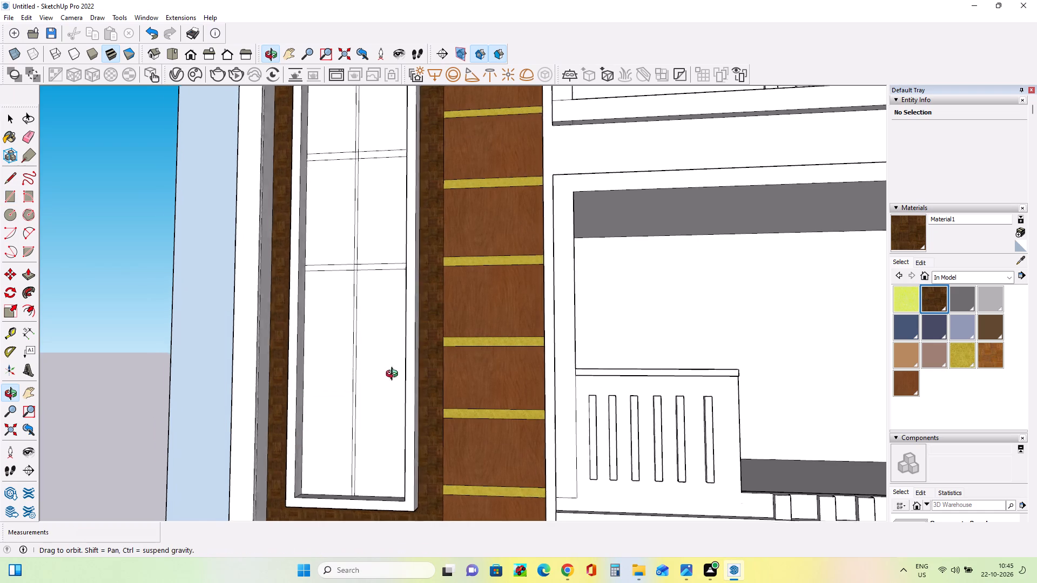
middle_drag(394, 375, 520, 369)
scroll(399, 390, up, 3)
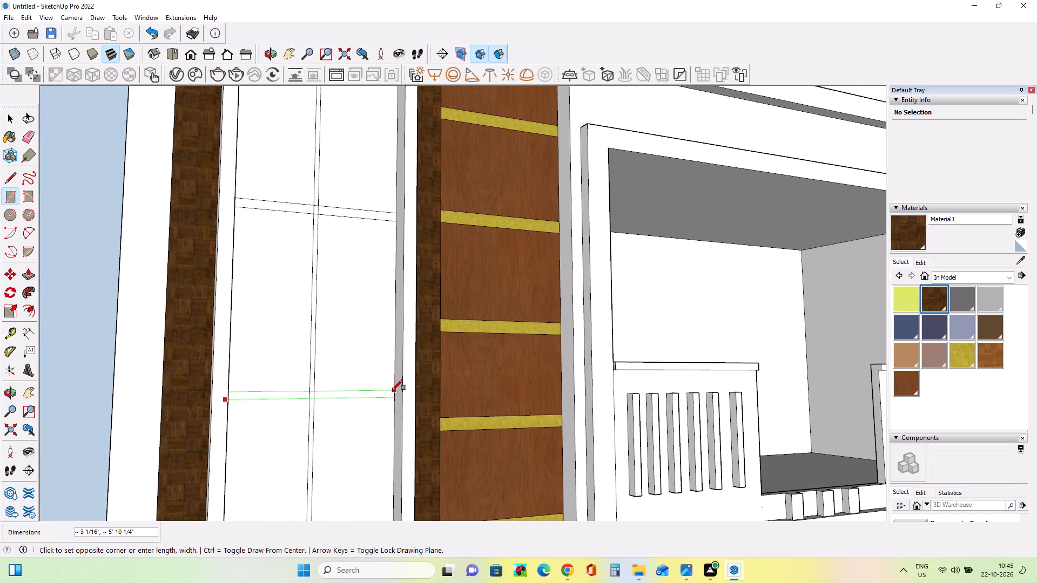
click(392, 390)
Examine the tall window's bar layout against the reference image.
scroll(295, 341, down, 8)
scroll(295, 341, up, 1)
scroll(295, 341, down, 8)
middle_drag(359, 352, 272, 371)
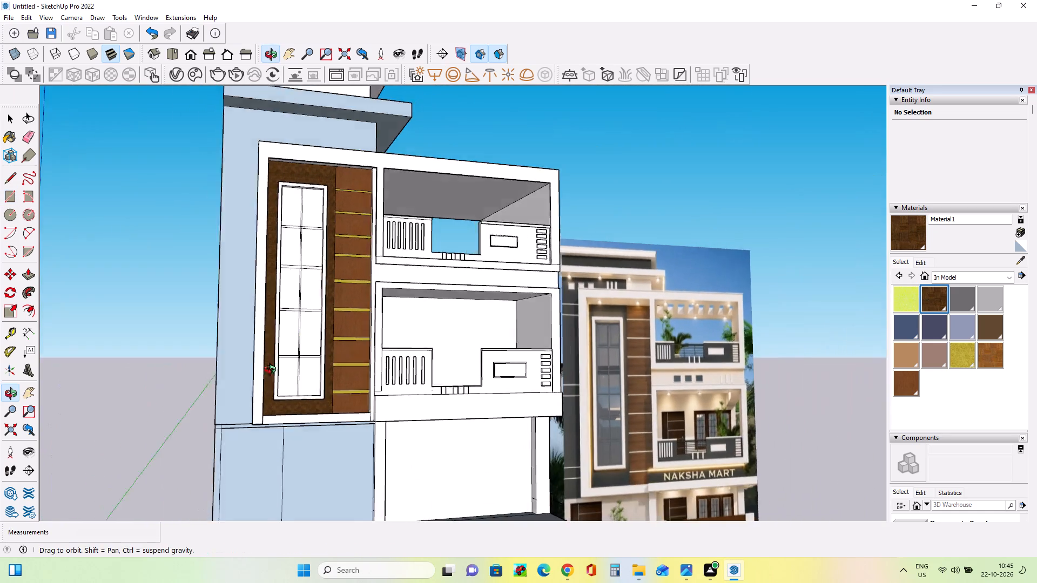
scroll(282, 369, down, 1)
middle_drag(272, 371, 256, 375)
scroll(328, 341, up, 5)
middle_drag(331, 346, 340, 359)
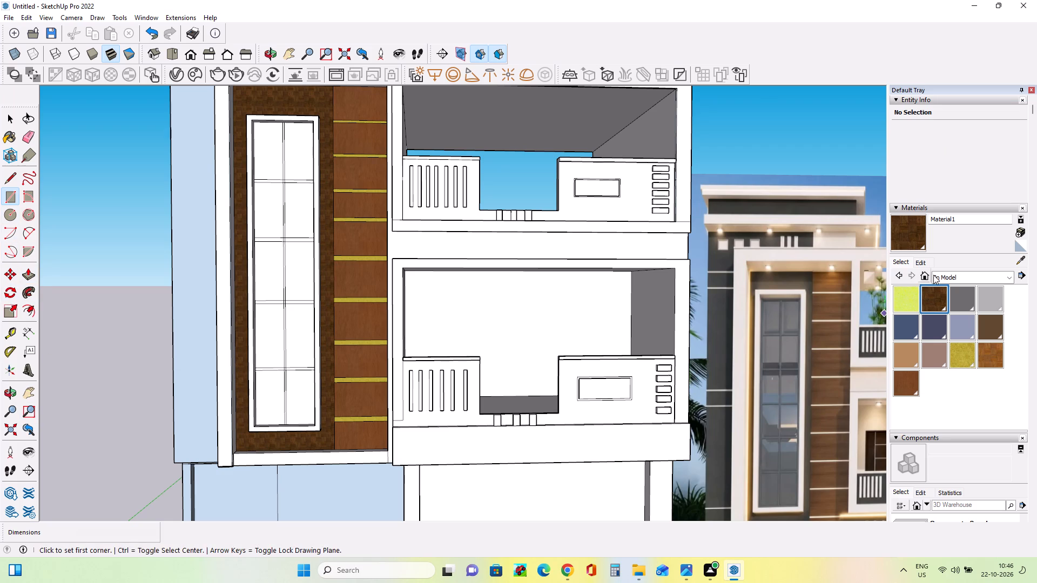
Paint both halves of the tall window's second horizontal bar with Asphalt New from the Asphalt and Concrete collection.
click(933, 297)
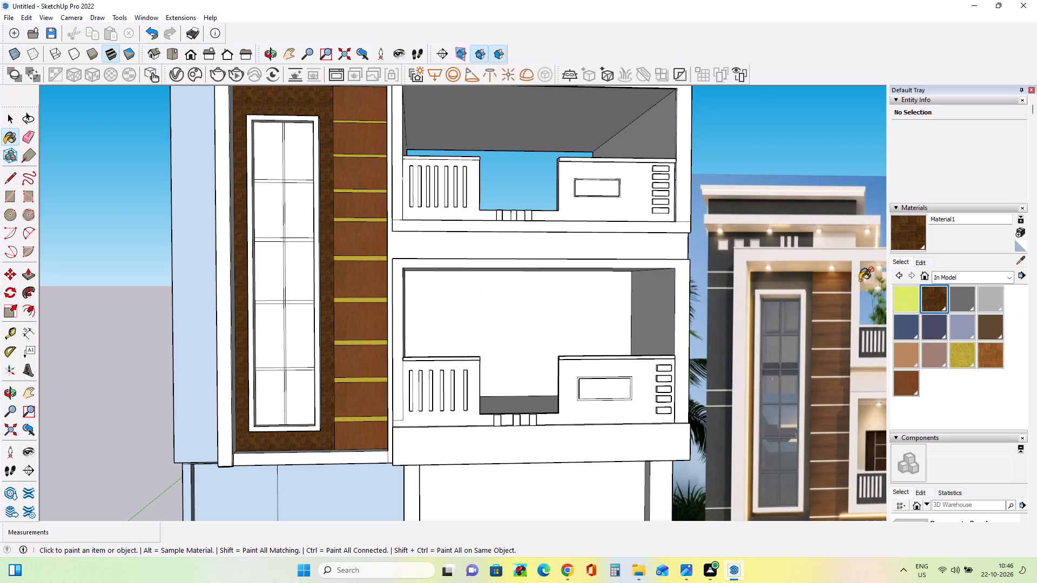
click(944, 279)
scroll(952, 310, up, 2)
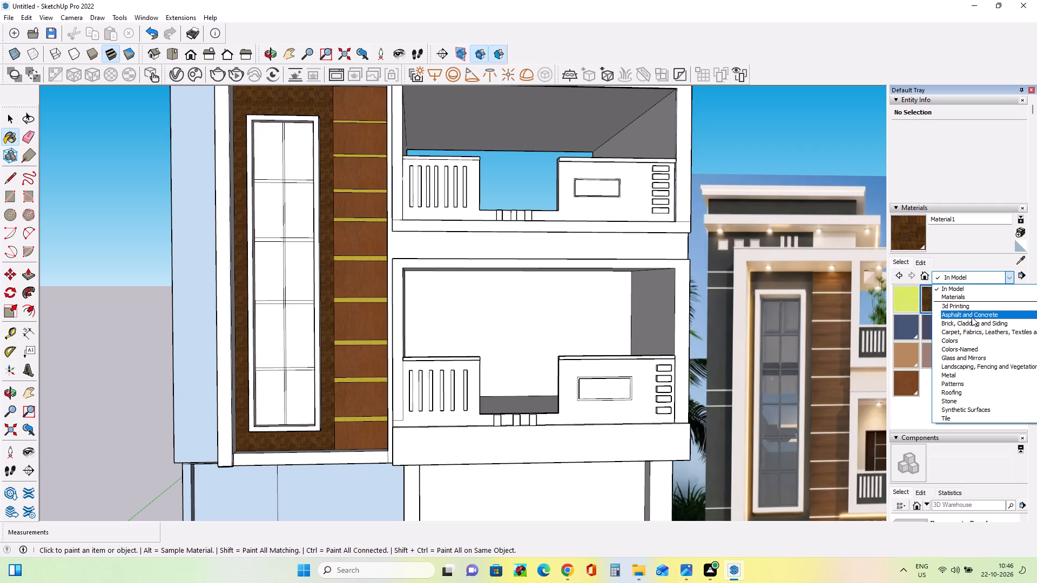
click(972, 317)
click(911, 306)
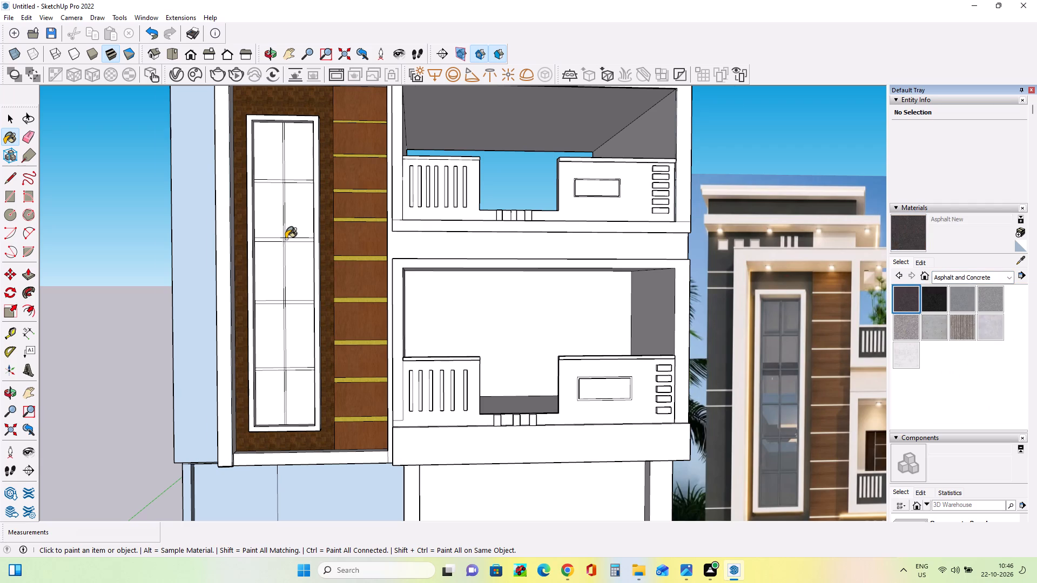
scroll(286, 239, up, 7)
click(292, 241)
click(281, 242)
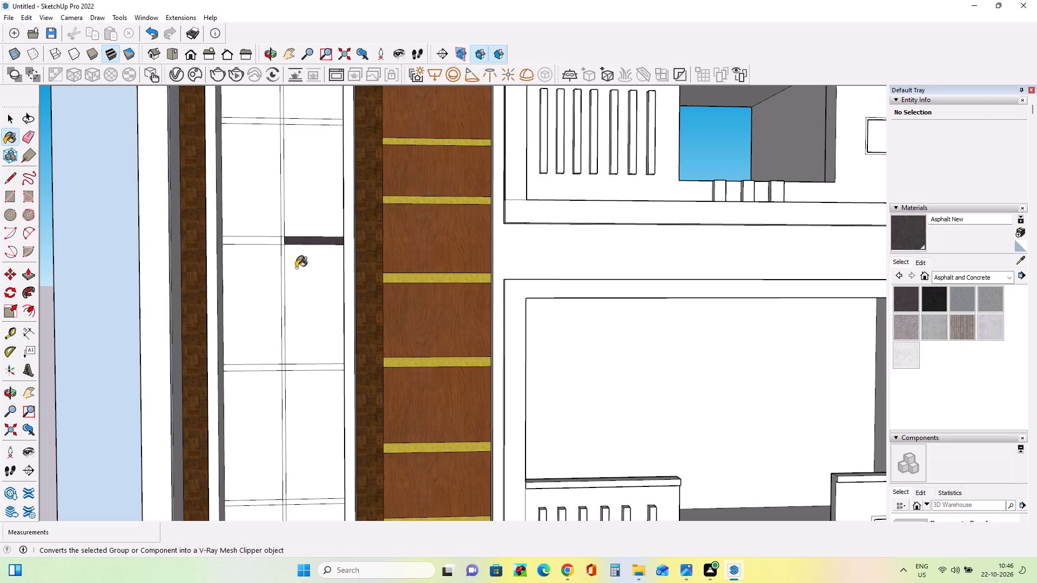
scroll(254, 232, up, 3)
click(266, 235)
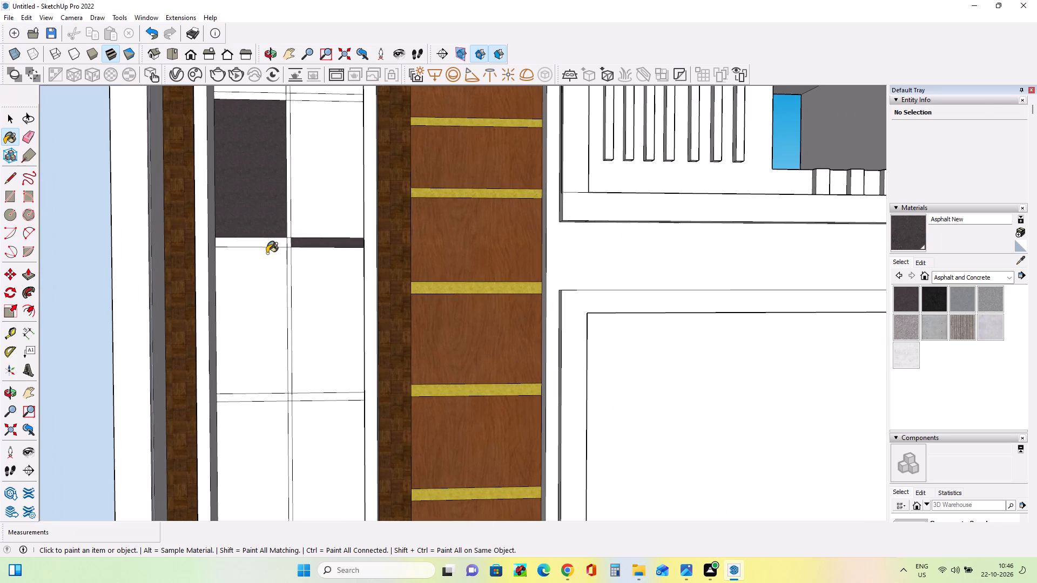
click(267, 259)
key(ctrl+z)
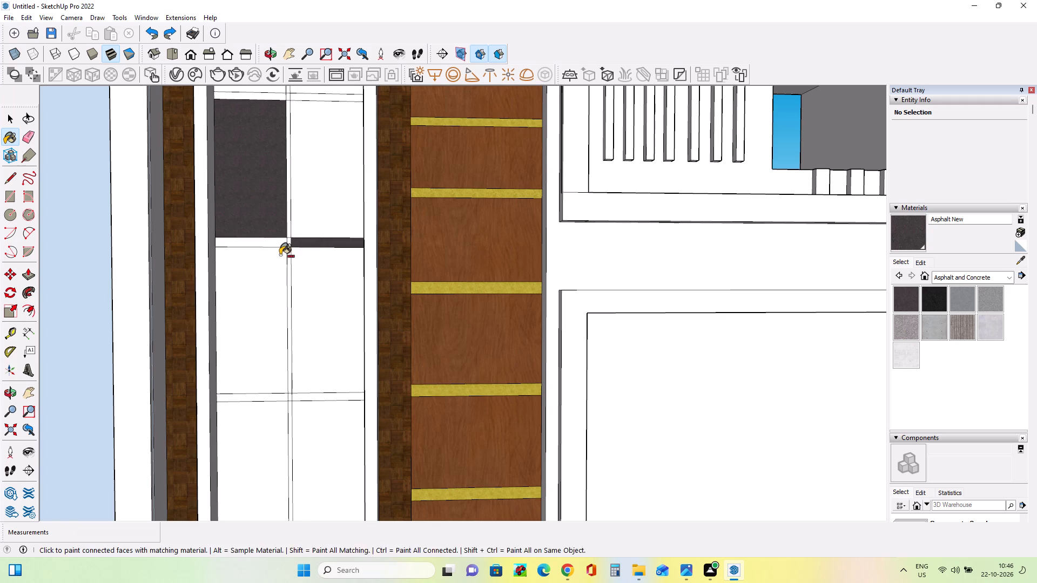
key(ctrl+z)
ctrl+drag(281, 255, 253, 242)
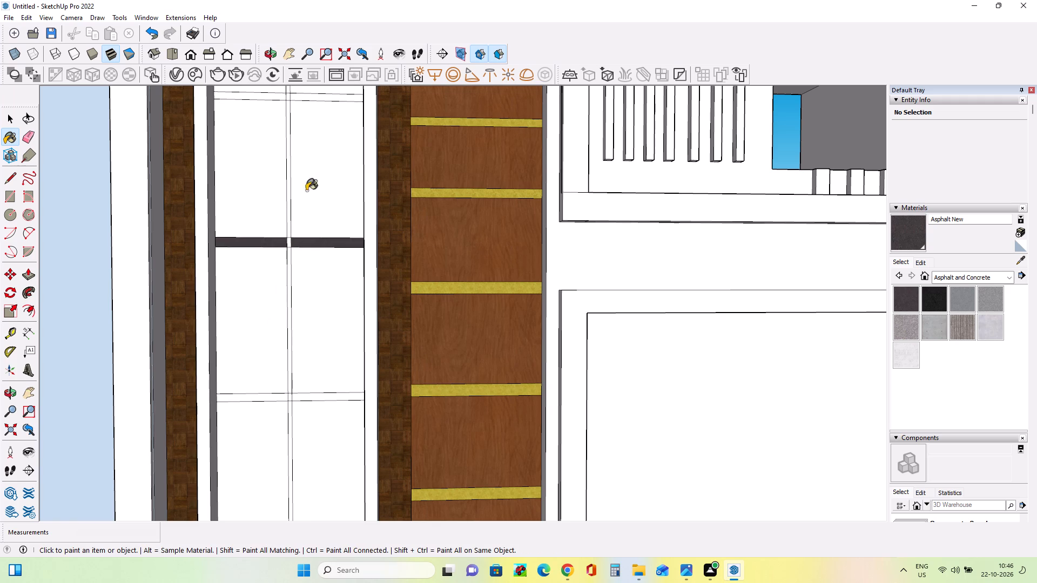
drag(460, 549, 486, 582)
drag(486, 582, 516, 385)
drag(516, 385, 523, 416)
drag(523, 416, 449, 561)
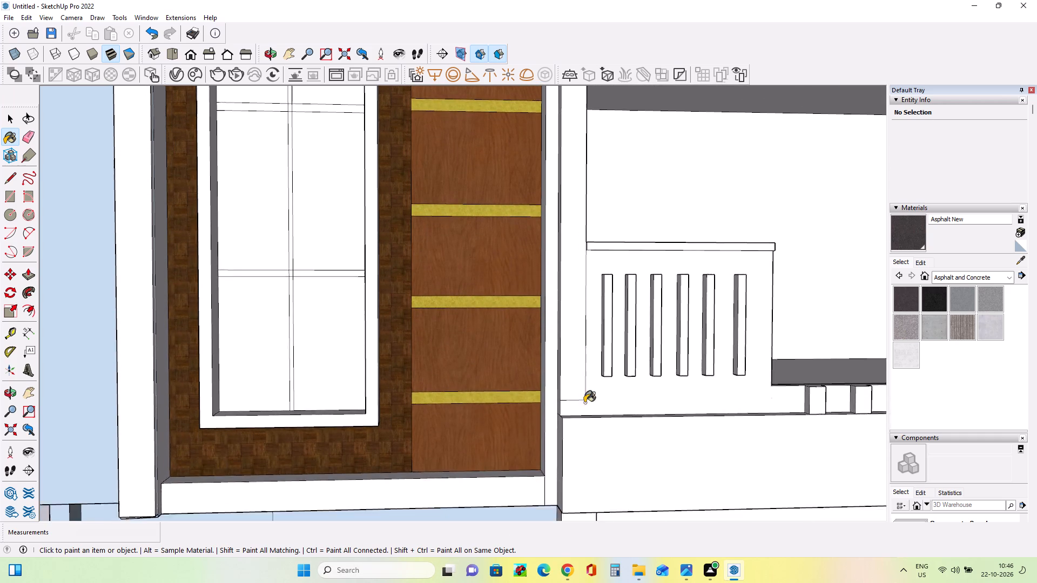
Examine the whole facade from ground floor to roof alongside the reference image.
click(26, 398)
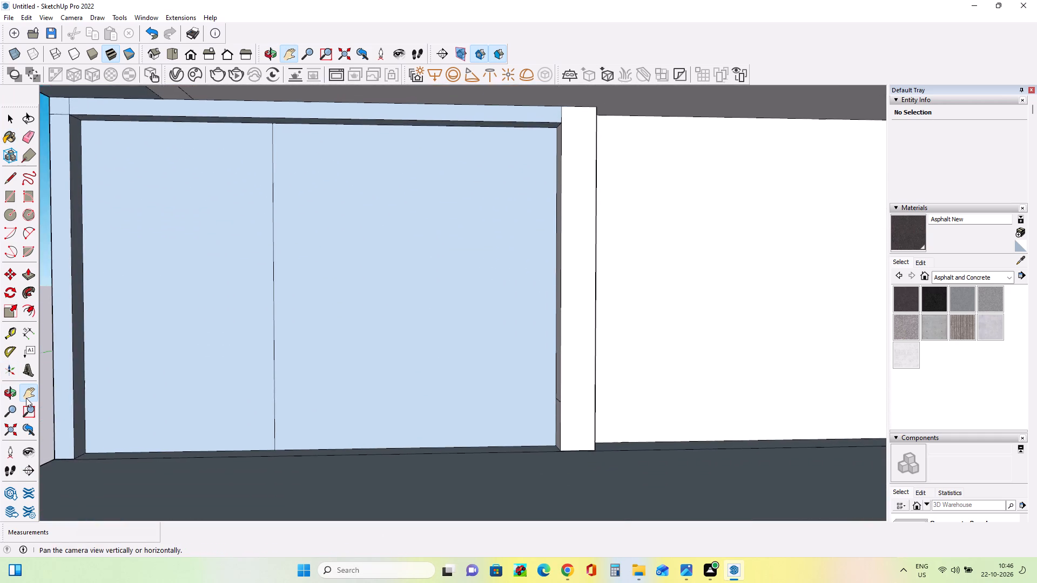
click(211, 457)
scroll(265, 467, down, 3)
scroll(509, 420, up, 2)
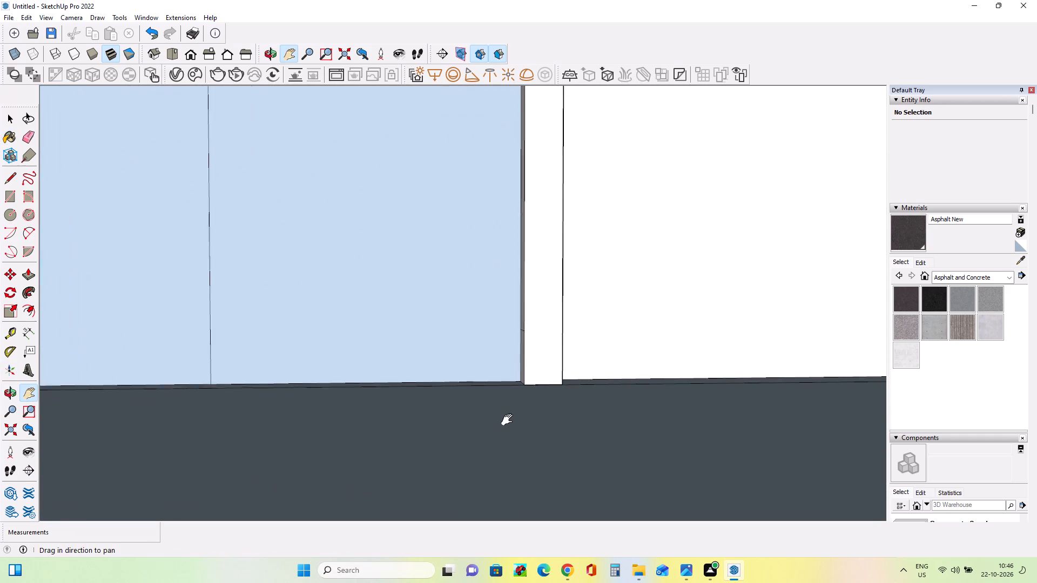
scroll(509, 420, up, 2)
scroll(510, 420, down, 20)
scroll(510, 420, down, 5)
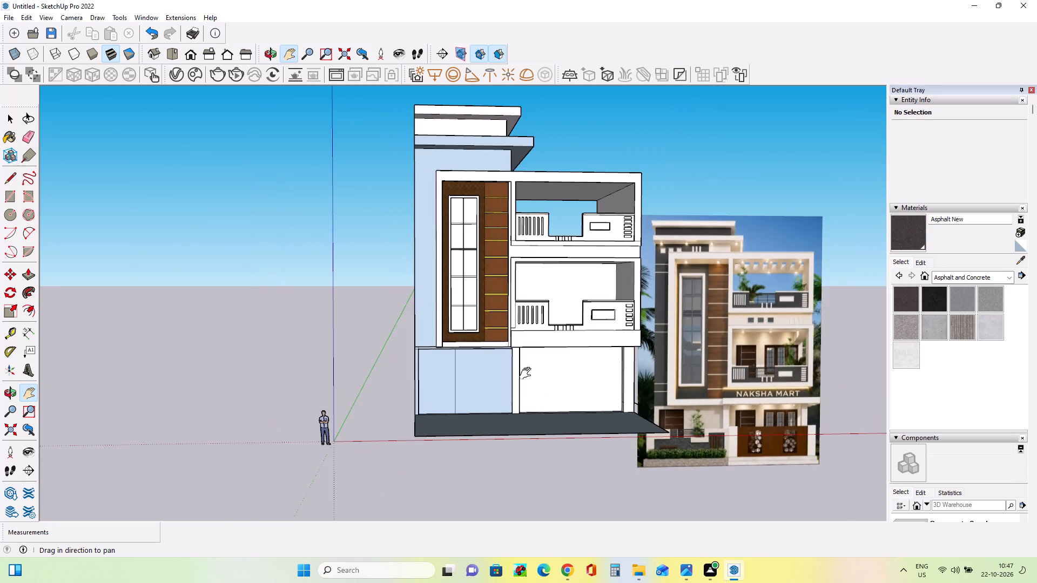
scroll(551, 203, up, 8)
scroll(536, 278, down, 3)
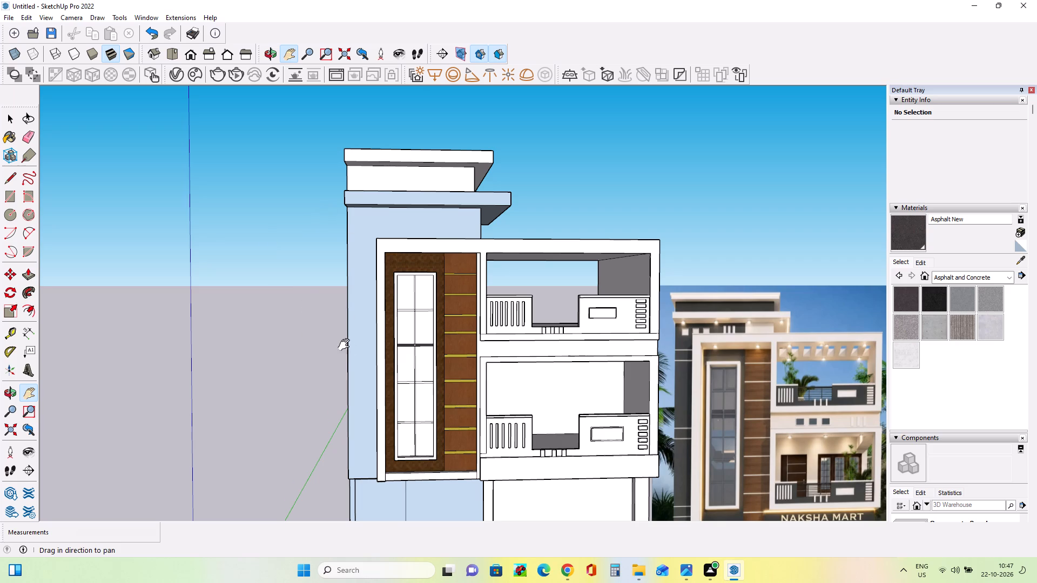
scroll(398, 293, up, 3)
scroll(452, 313, up, 13)
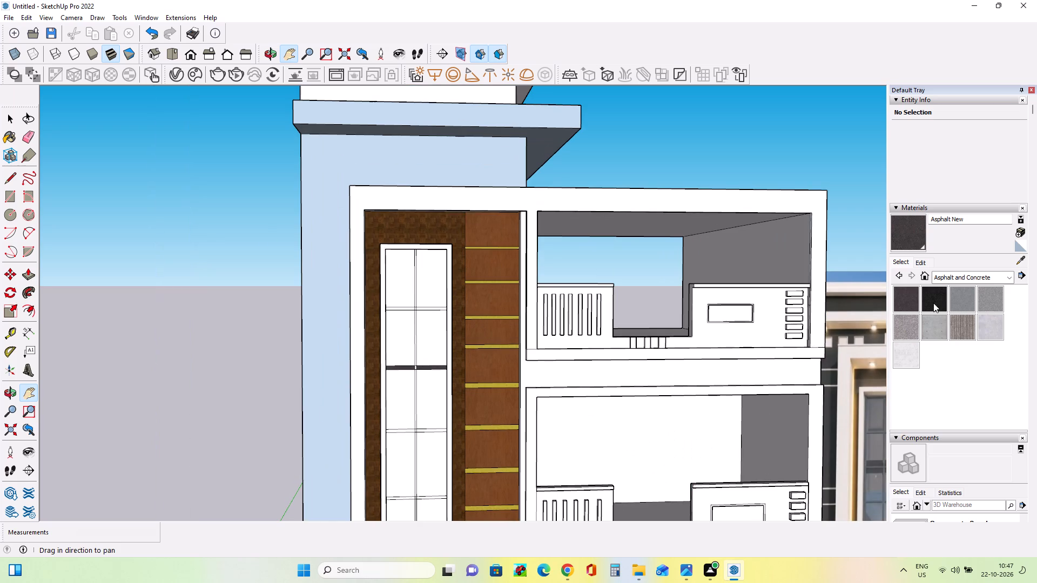
Paint the second bar's centre crossing, the vertical mullion above it and the top horizontal bar with Asphalt New.
click(908, 304)
scroll(399, 334, up, 12)
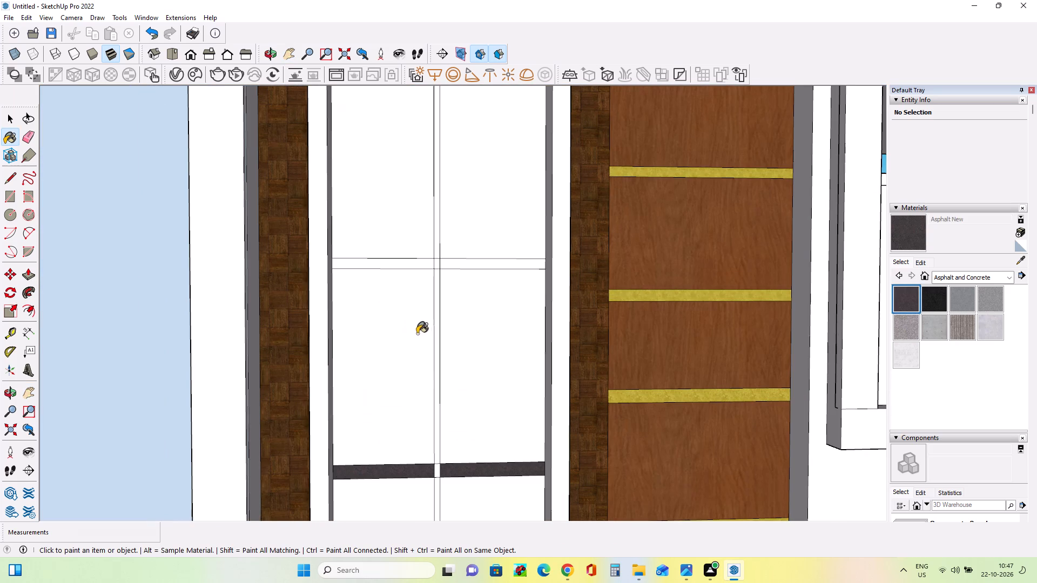
click(437, 469)
scroll(434, 456, up, 4)
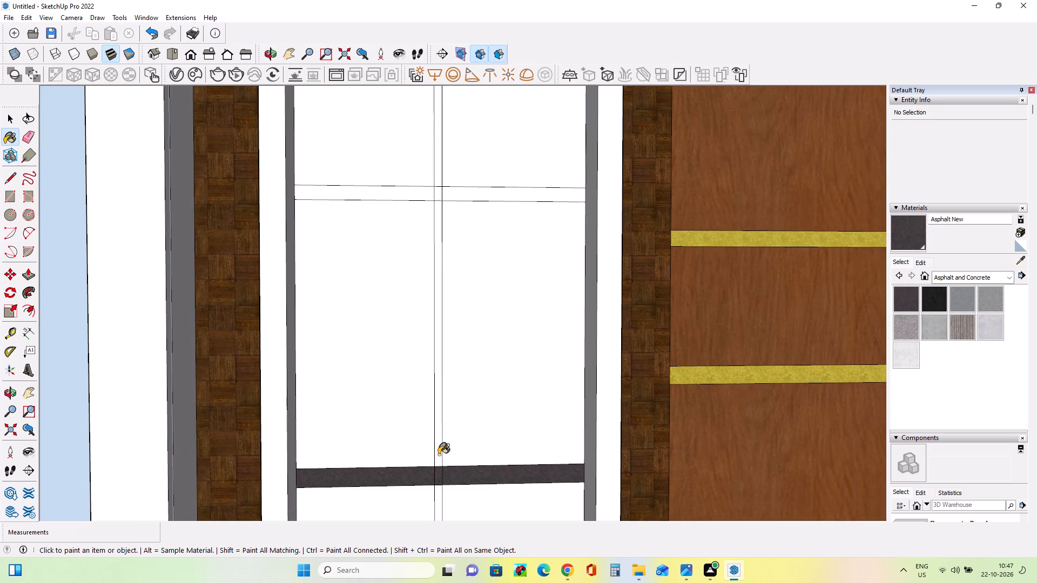
click(439, 455)
scroll(419, 372, down, 1)
scroll(464, 255, down, 2)
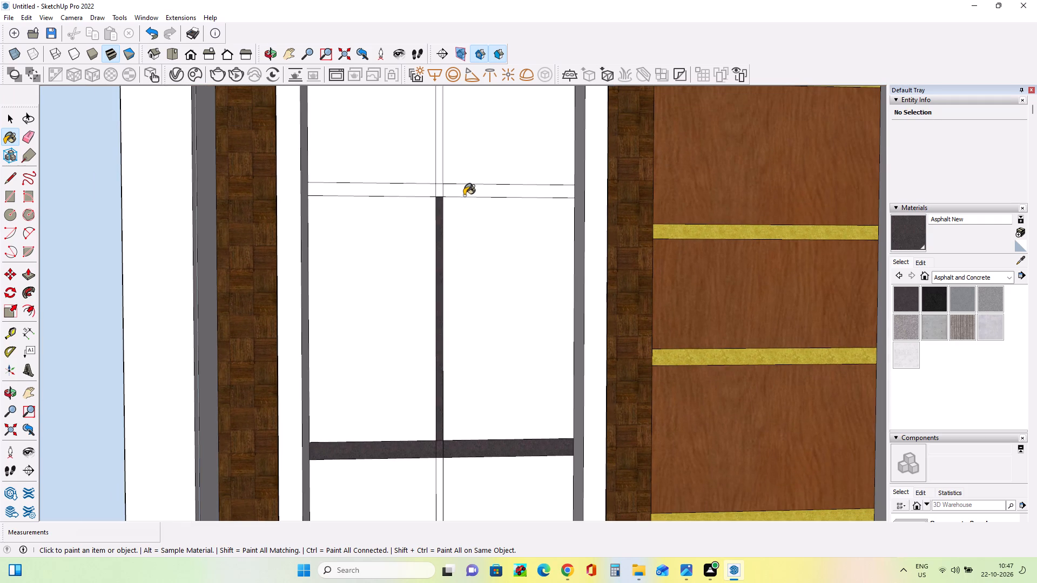
click(464, 195)
click(439, 194)
click(442, 182)
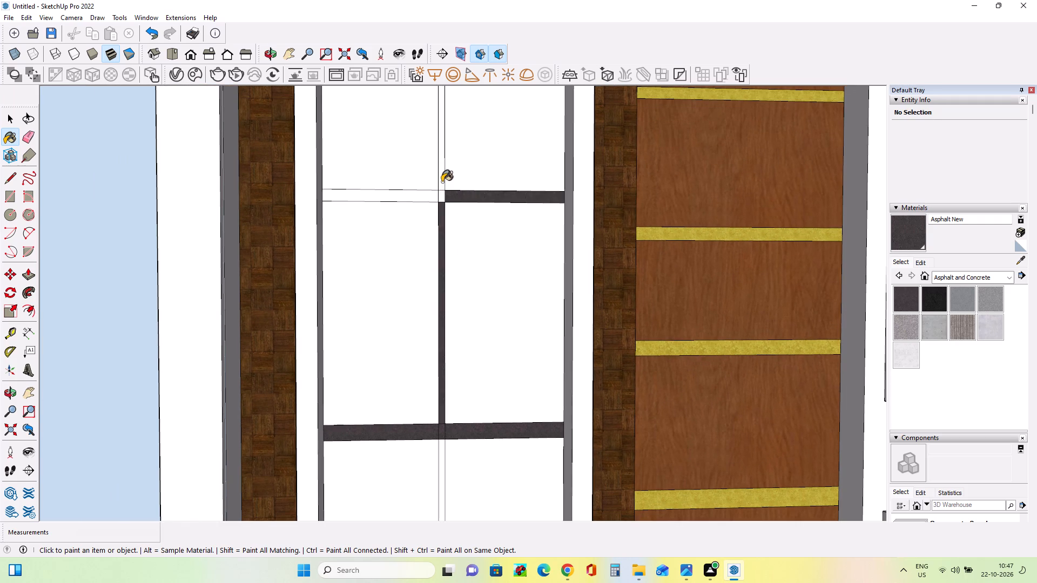
click(440, 194)
click(428, 197)
scroll(368, 283, down, 7)
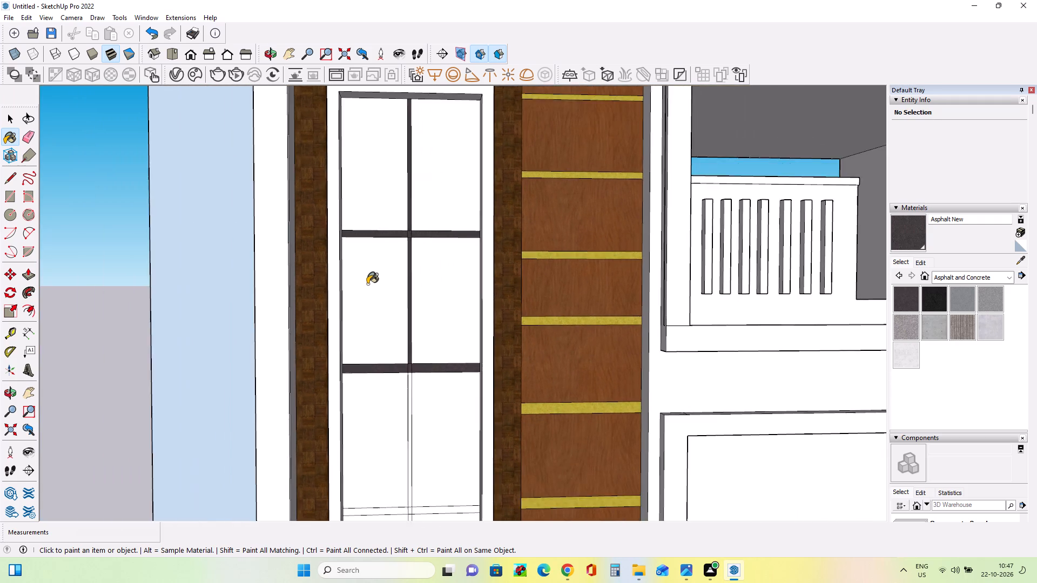
Paint the tall window's third horizontal bar, its centre crossing and the mullion section above it with Asphalt New.
scroll(367, 284, down, 4)
scroll(415, 398, up, 7)
click(409, 440)
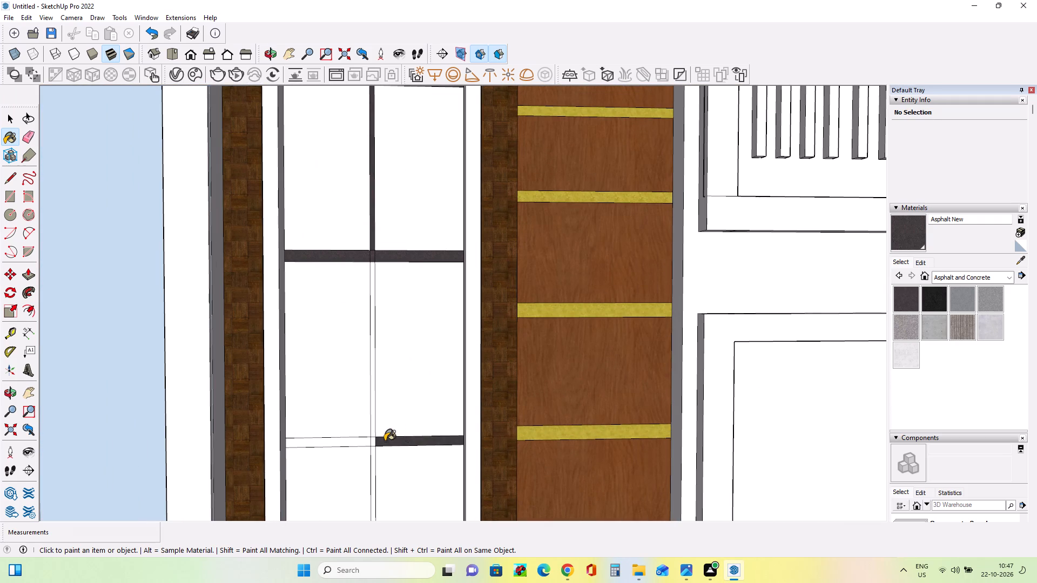
scroll(376, 440, up, 8)
click(371, 441)
click(374, 423)
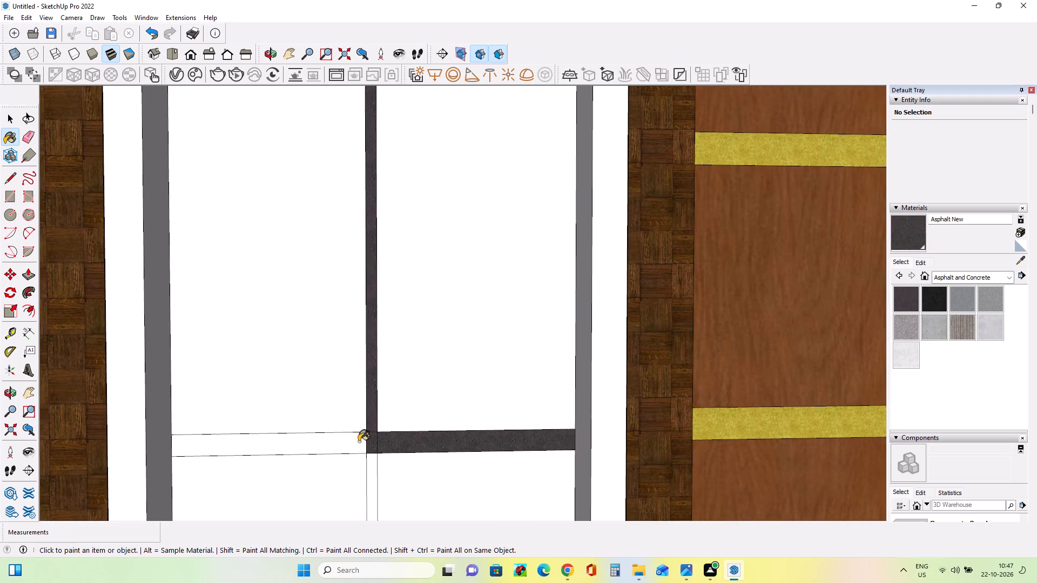
click(359, 442)
scroll(317, 356, down, 13)
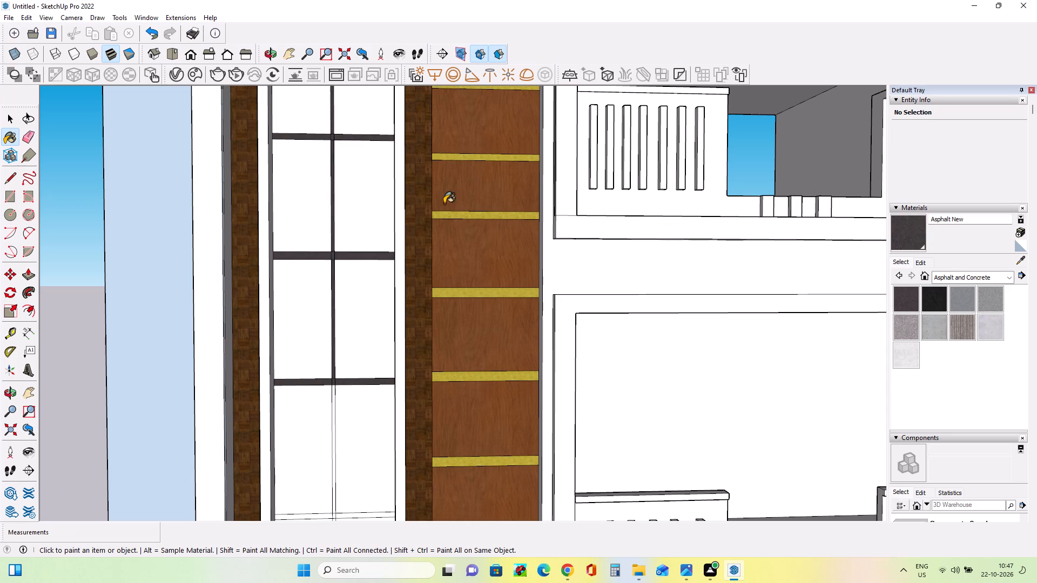
Paint one wood panel between the yellow strips beside the tall window's third bar level with Asphalt New.
click(520, 192)
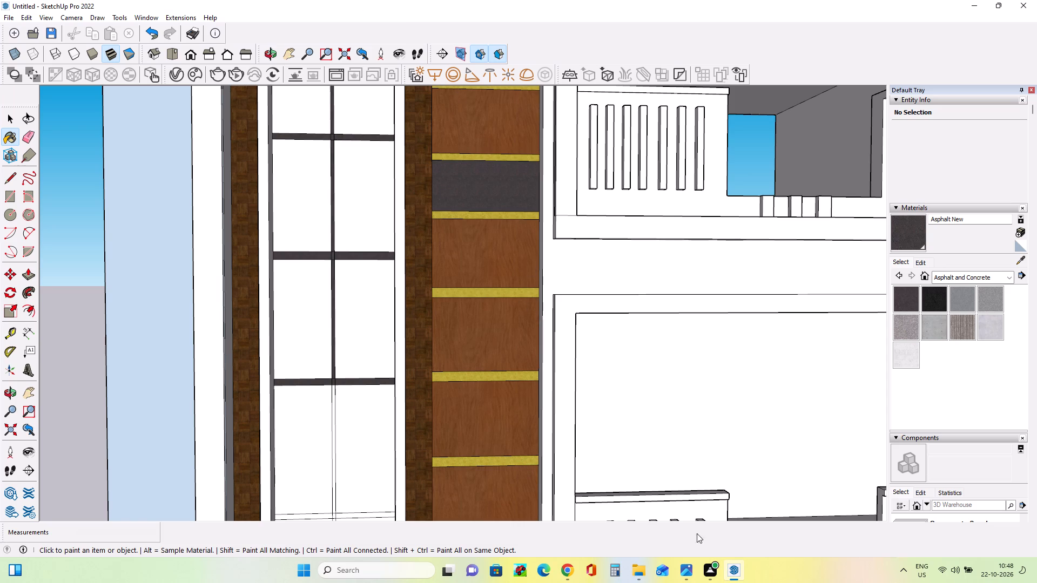
Paint the tall window's vertical mullion section below the third horizontal bar with Asphalt New.
scroll(320, 416, up, 15)
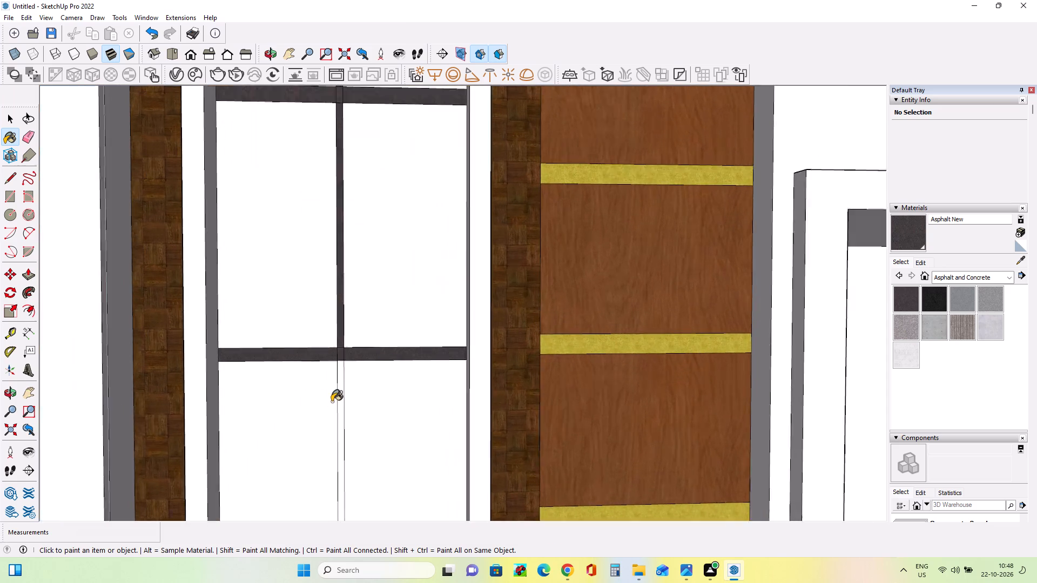
scroll(332, 402, up, 2)
click(344, 390)
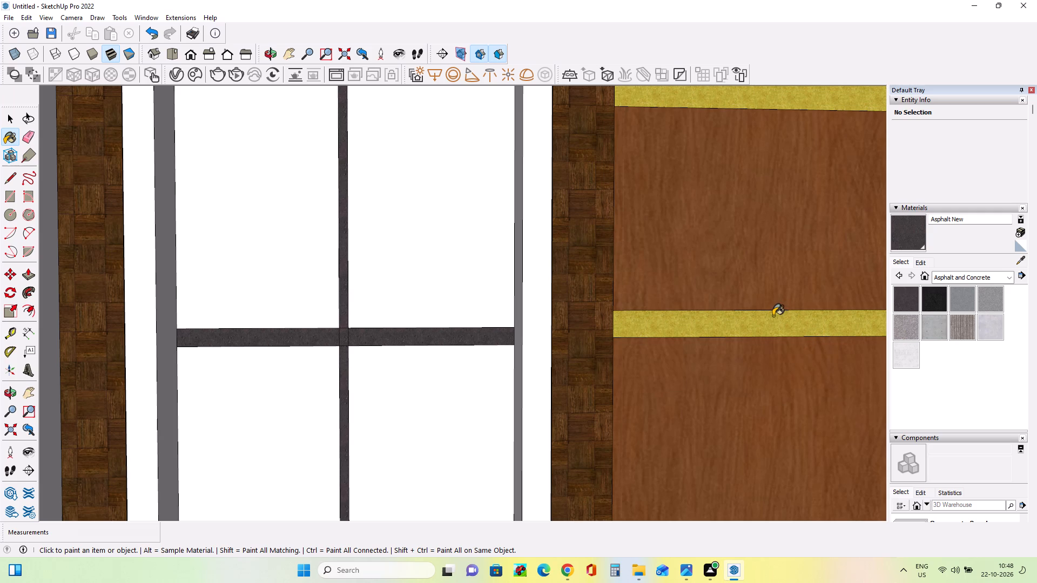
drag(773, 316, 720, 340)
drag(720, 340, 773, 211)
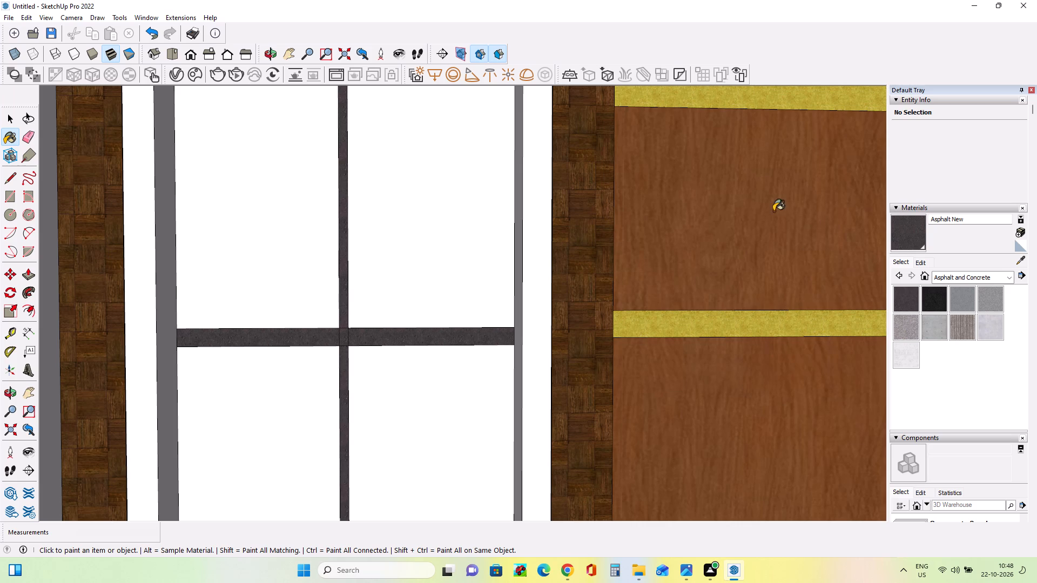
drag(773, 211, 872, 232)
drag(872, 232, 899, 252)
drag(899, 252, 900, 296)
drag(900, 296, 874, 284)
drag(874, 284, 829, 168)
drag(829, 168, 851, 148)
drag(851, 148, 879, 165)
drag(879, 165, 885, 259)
Paint the tall window's lowest horizontal bar, its centre crossing and the mullion section below it with Asphalt New.
scroll(465, 279, down, 3)
scroll(319, 315, down, 9)
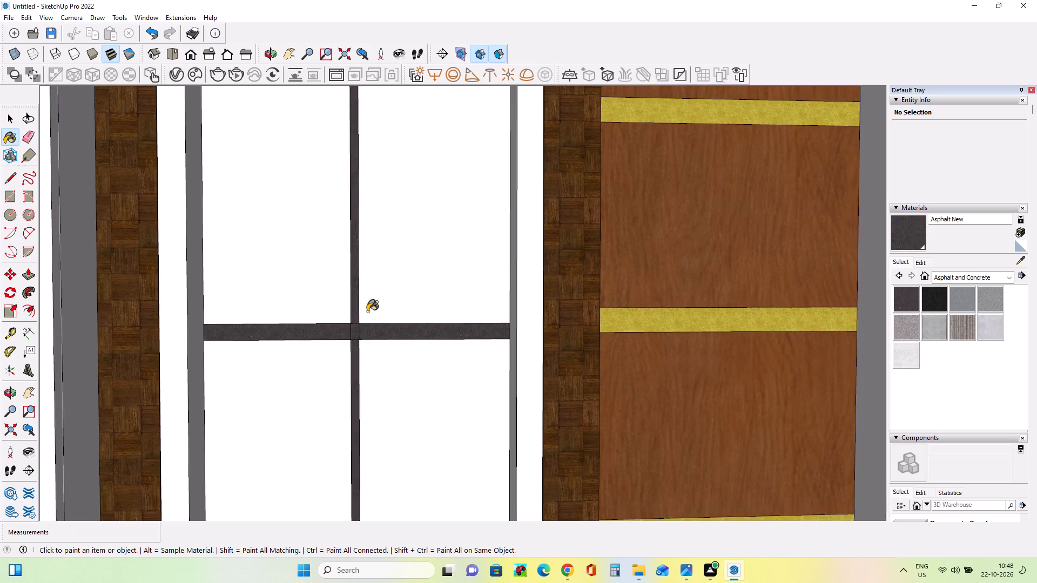
scroll(367, 311, down, 18)
scroll(358, 403, up, 2)
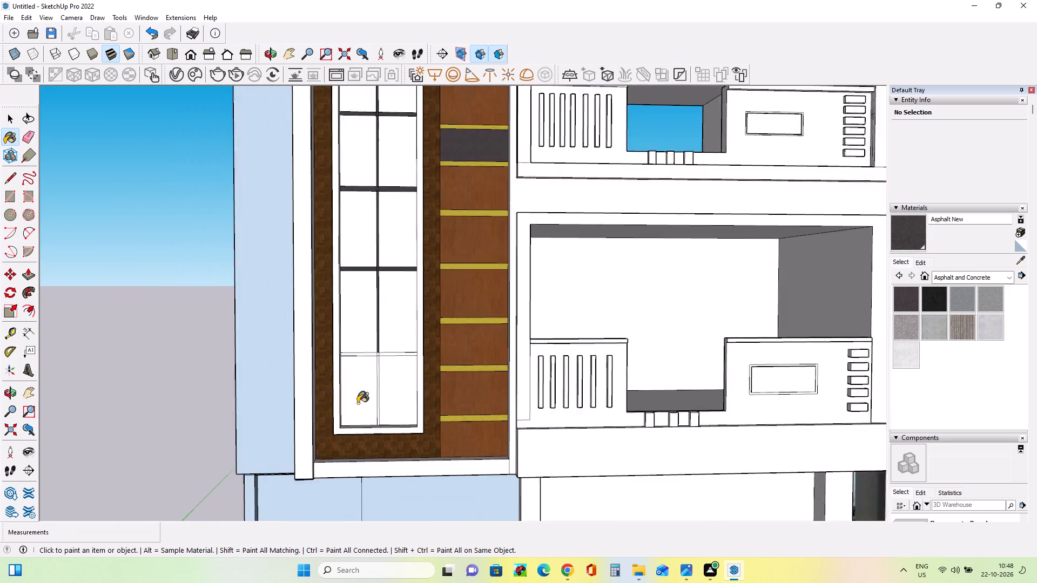
scroll(358, 403, up, 4)
scroll(365, 402, down, 1)
scroll(365, 402, up, 6)
scroll(394, 339, up, 3)
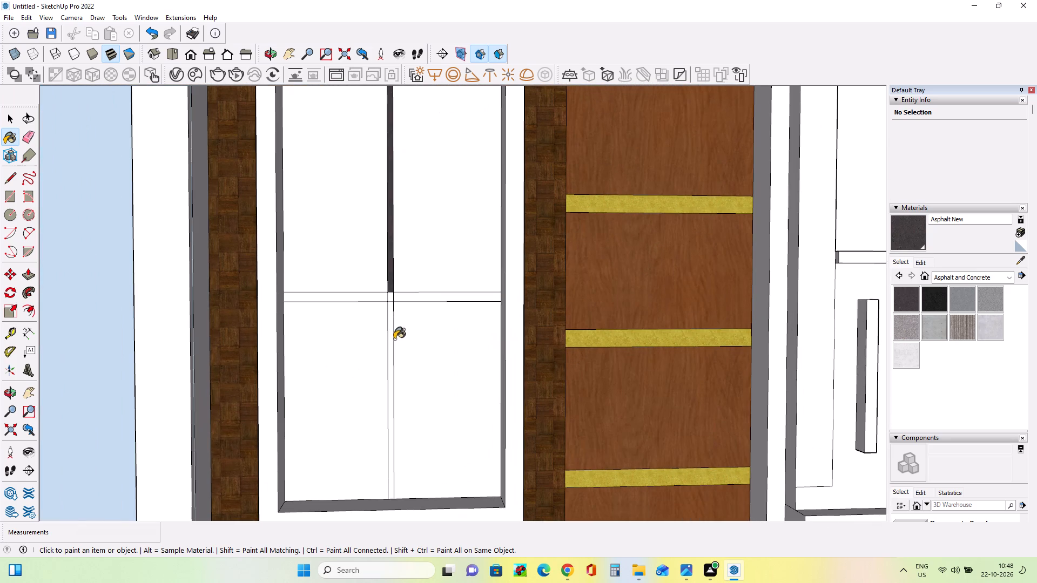
click(390, 315)
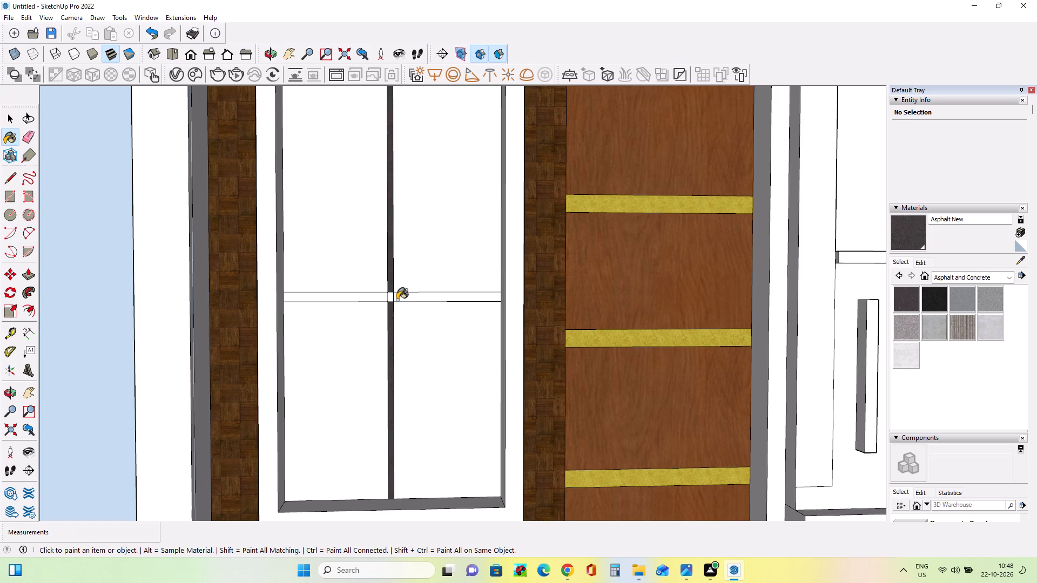
click(403, 299)
click(392, 296)
click(365, 295)
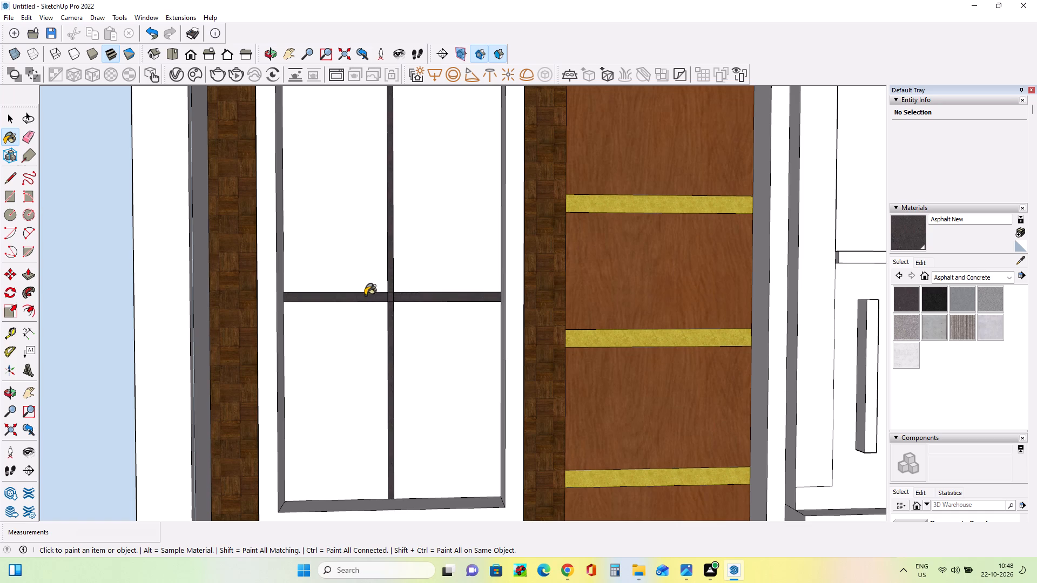
Paint the tall window's panes, all except the bottom row's right-hand one, with Translucent Glass Gray from the Glass and Mirrors collection.
scroll(352, 308, down, 20)
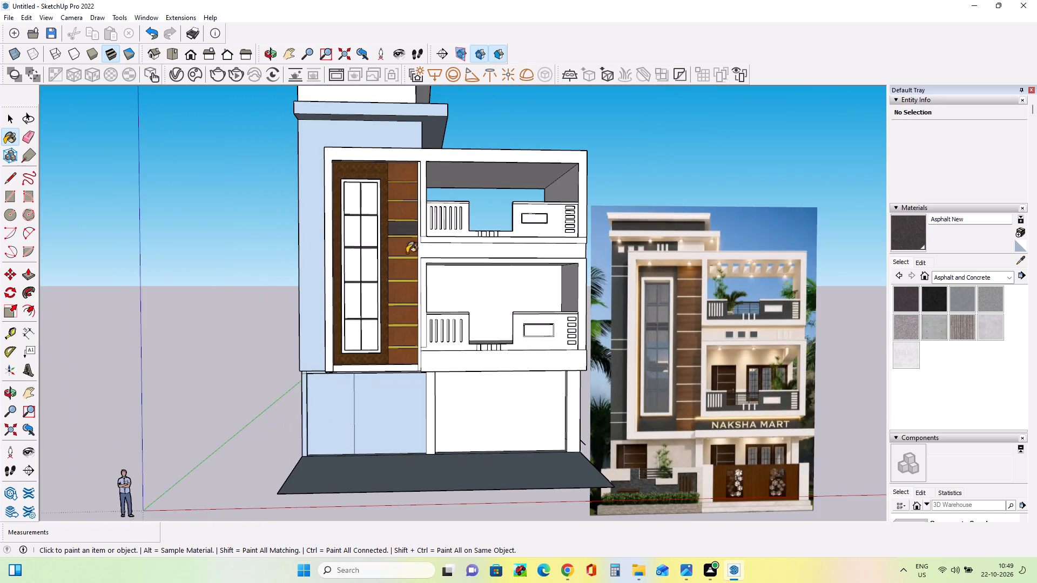
scroll(409, 239, up, 3)
scroll(409, 239, down, 7)
middle_drag(602, 306, 619, 341)
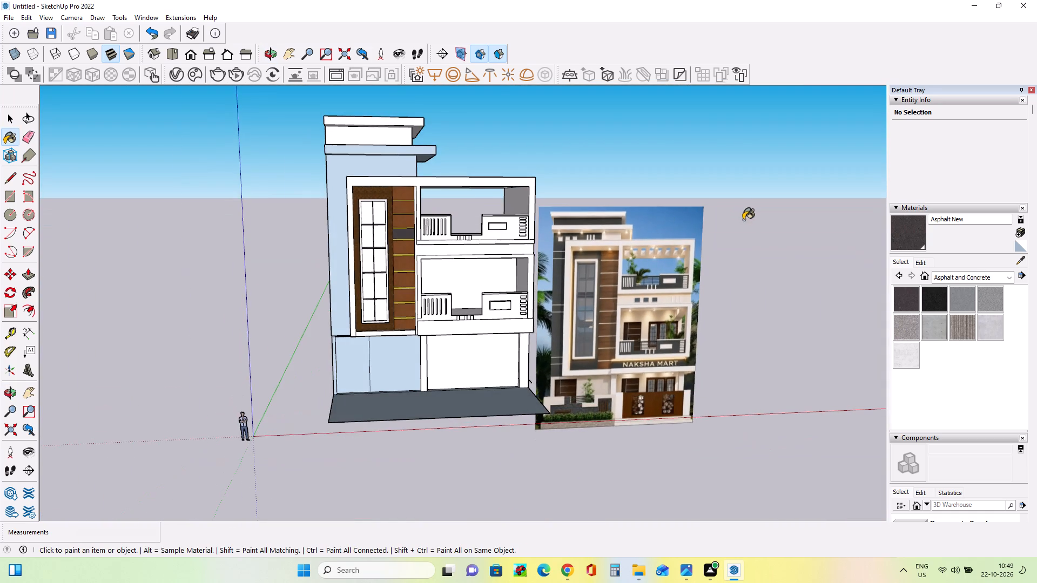
scroll(743, 220, up, 3)
click(982, 272)
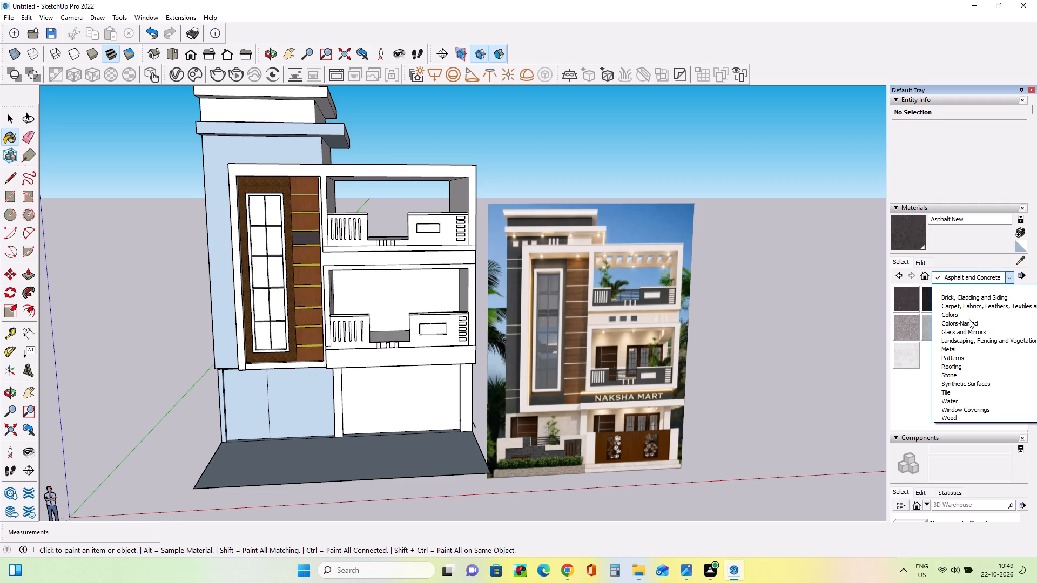
click(968, 333)
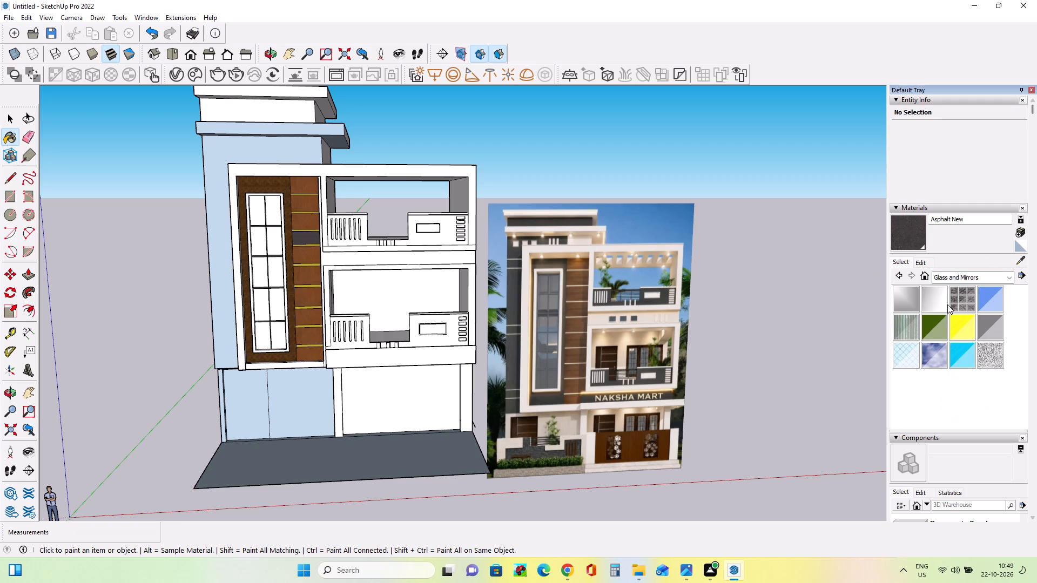
click(995, 326)
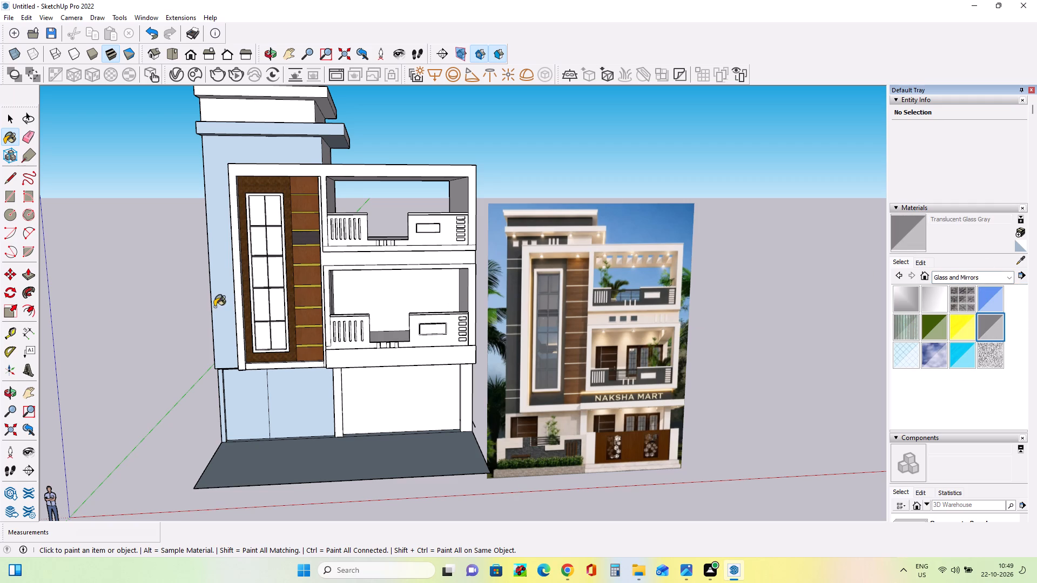
scroll(241, 300, up, 6)
click(261, 307)
click(276, 305)
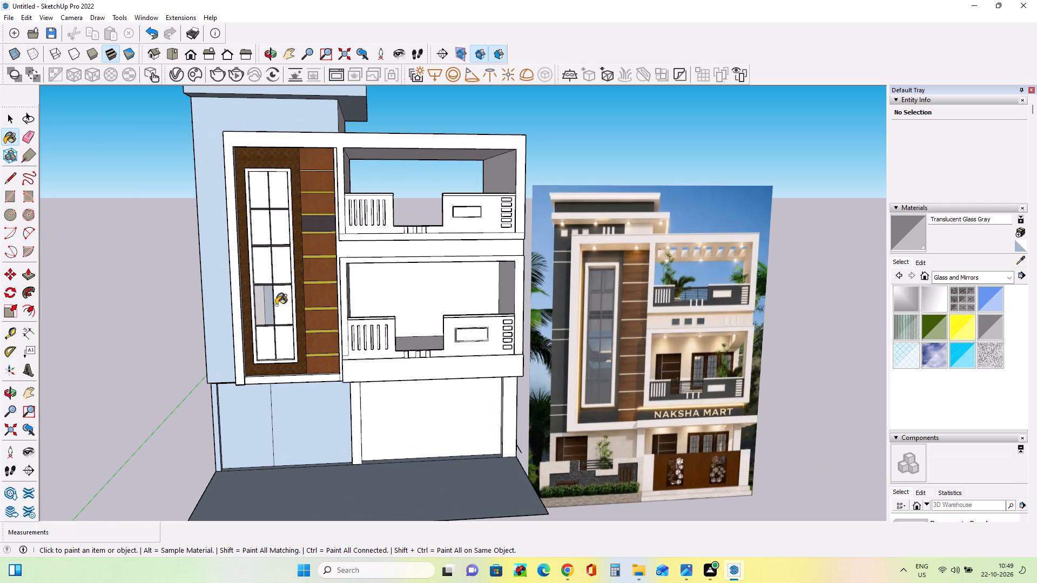
click(282, 274)
click(261, 268)
click(258, 236)
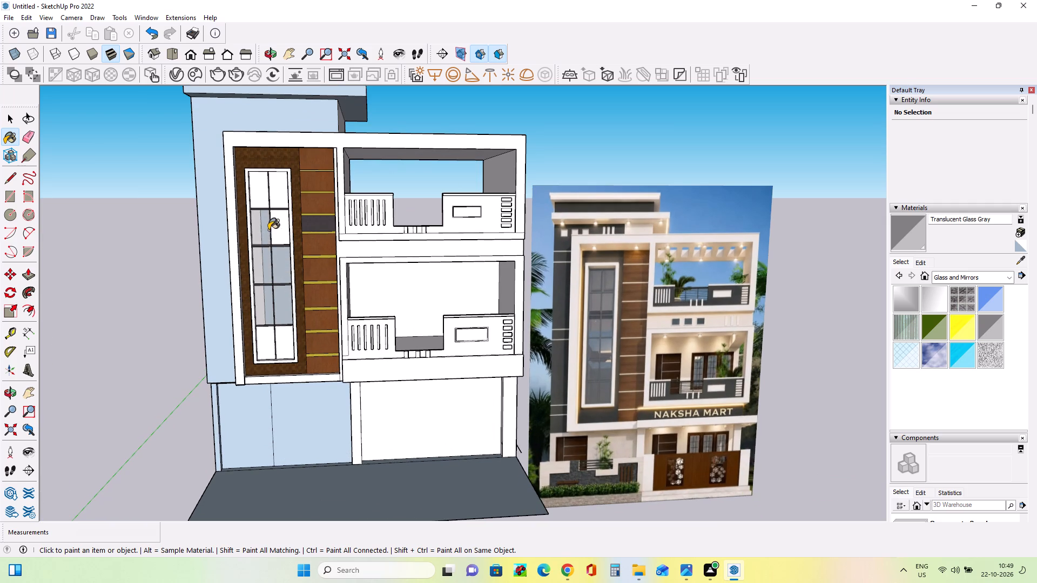
click(277, 230)
click(279, 195)
click(259, 193)
click(267, 344)
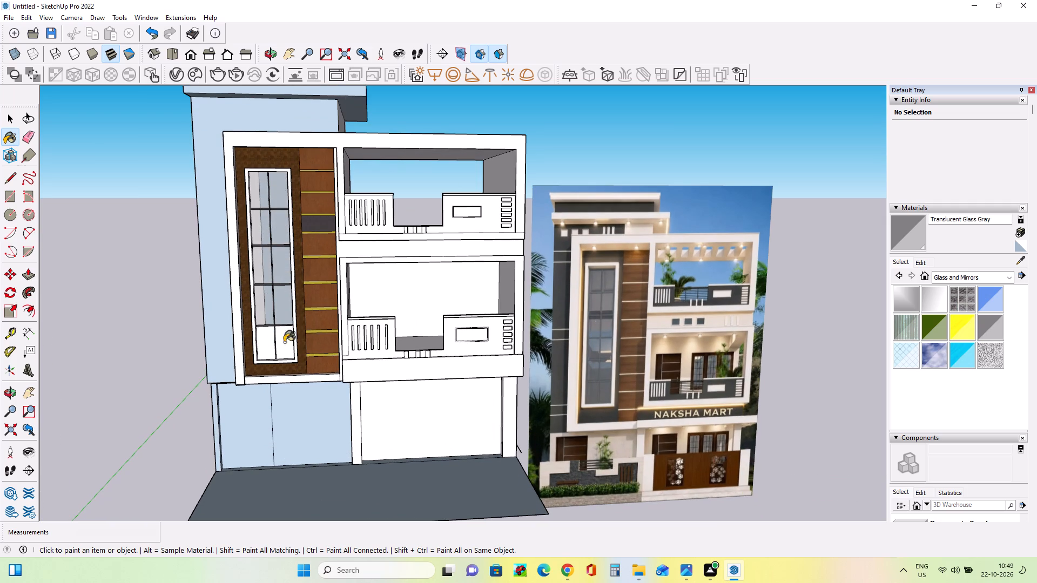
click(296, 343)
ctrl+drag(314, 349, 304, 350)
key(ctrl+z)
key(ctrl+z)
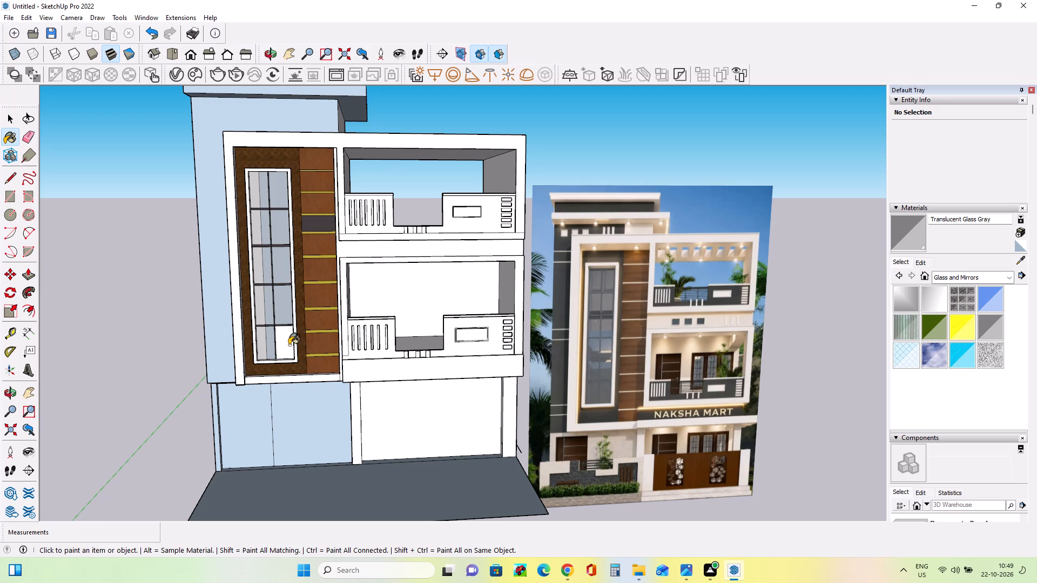
Paint the remaining right-hand pane in the tall window's bottom row with Translucent Glass Gray.
click(289, 345)
Examine the glazed window and the balconies from several angles against the reference image.
middle_drag(274, 358, 198, 355)
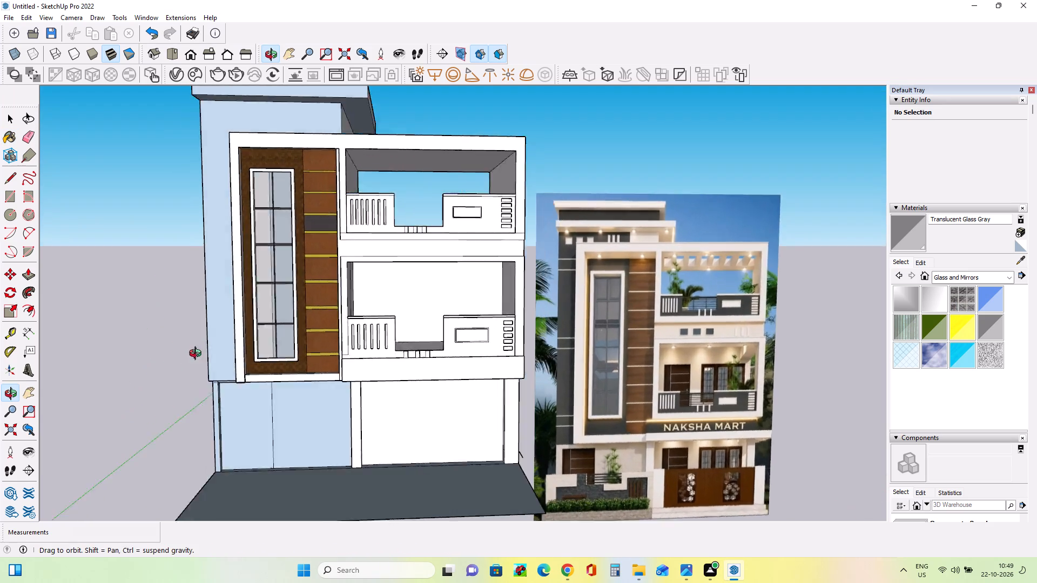
middle_drag(198, 355, 301, 374)
scroll(411, 384, down, 2)
middle_drag(410, 431, 395, 381)
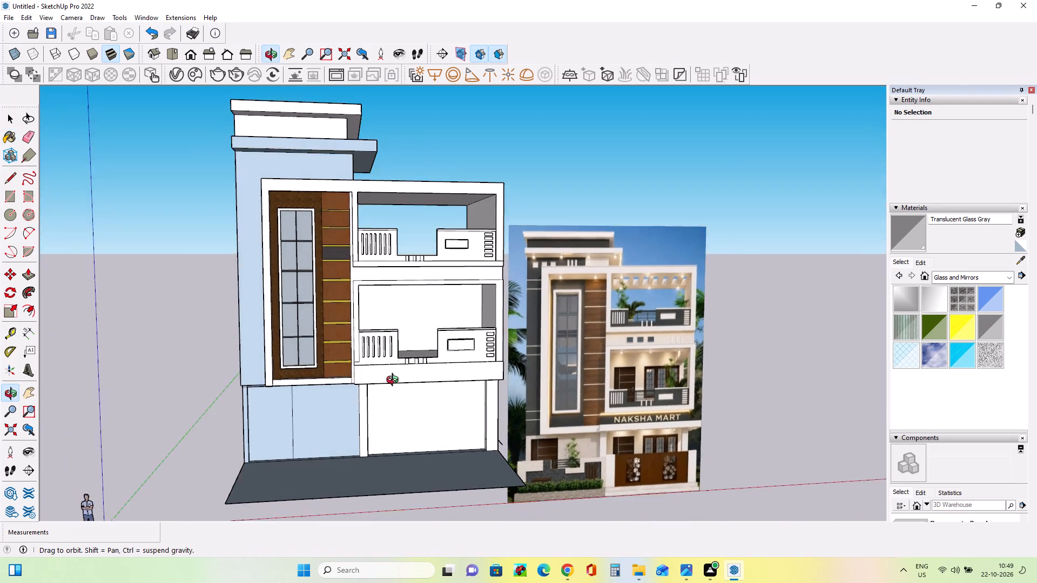
middle_drag(395, 381, 397, 371)
middle_drag(440, 430, 392, 439)
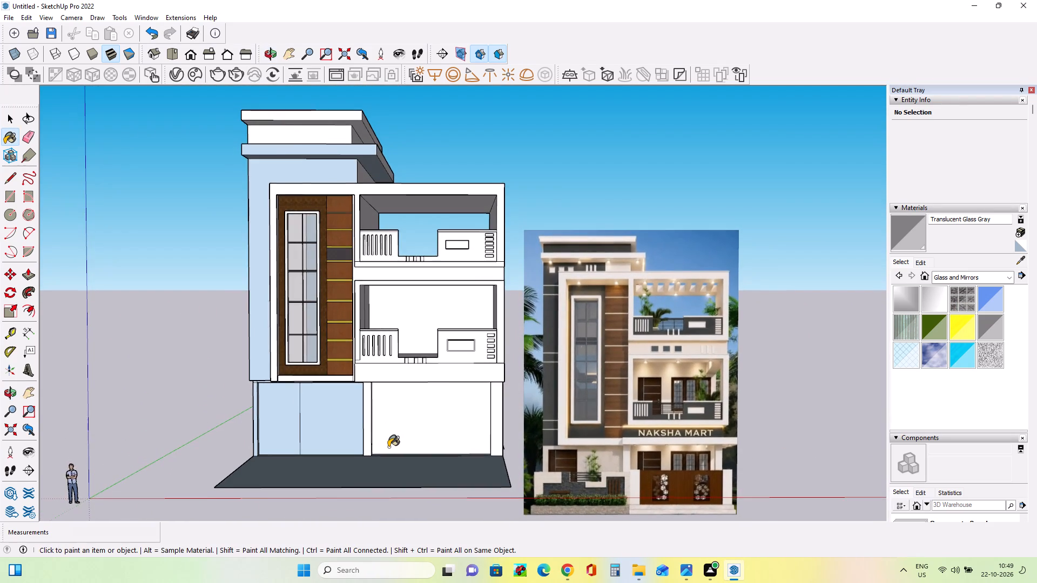
scroll(388, 447, up, 3)
middle_drag(393, 449, 401, 463)
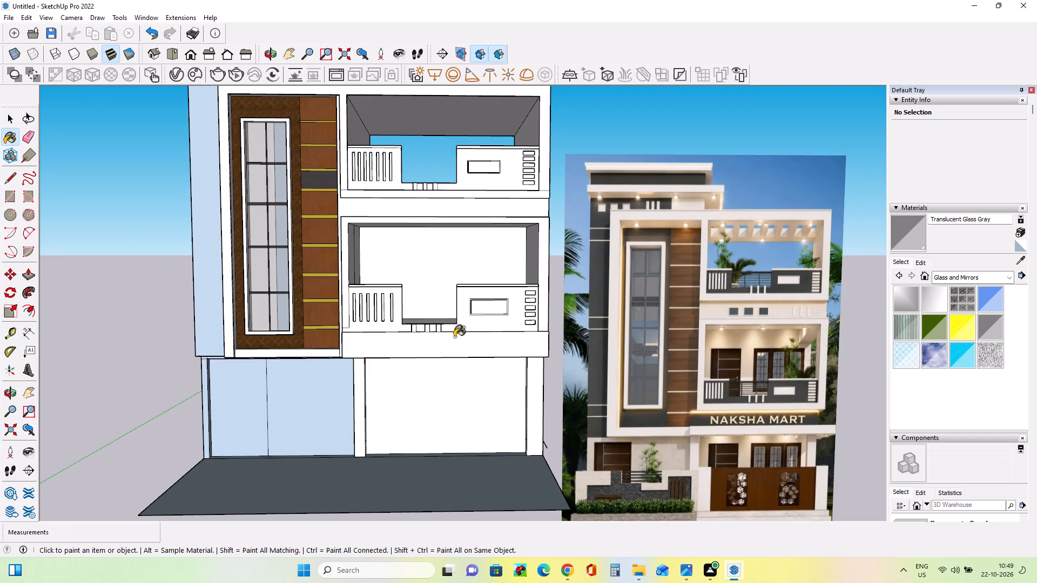
middle_drag(505, 358, 497, 397)
middle_drag(418, 349, 435, 370)
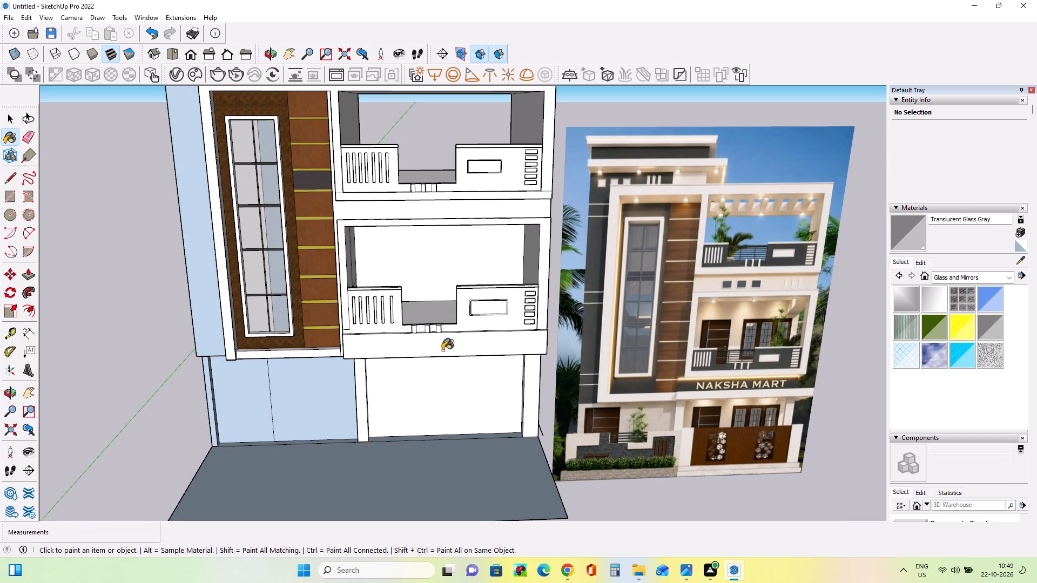
Examine the beam below the lower balcony and compare it with the NAKSHA MART sign band in the reference image.
middle_drag(465, 364, 470, 372)
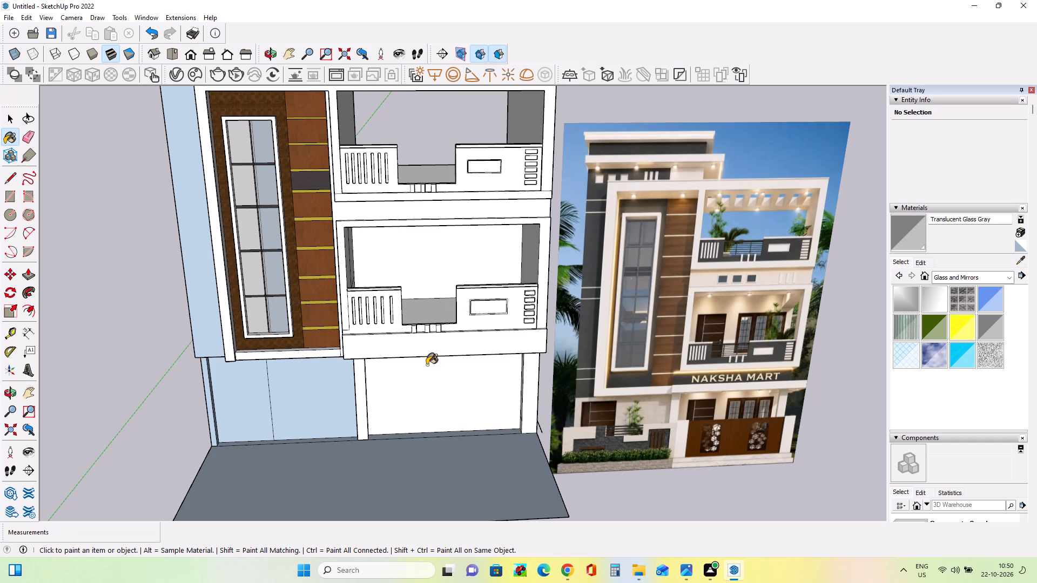
middle_drag(546, 357, 568, 277)
middle_drag(519, 403, 520, 362)
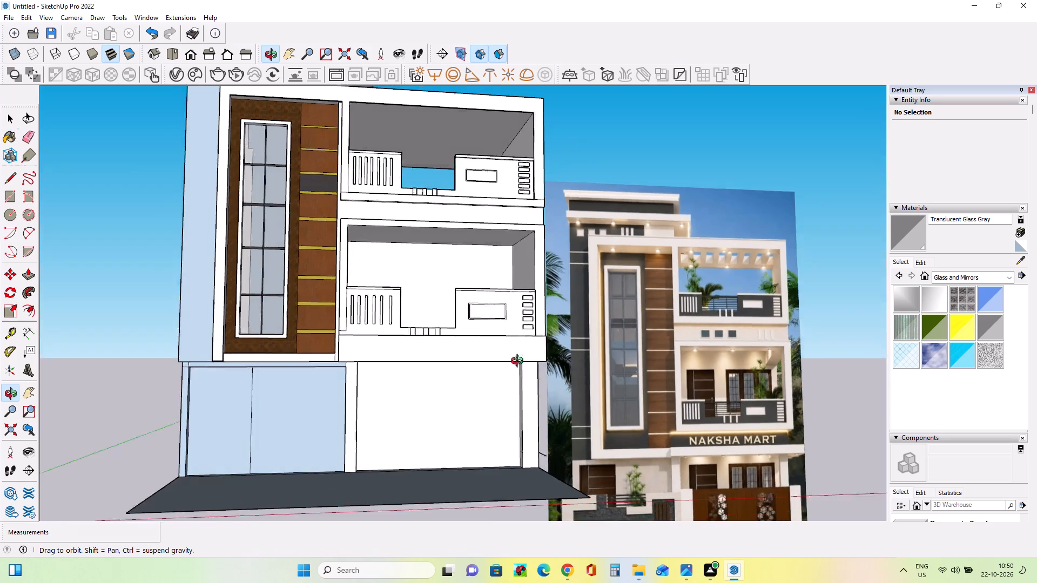
middle_drag(520, 362, 492, 399)
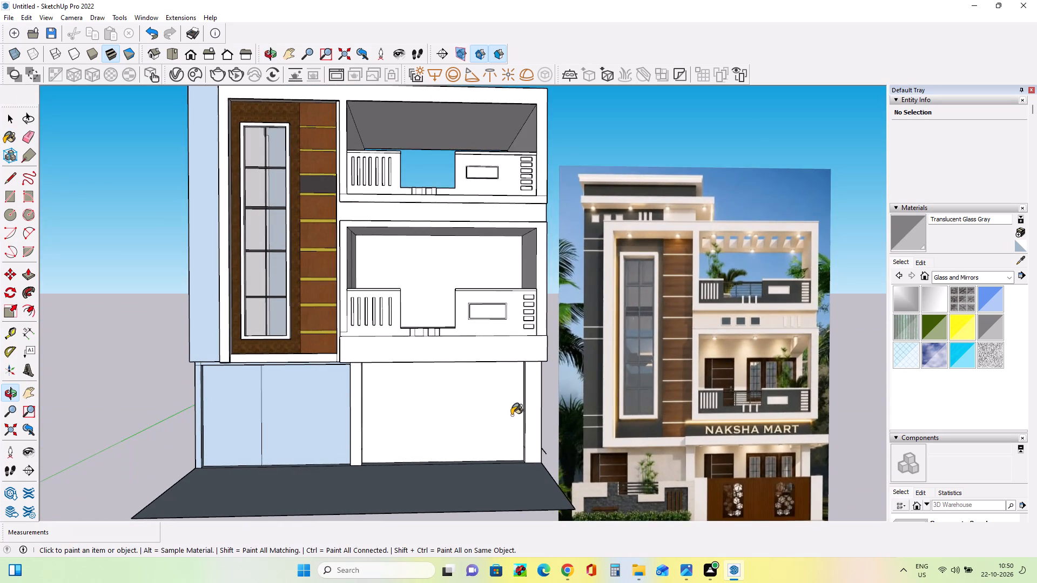
middle_drag(516, 423, 528, 432)
scroll(511, 414, down, 1)
scroll(422, 362, up, 2)
middle_drag(423, 365, 439, 386)
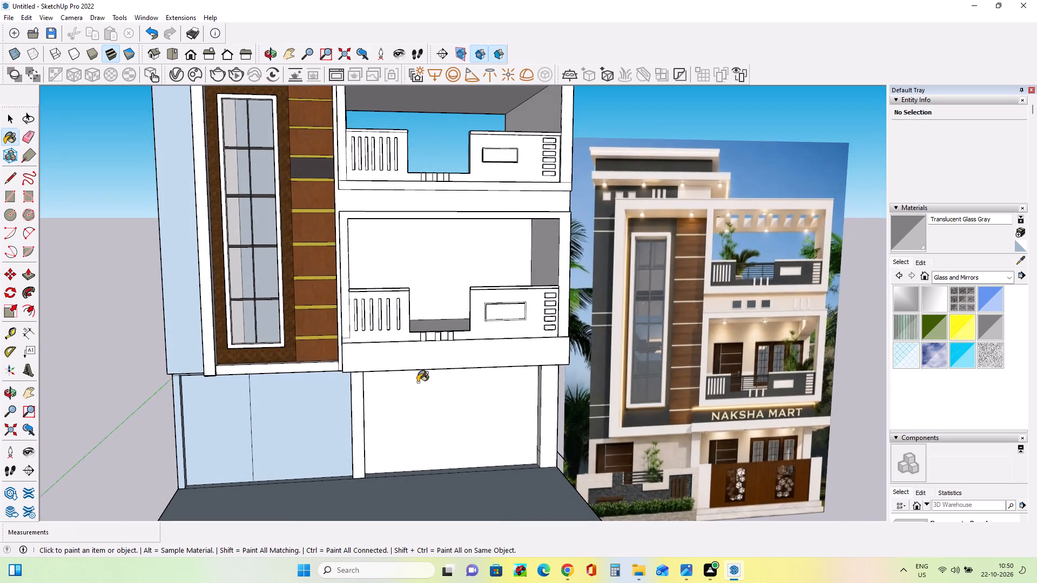
scroll(349, 354, up, 3)
middle_drag(355, 390, 421, 389)
scroll(344, 381, down, 2)
middle_click(415, 417)
scroll(817, 435, up, 4)
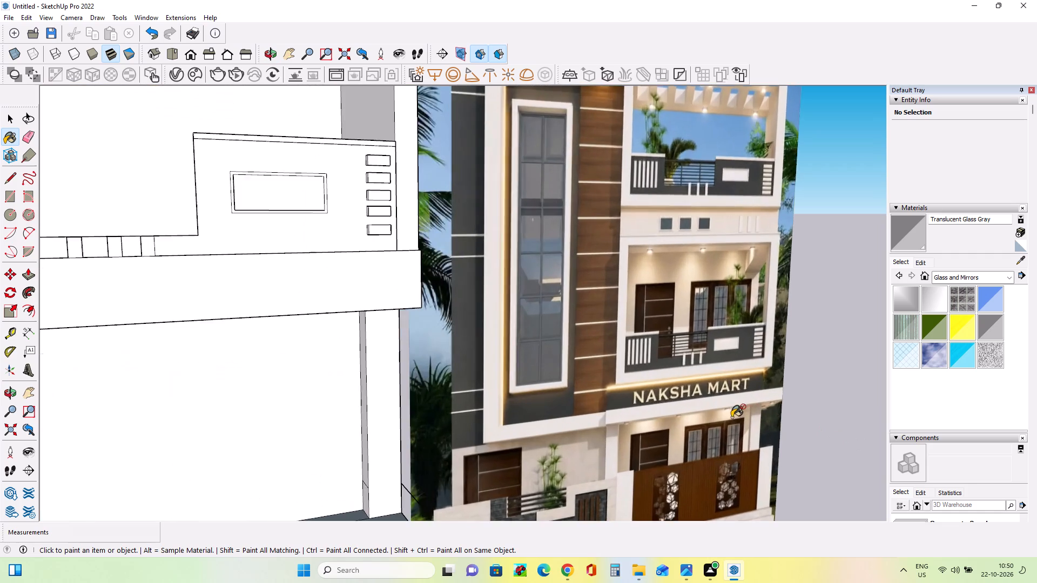
scroll(733, 417, up, 3)
middle_drag(738, 419, 704, 427)
middle_click(693, 427)
scroll(629, 419, down, 3)
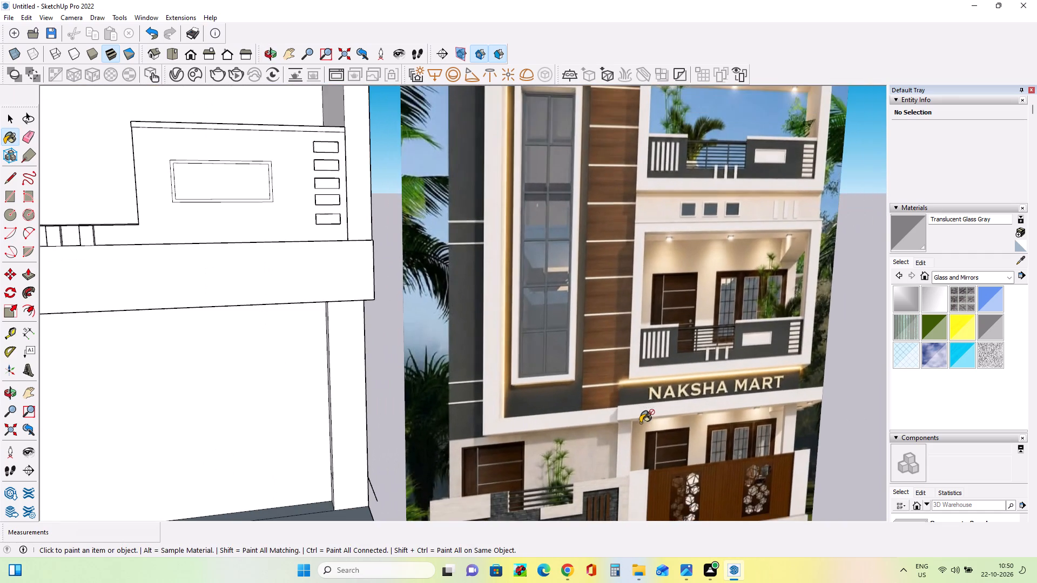
middle_drag(662, 441, 668, 453)
scroll(520, 412, down, 3)
middle_drag(603, 435, 608, 446)
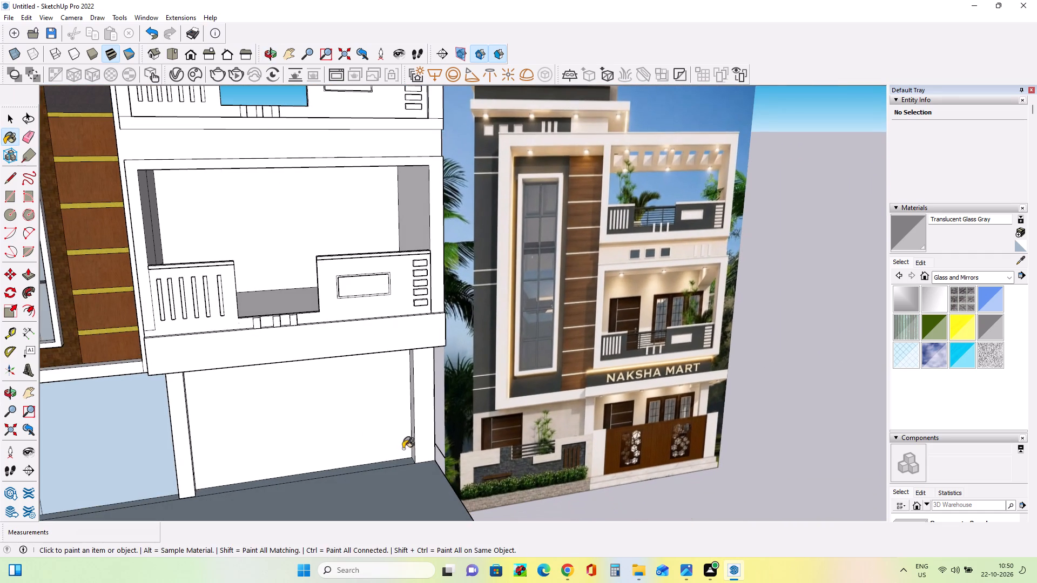
Draw a long rectangle about 1' 4" by 27' 10" on the front face of the beam below the lower balcony.
click(5, 193)
middle_drag(426, 374, 440, 398)
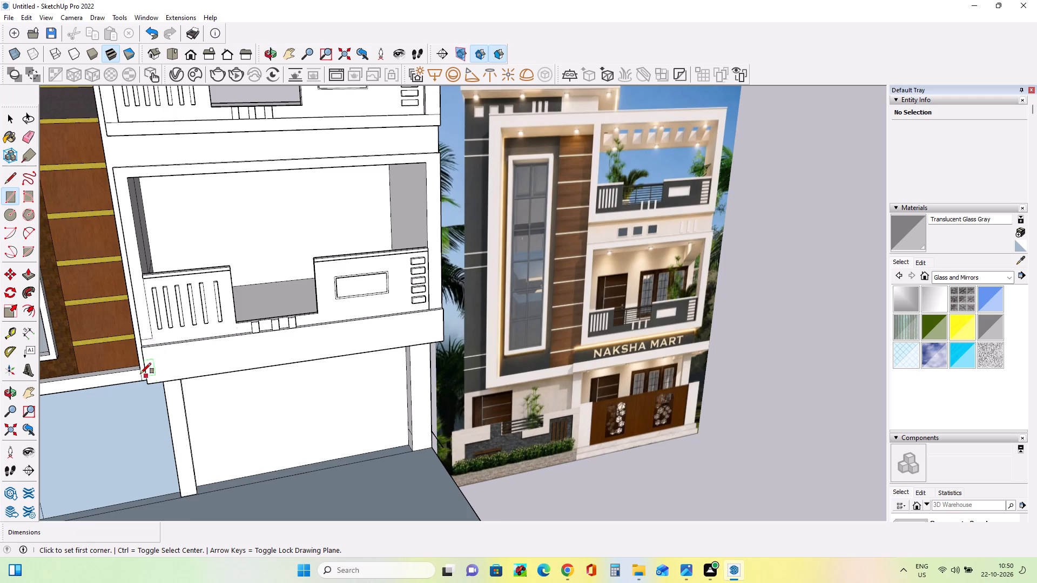
scroll(145, 374, up, 2)
click(145, 356)
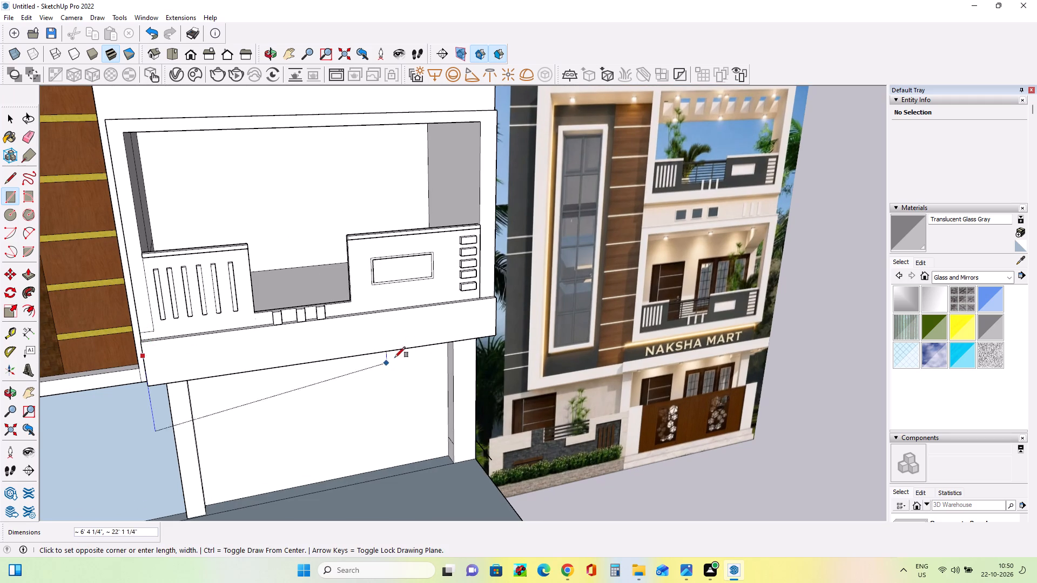
click(478, 326)
Draw a line about 1' 9" long from the rectangle's upper right corner to the beam's right end.
middle_drag(531, 344, 351, 329)
middle_drag(421, 351, 427, 377)
middle_drag(507, 368, 461, 351)
middle_drag(415, 357, 455, 373)
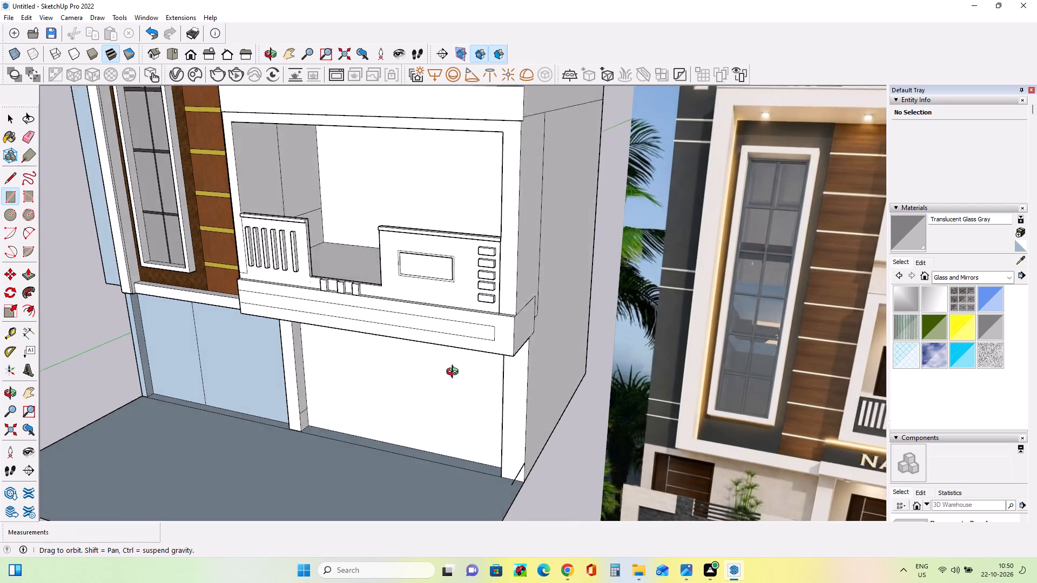
middle_drag(455, 373, 463, 373)
scroll(447, 365, down, 6)
scroll(523, 370, up, 3)
middle_drag(507, 377, 536, 383)
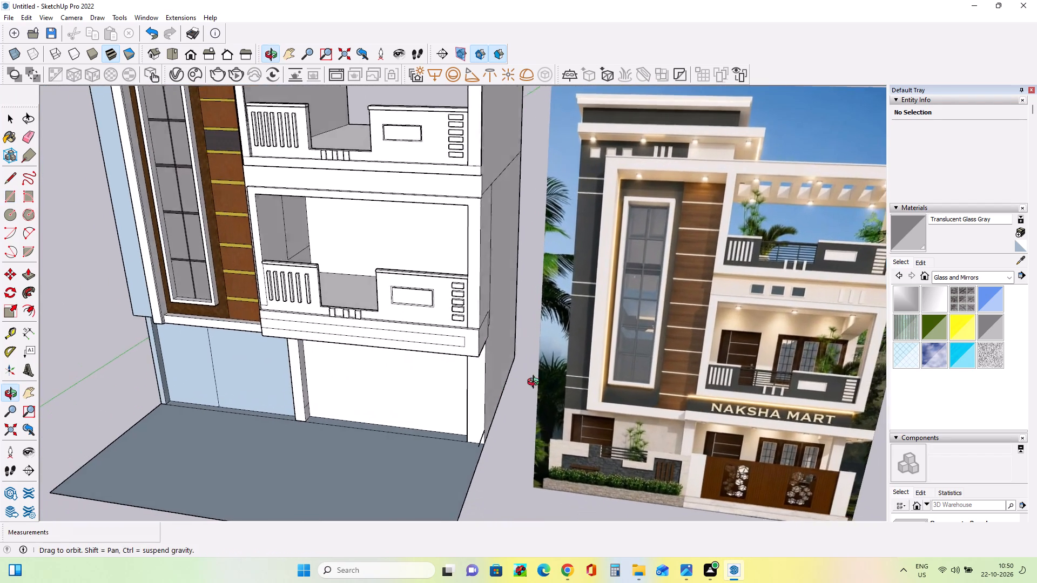
middle_drag(536, 383, 564, 384)
scroll(502, 347, up, 1)
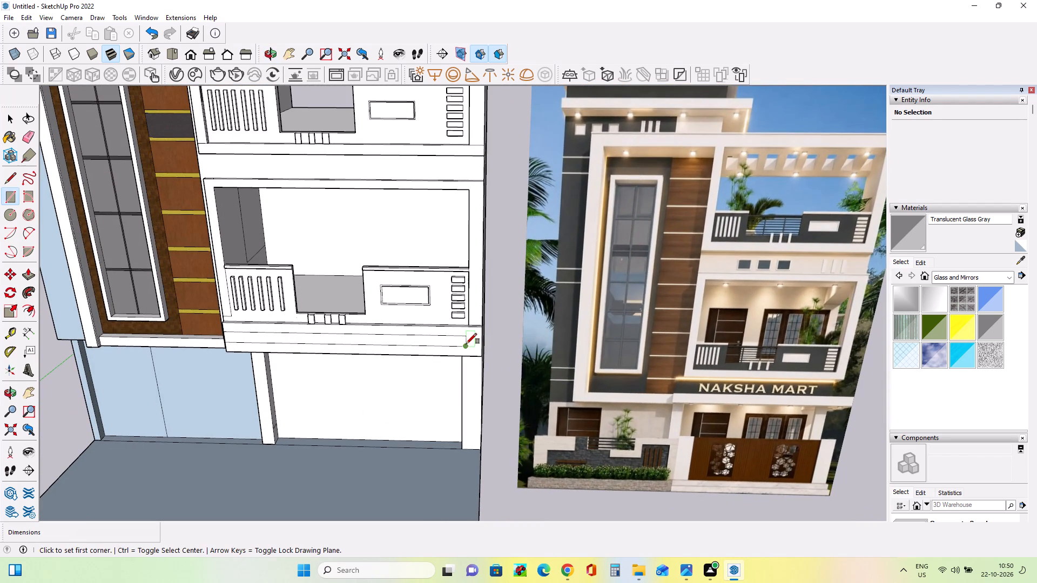
click(5, 178)
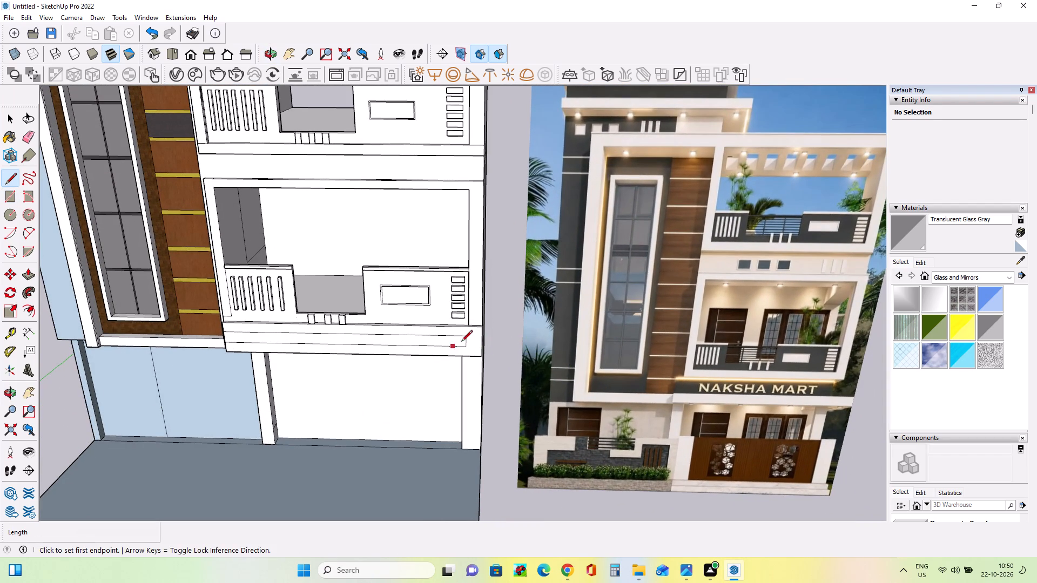
click(467, 338)
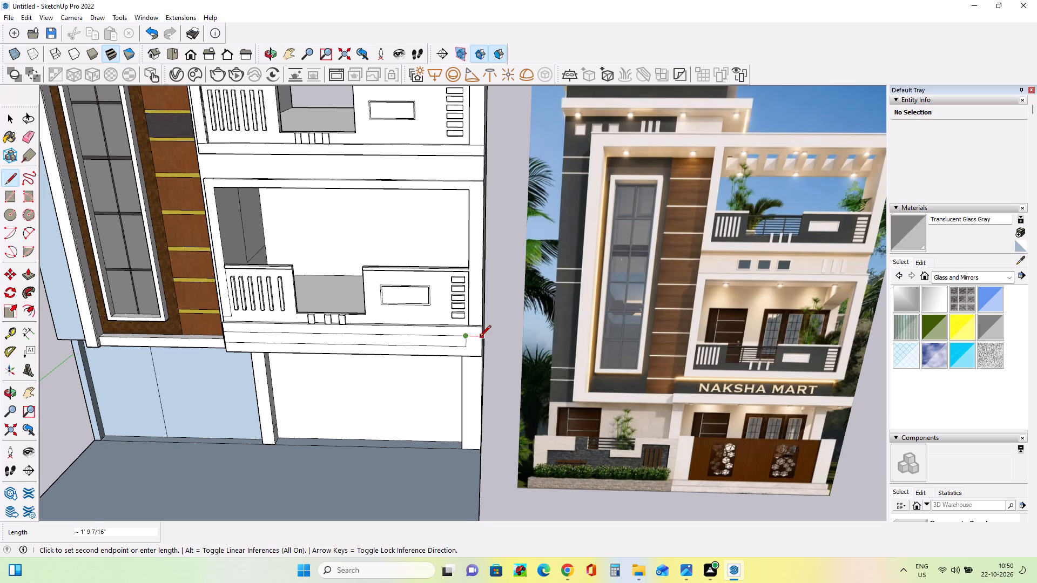
scroll(480, 337, up, 2)
click(480, 338)
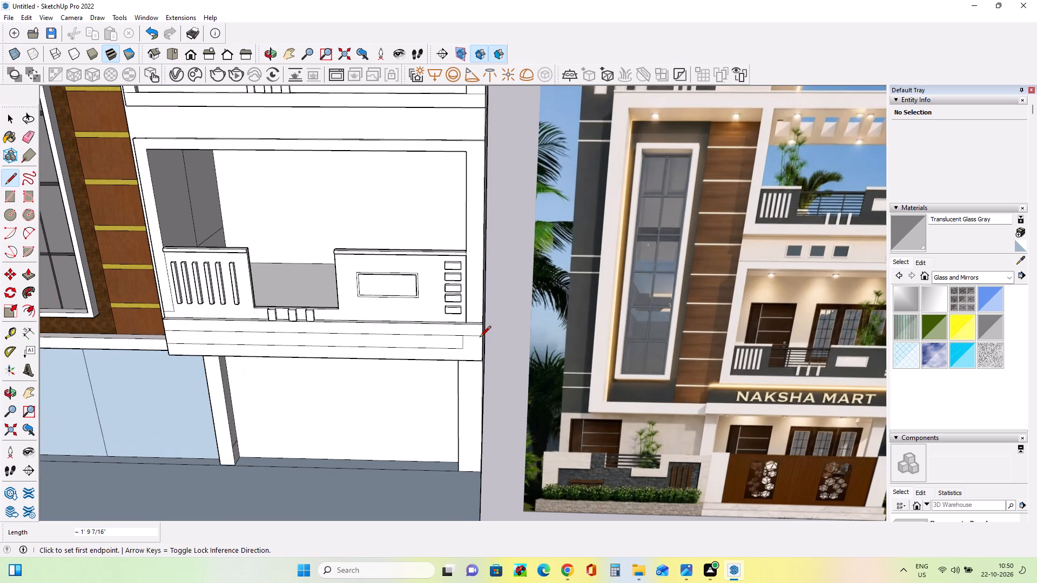
Draw a line from the rectangle's lower right corner to the beam's right end, closing the small end face.
middle_drag(454, 388, 438, 390)
middle_drag(455, 404, 458, 409)
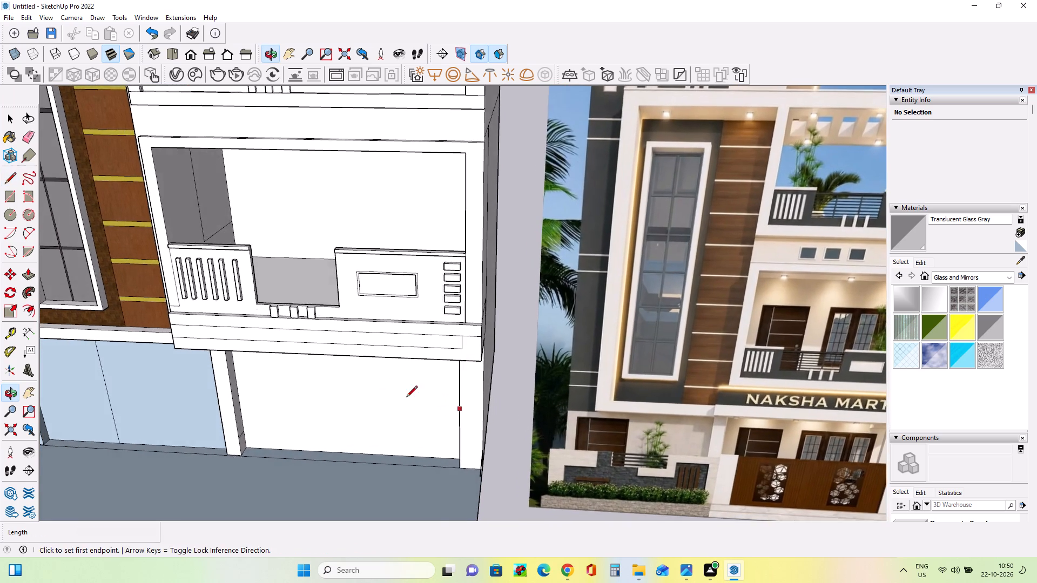
scroll(367, 383, down, 4)
middle_drag(367, 383, 373, 390)
scroll(428, 393, up, 2)
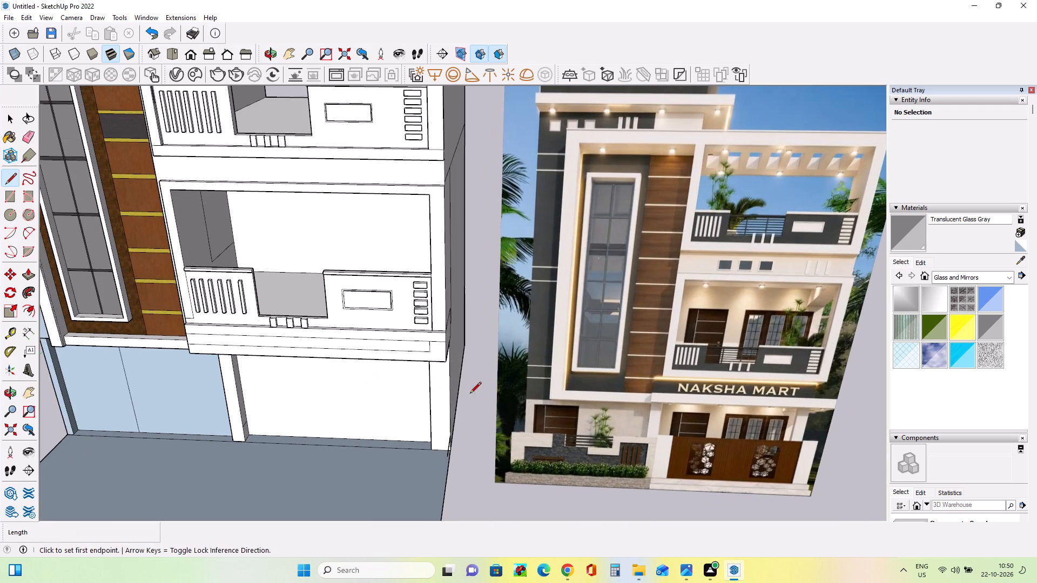
middle_drag(474, 394, 521, 340)
scroll(423, 357, up, 6)
click(433, 358)
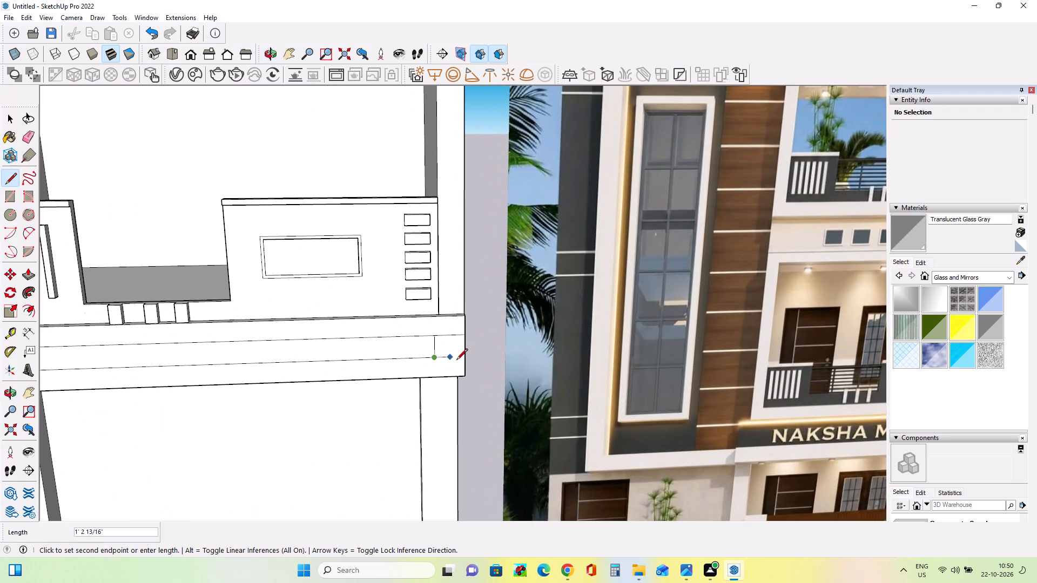
click(468, 362)
middle_drag(487, 403, 468, 413)
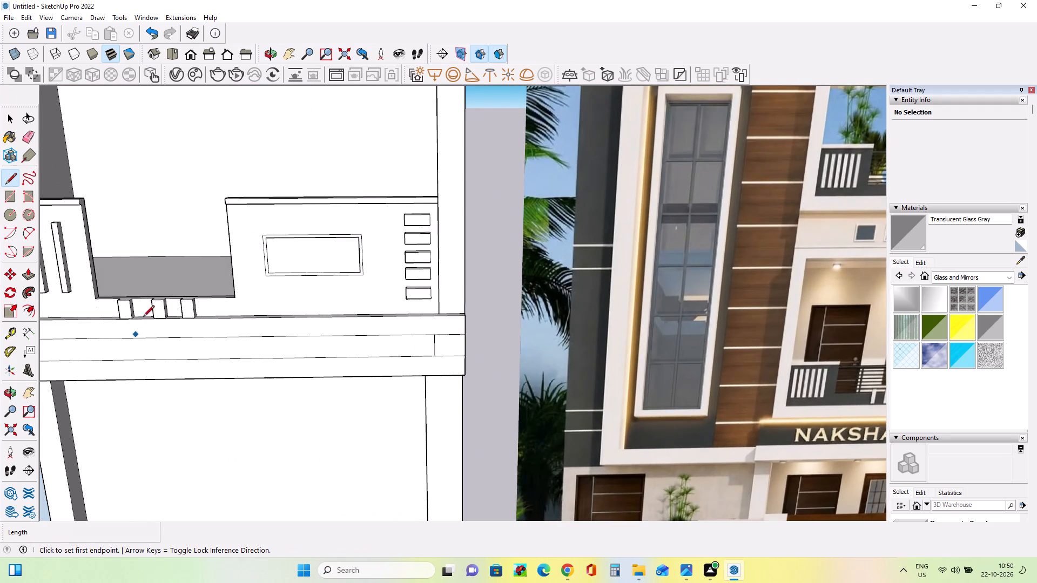
Push the small end face of the band back about 1' 10" and deepen the resulting notch by about 3' 8".
click(27, 278)
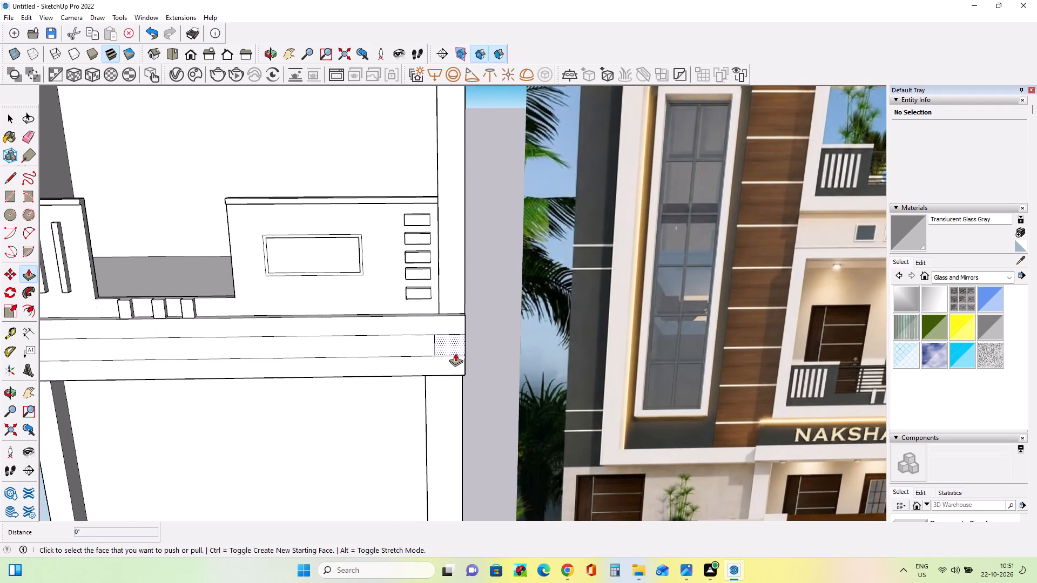
click(456, 352)
click(465, 341)
scroll(534, 370, down, 2)
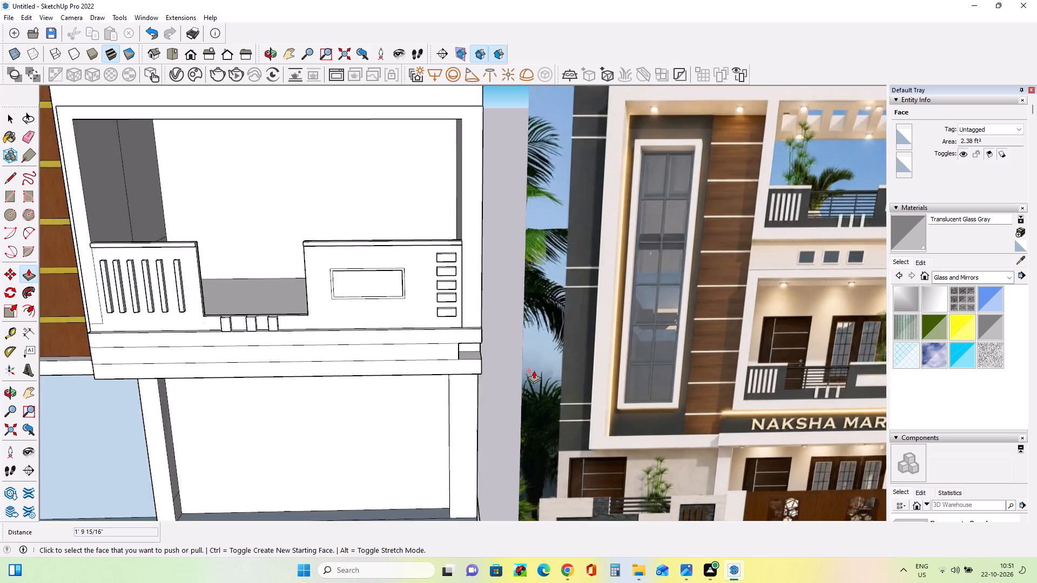
scroll(534, 370, down, 4)
middle_drag(459, 379, 546, 299)
scroll(481, 375, up, 3)
middle_drag(513, 387, 236, 397)
scroll(536, 363, up, 3)
click(527, 357)
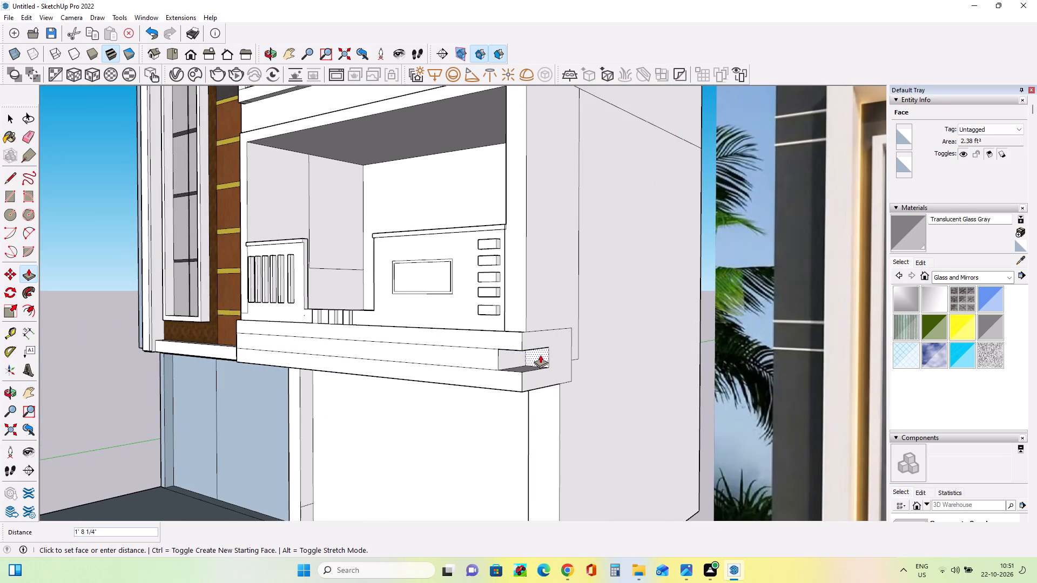
click(555, 351)
Push the back face of the notch at the beam's right end a further 10 3/16".
middle_drag(536, 415, 678, 402)
scroll(678, 402, down, 3)
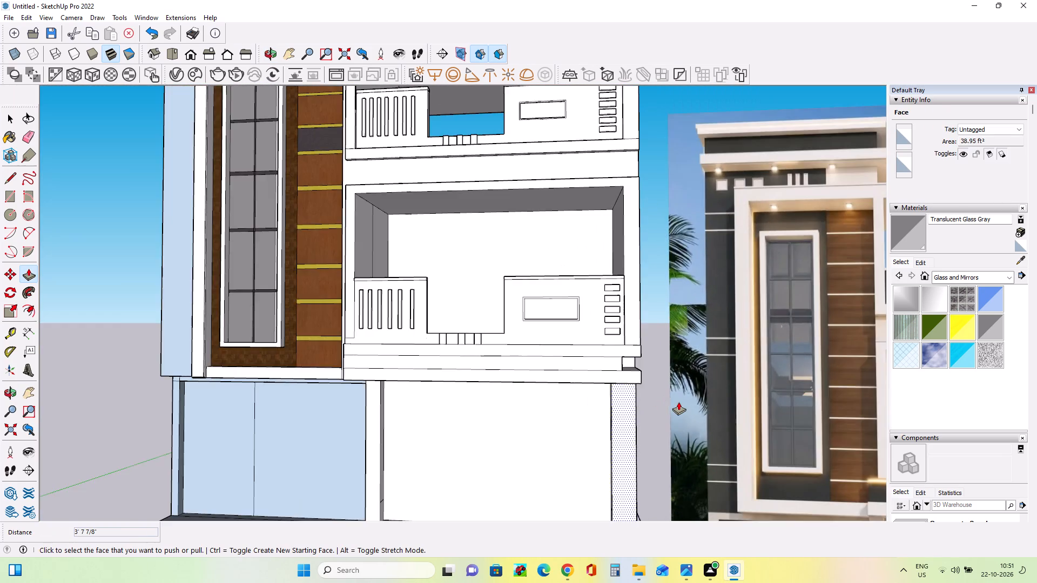
scroll(678, 402, down, 4)
middle_drag(595, 412, 605, 429)
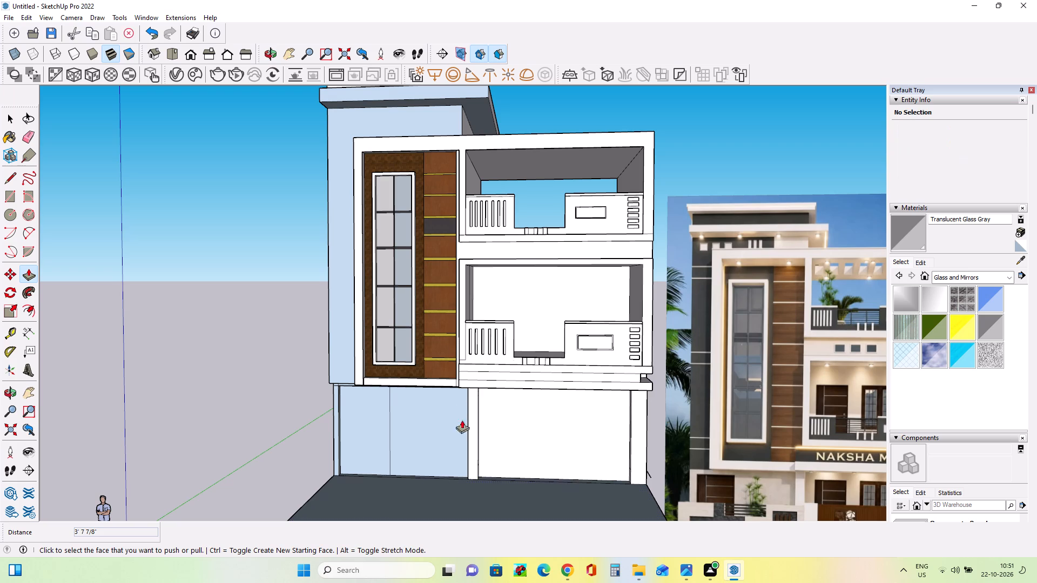
middle_drag(601, 392, 441, 377)
scroll(722, 394, up, 10)
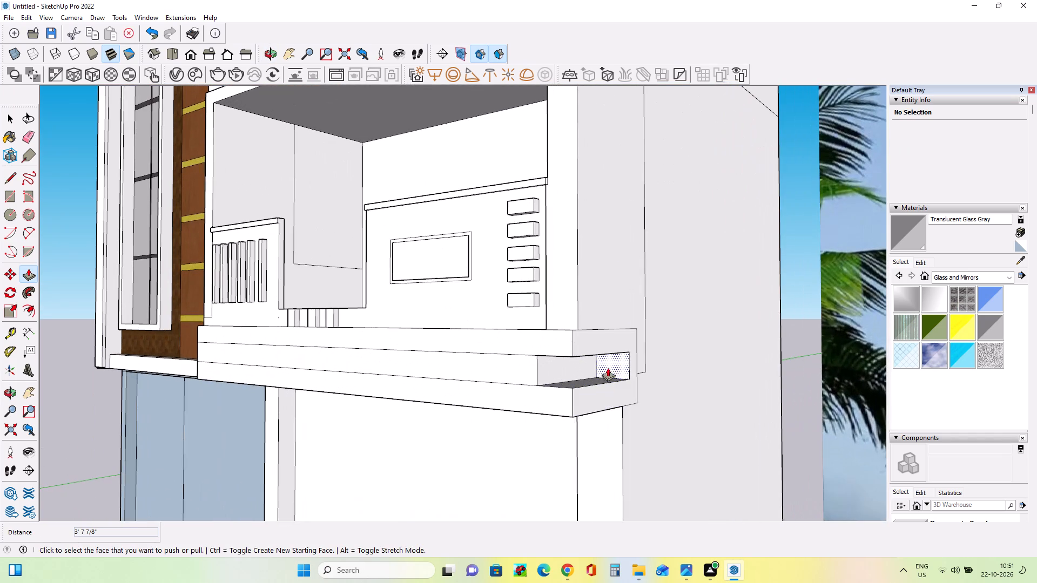
click(616, 367)
click(628, 363)
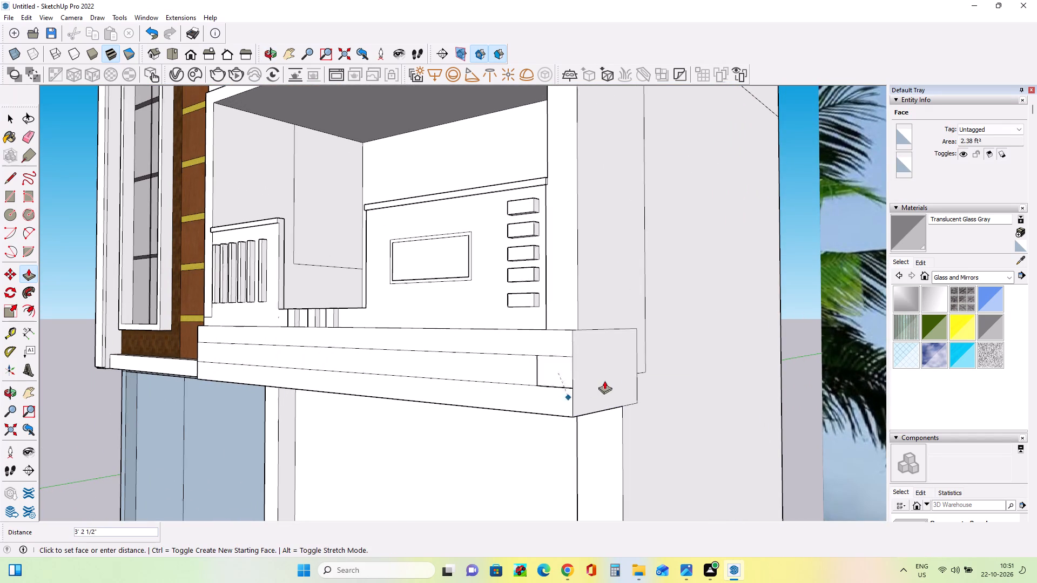
click(630, 364)
Recess the long band face along the front of the beam by about 2 13/16".
middle_drag(570, 415, 810, 438)
scroll(499, 366, down, 7)
scroll(409, 368, up, 3)
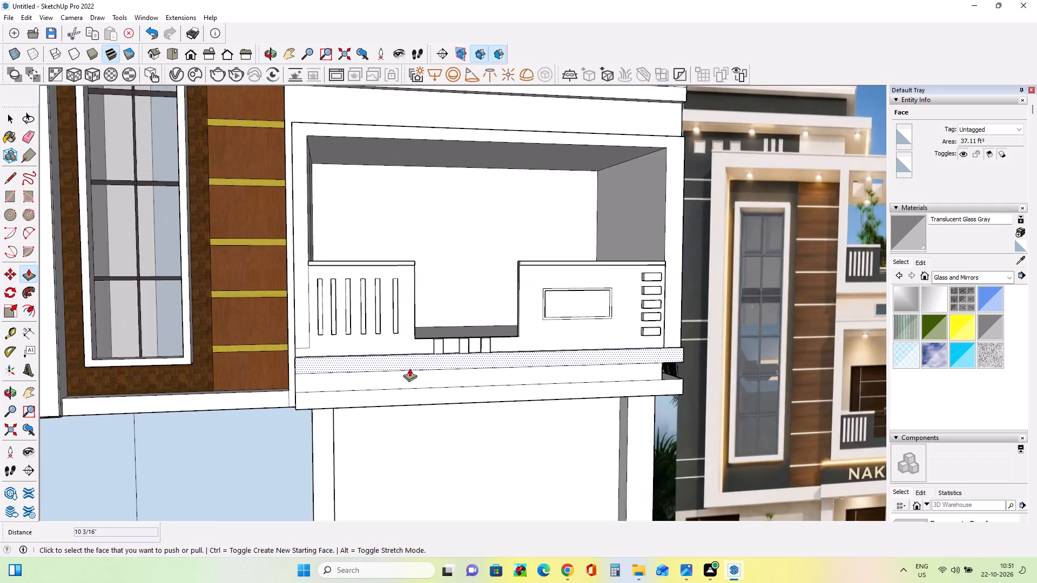
middle_drag(418, 371, 441, 402)
scroll(413, 356, up, 6)
click(419, 395)
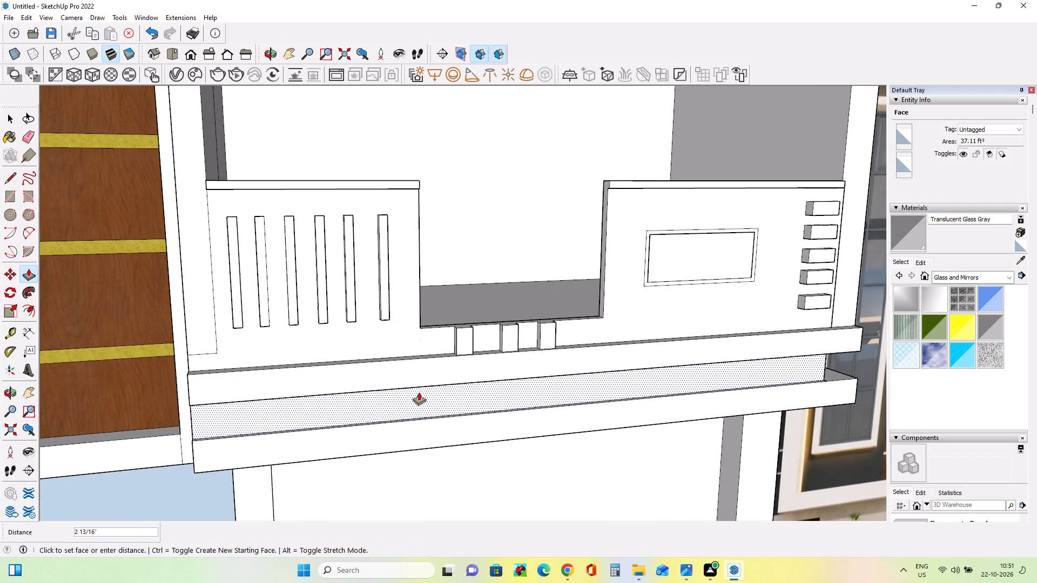
click(419, 392)
Paint the recessed band below the lower balcony with the brown Material1 from the in-model materials.
scroll(377, 394, down, 6)
middle_drag(630, 427, 596, 389)
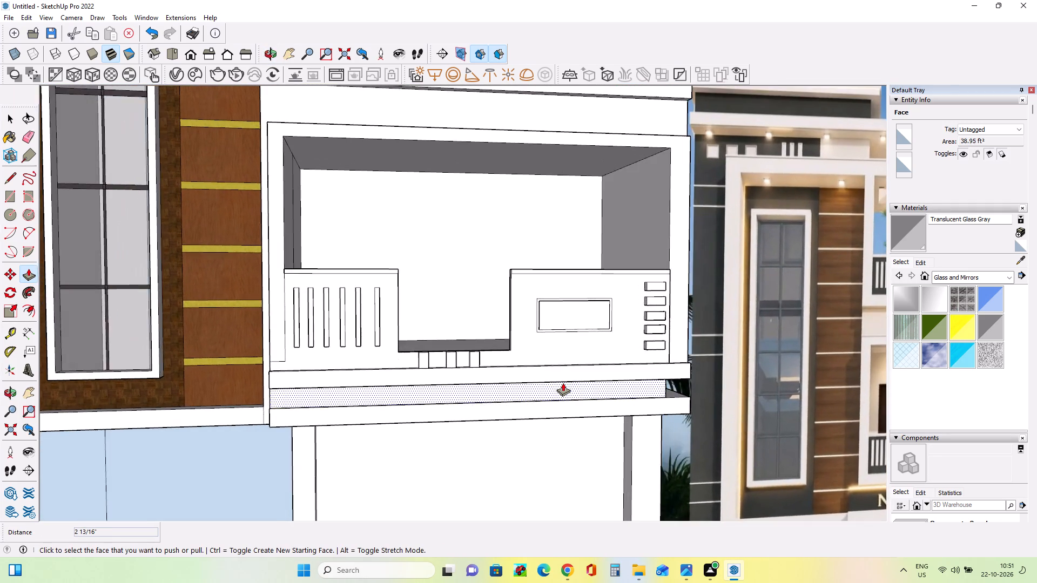
scroll(562, 383, down, 6)
middle_drag(589, 444, 594, 458)
scroll(517, 432, up, 3)
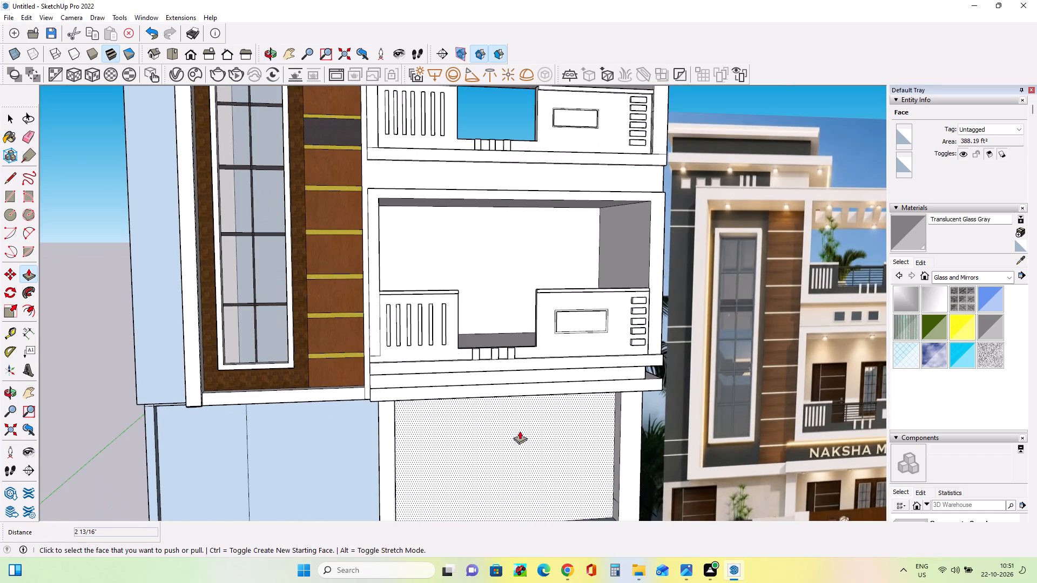
middle_drag(526, 432, 551, 450)
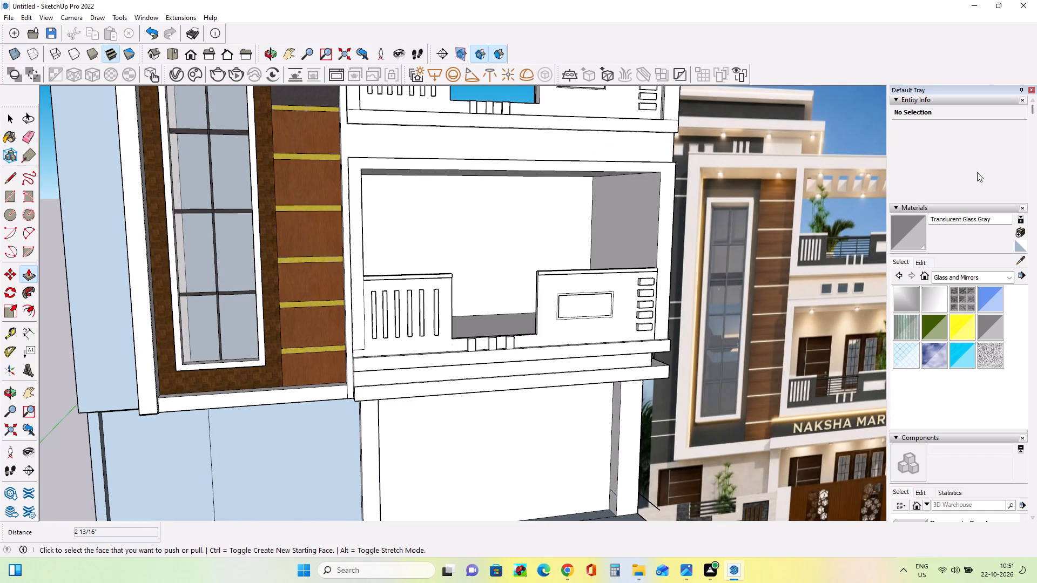
click(967, 276)
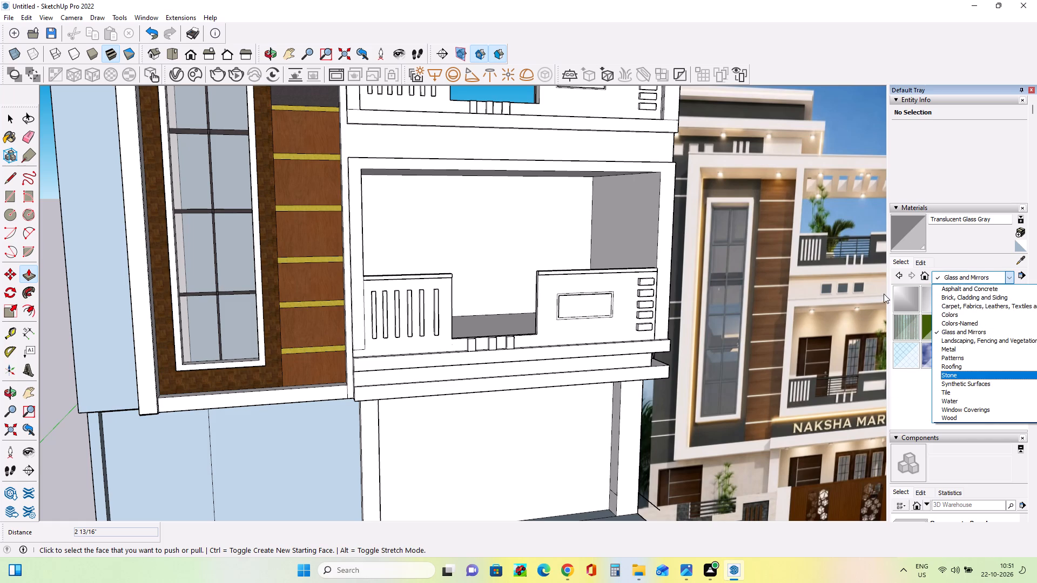
scroll(974, 297, up, 8)
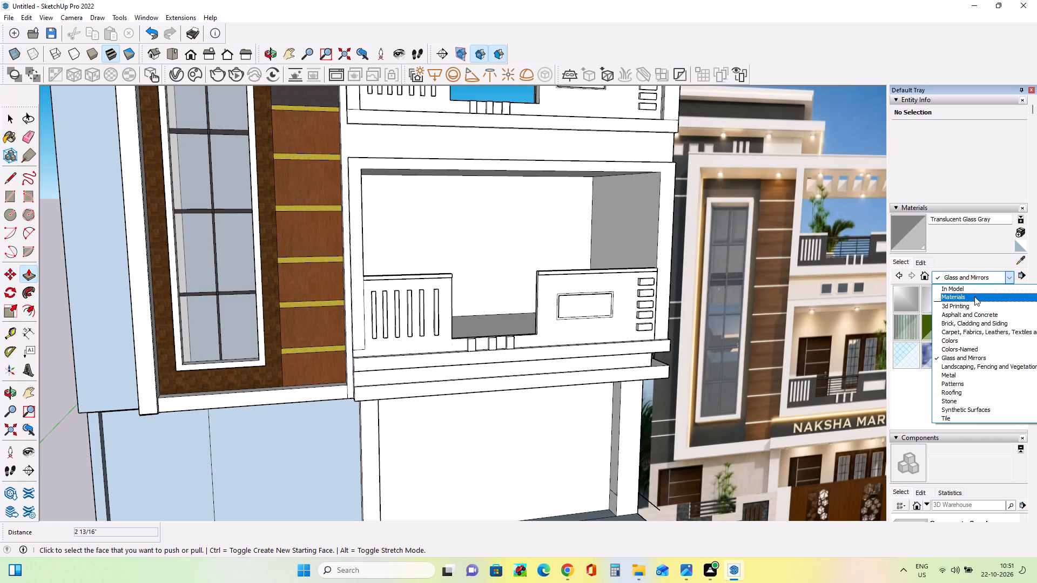
scroll(974, 296, up, 3)
click(974, 292)
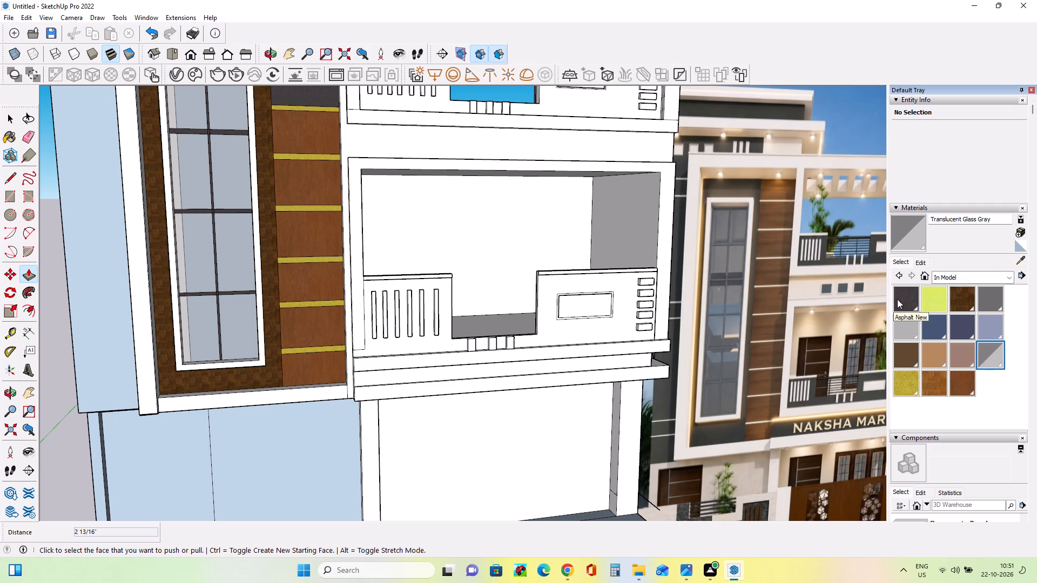
click(959, 302)
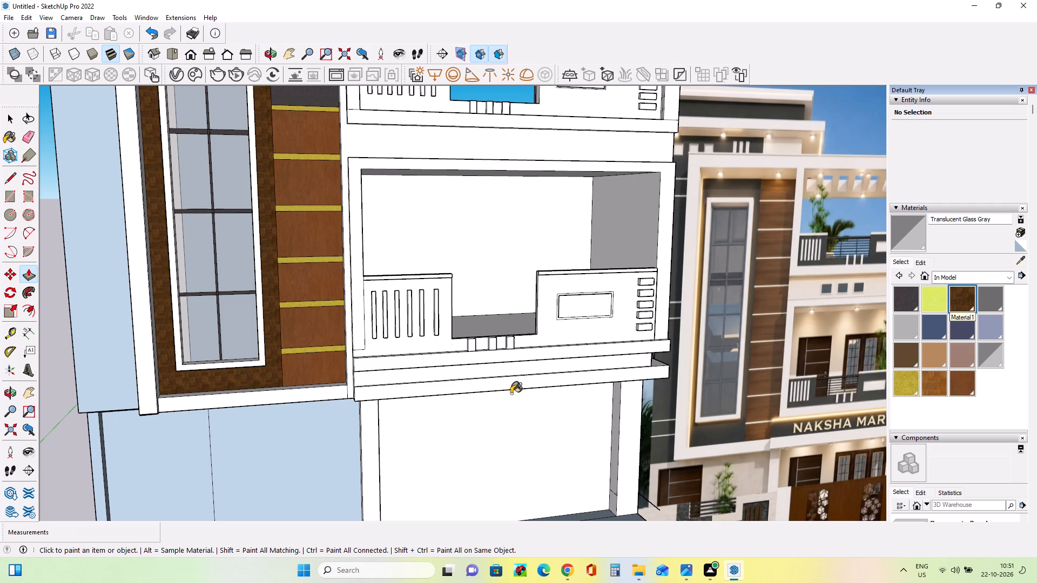
scroll(510, 388, up, 3)
click(511, 367)
scroll(448, 396, down, 3)
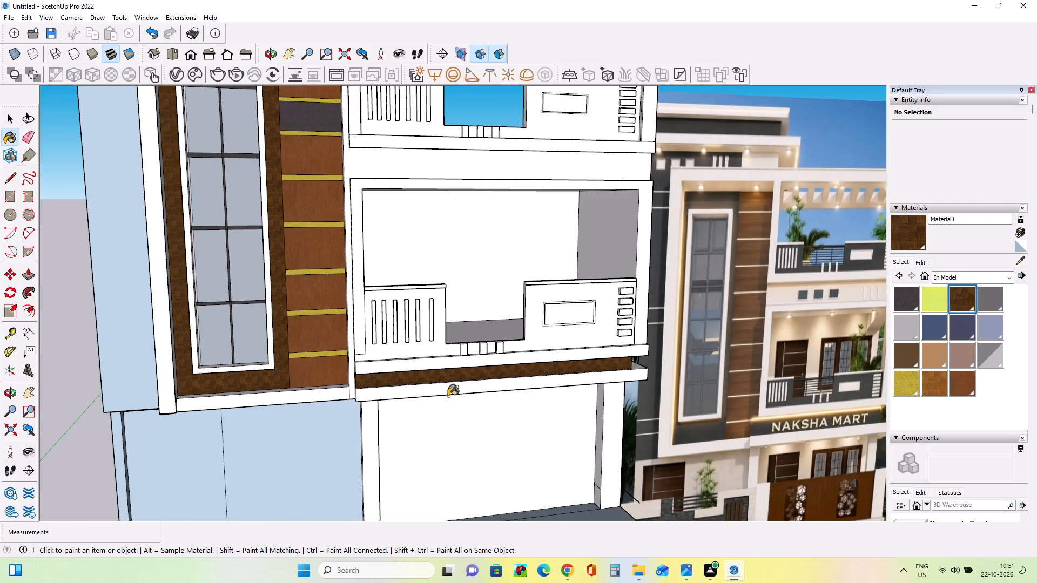
Paint the front faces of the upper balcony's parapet, on both sides of the opening, with Asphalt New to match the reference image.
scroll(448, 396, down, 3)
middle_drag(528, 408, 469, 402)
scroll(469, 401, down, 6)
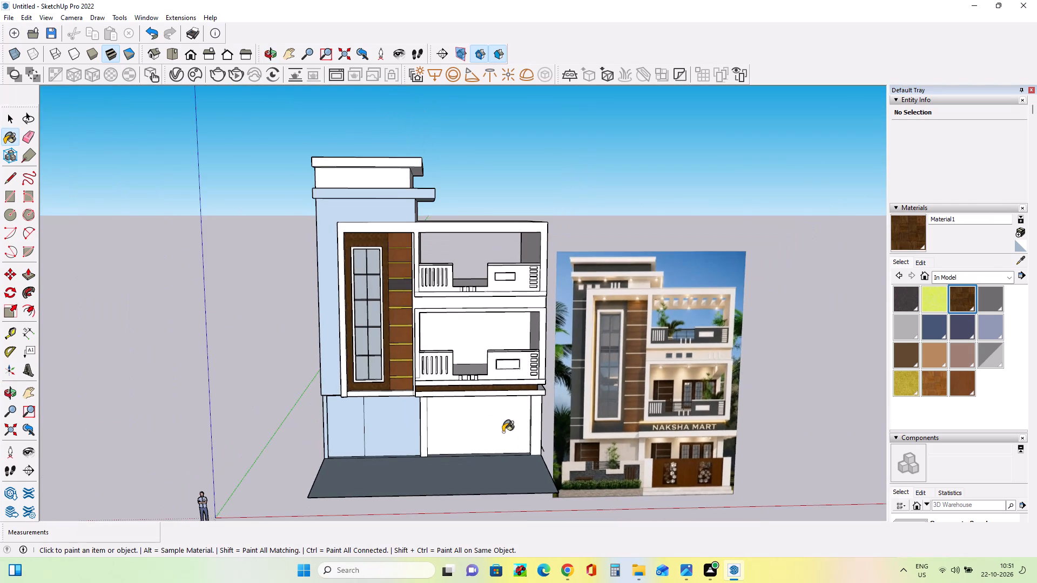
middle_drag(525, 454, 534, 478)
scroll(517, 363, up, 6)
scroll(872, 287, up, 2)
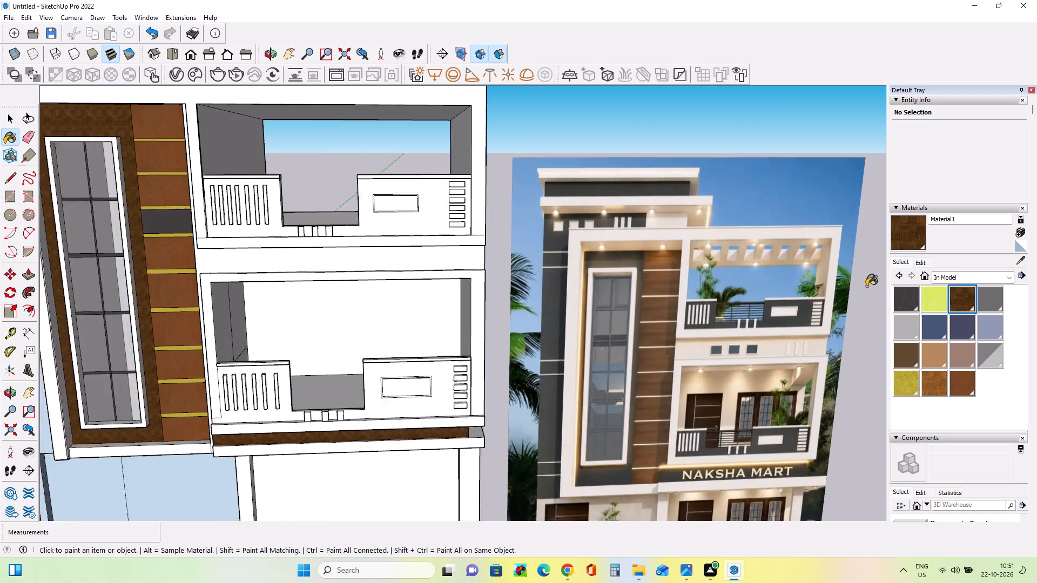
scroll(866, 286, up, 12)
middle_drag(803, 323, 806, 344)
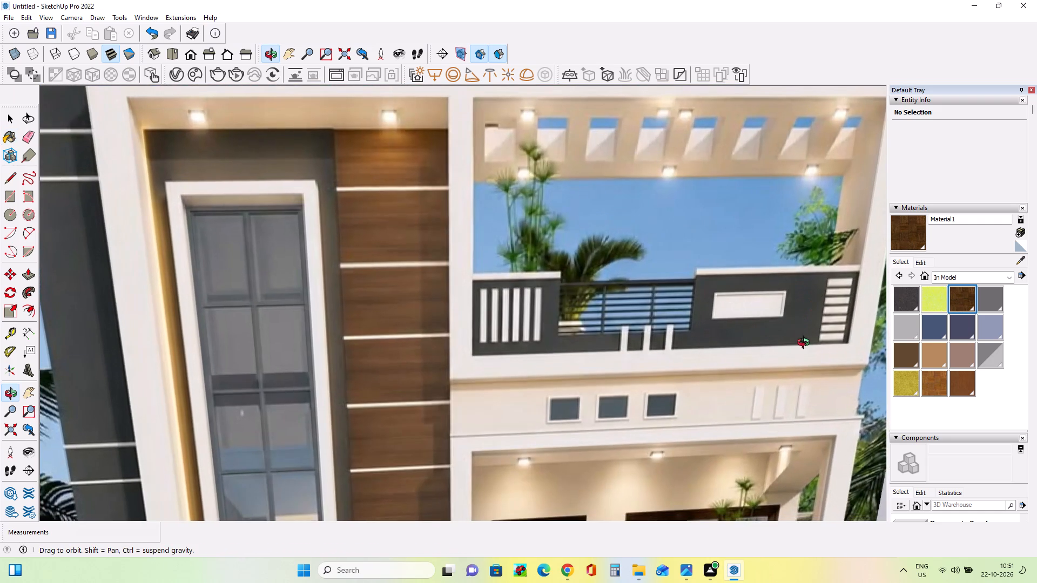
middle_drag(806, 344, 809, 323)
scroll(810, 323, down, 3)
click(905, 292)
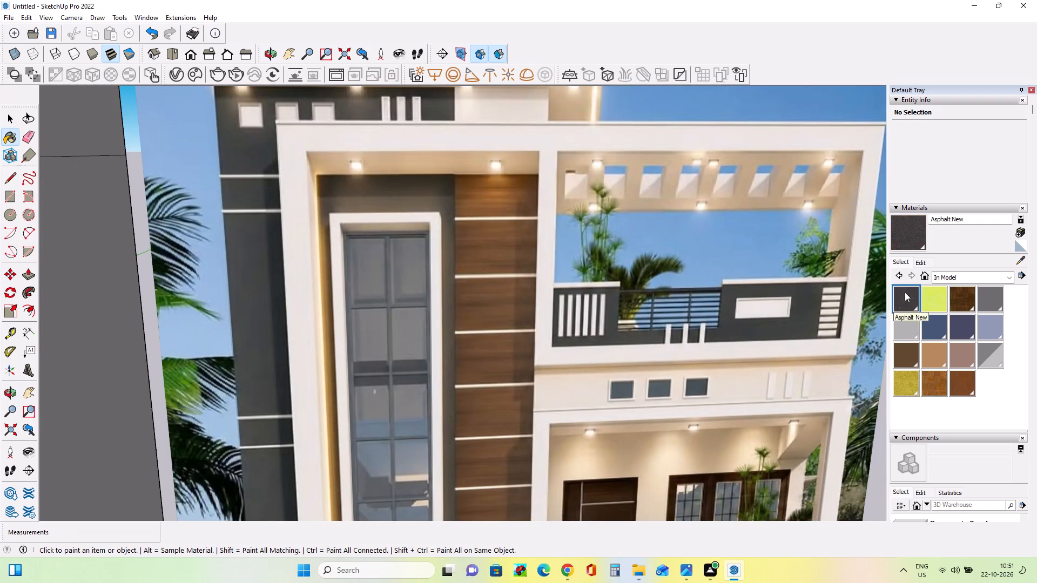
scroll(868, 344, down, 3)
scroll(551, 273, down, 5)
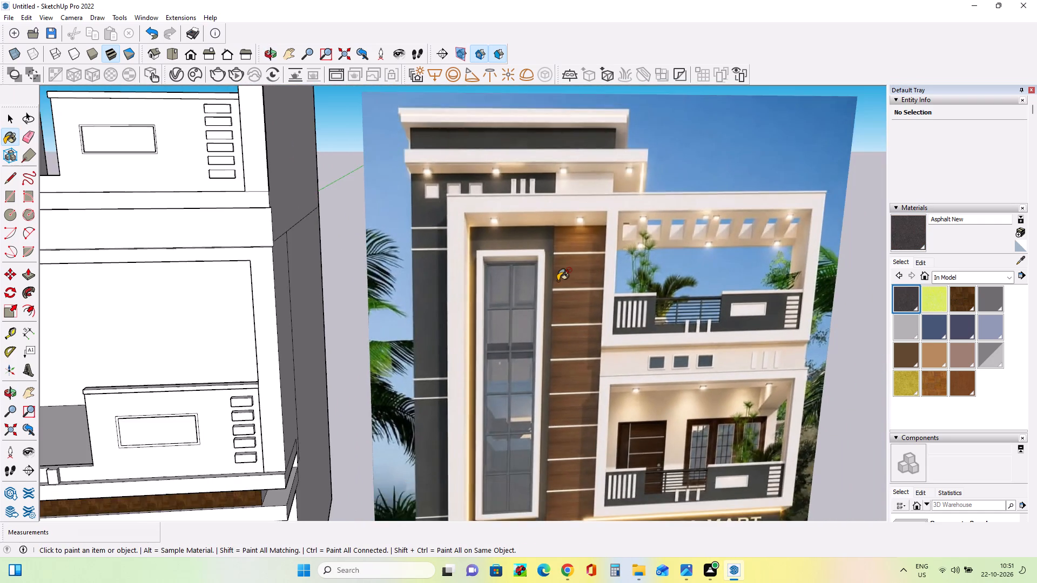
scroll(559, 280, down, 2)
scroll(356, 216, up, 3)
click(361, 221)
middle_drag(400, 235, 420, 254)
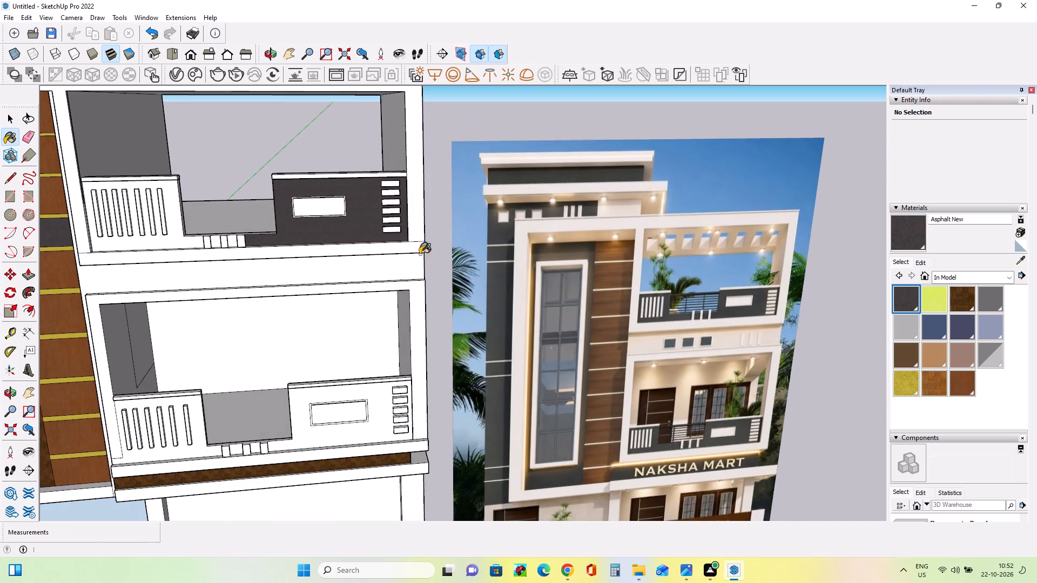
scroll(441, 240, down, 3)
scroll(186, 232, up, 7)
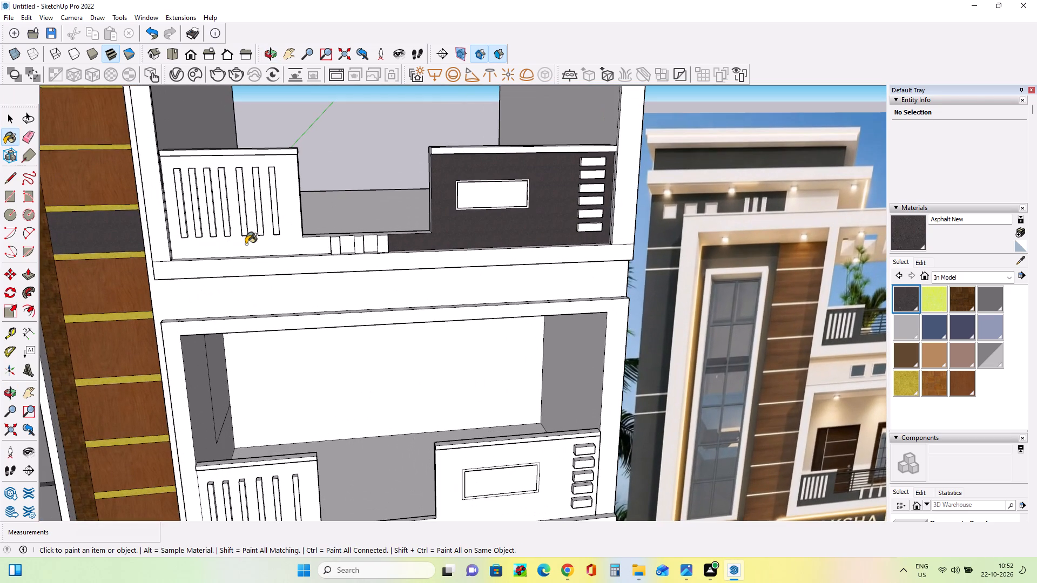
click(246, 243)
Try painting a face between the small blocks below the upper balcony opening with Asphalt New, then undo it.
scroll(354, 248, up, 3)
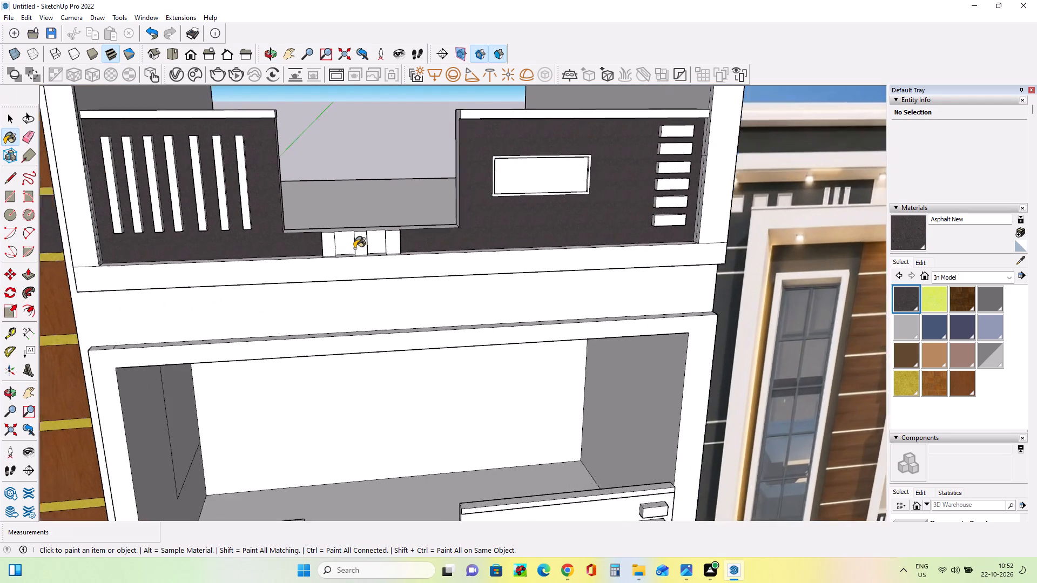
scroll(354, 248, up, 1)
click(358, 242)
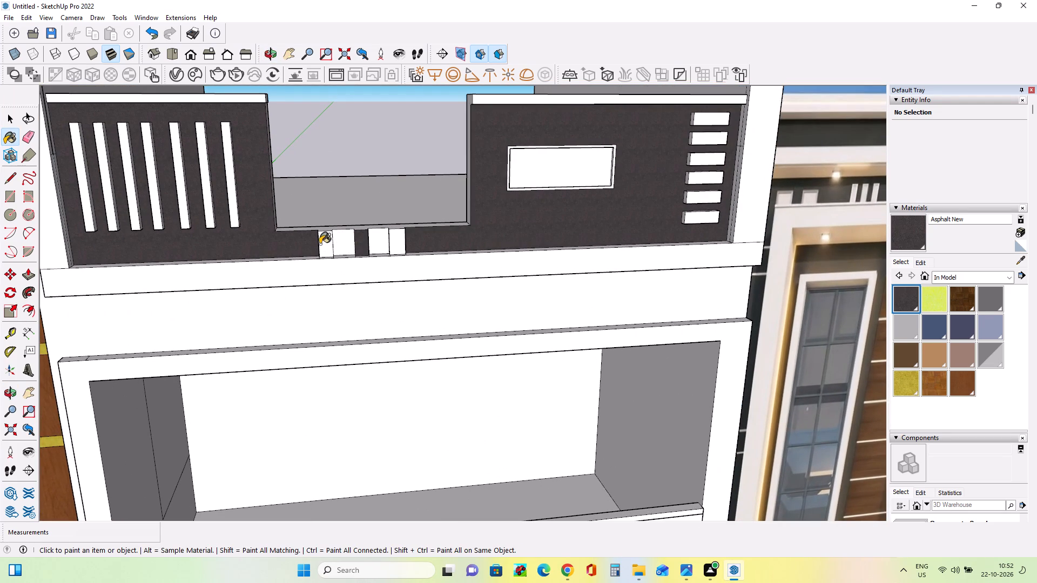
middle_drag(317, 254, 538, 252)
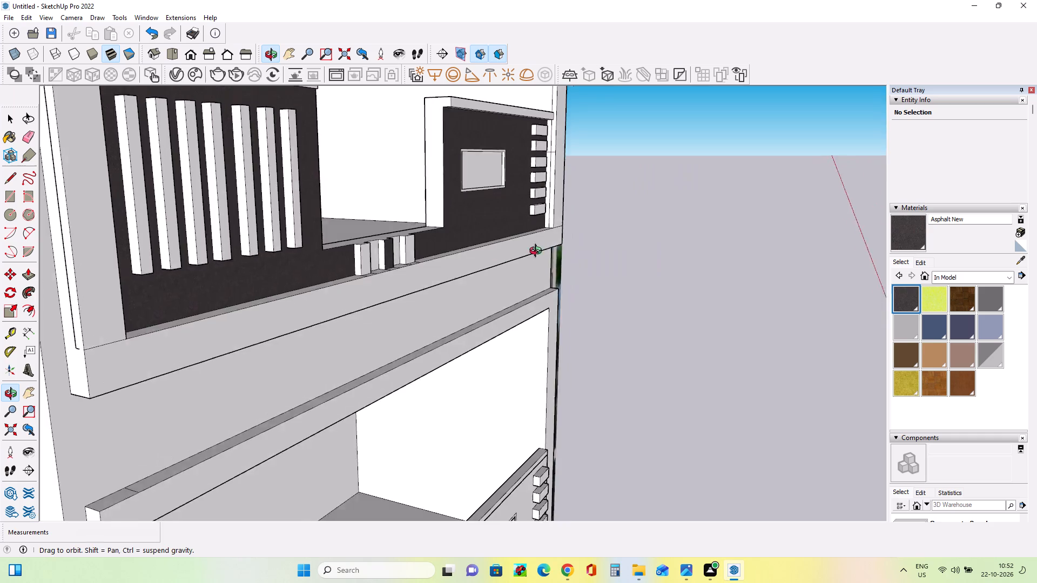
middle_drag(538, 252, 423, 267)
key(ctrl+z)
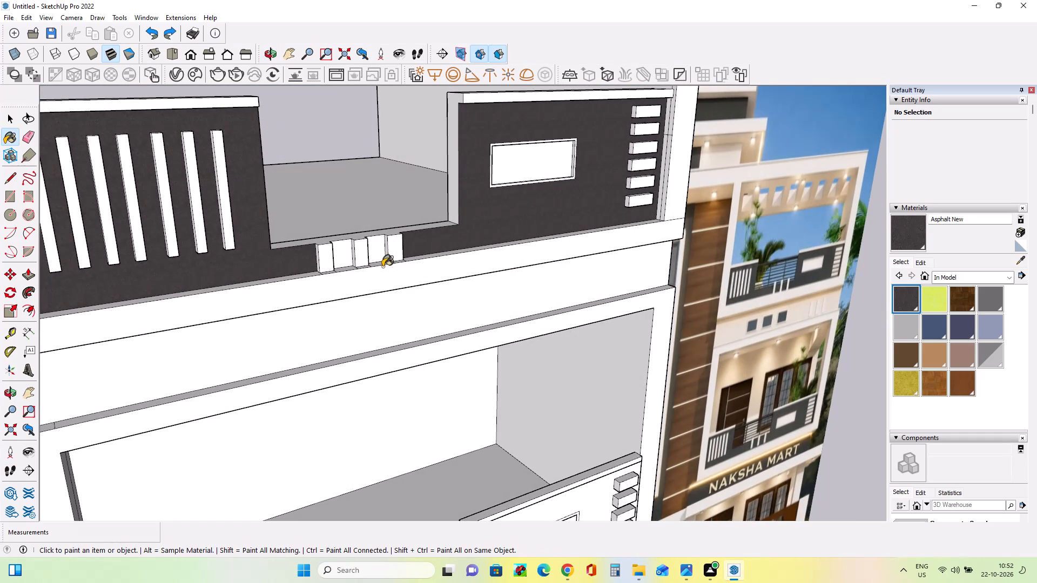
Paint the two gaps between the three small blocks below the upper balcony opening with Asphalt New.
scroll(347, 261, up, 3)
click(346, 253)
click(385, 250)
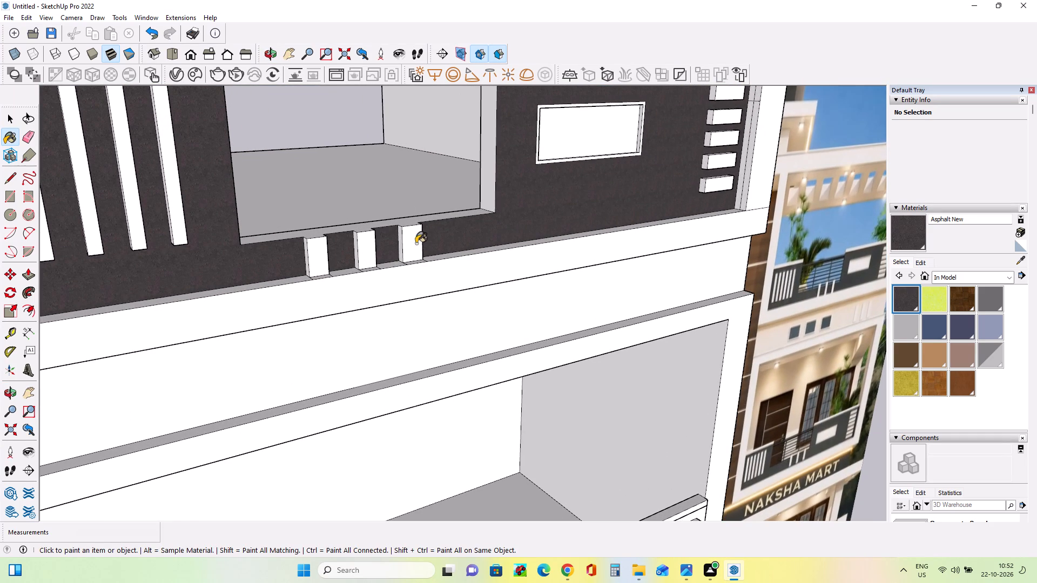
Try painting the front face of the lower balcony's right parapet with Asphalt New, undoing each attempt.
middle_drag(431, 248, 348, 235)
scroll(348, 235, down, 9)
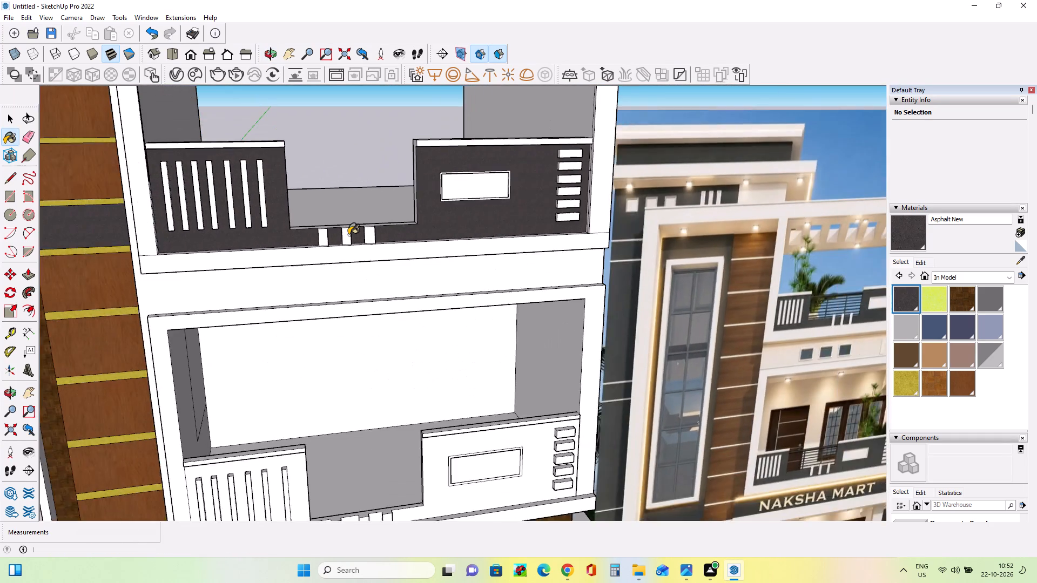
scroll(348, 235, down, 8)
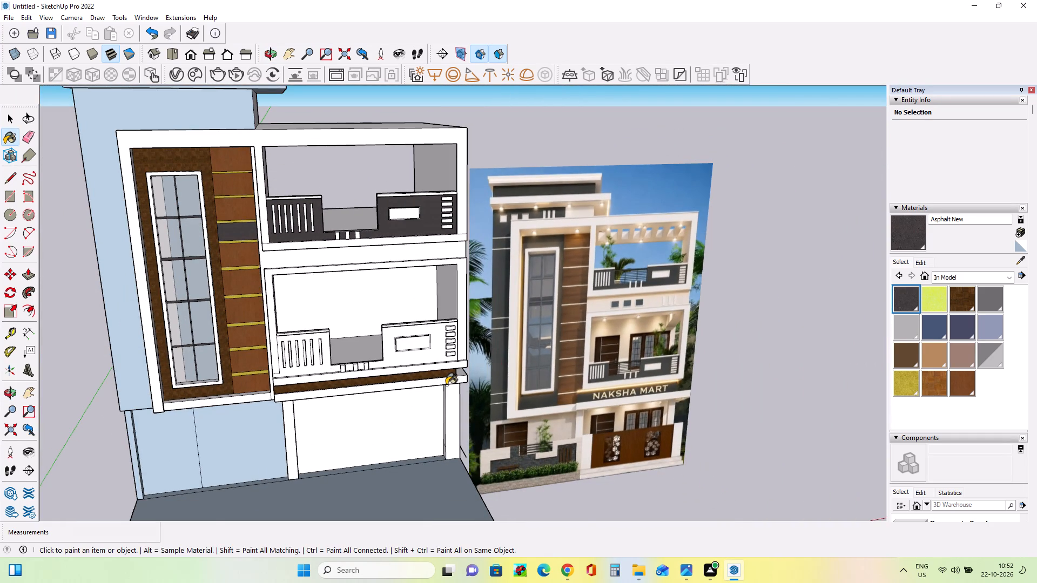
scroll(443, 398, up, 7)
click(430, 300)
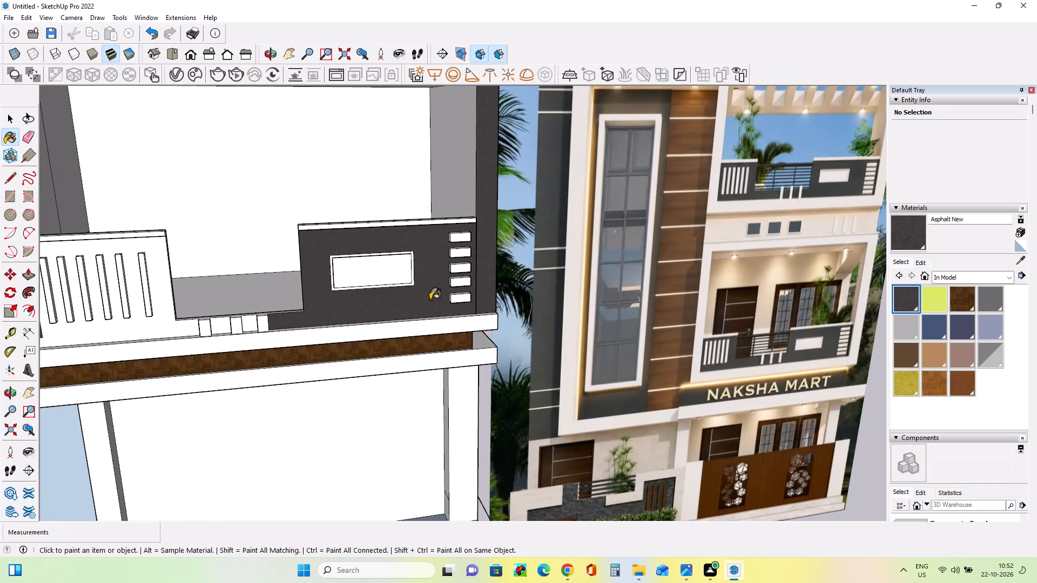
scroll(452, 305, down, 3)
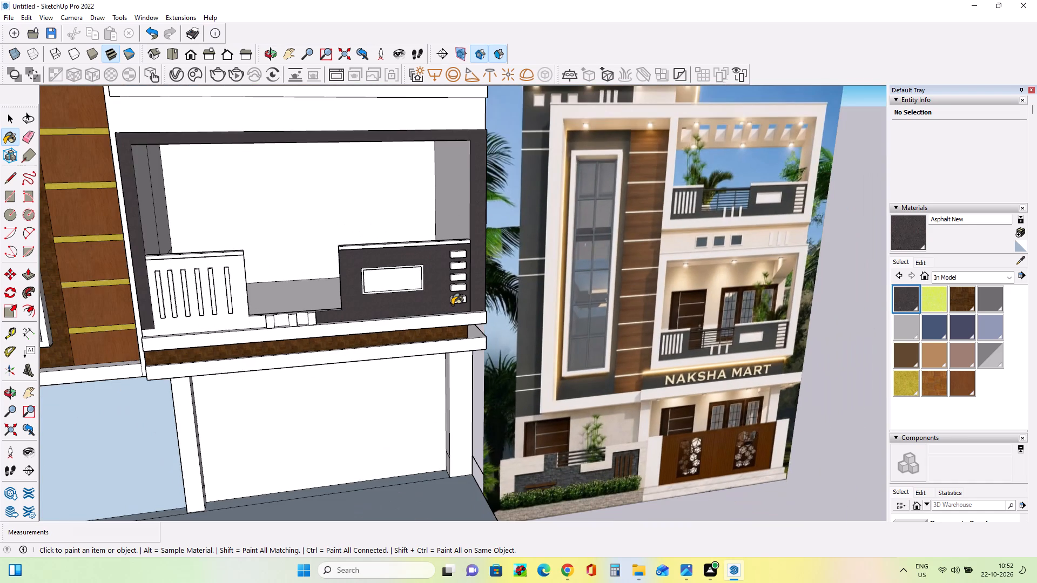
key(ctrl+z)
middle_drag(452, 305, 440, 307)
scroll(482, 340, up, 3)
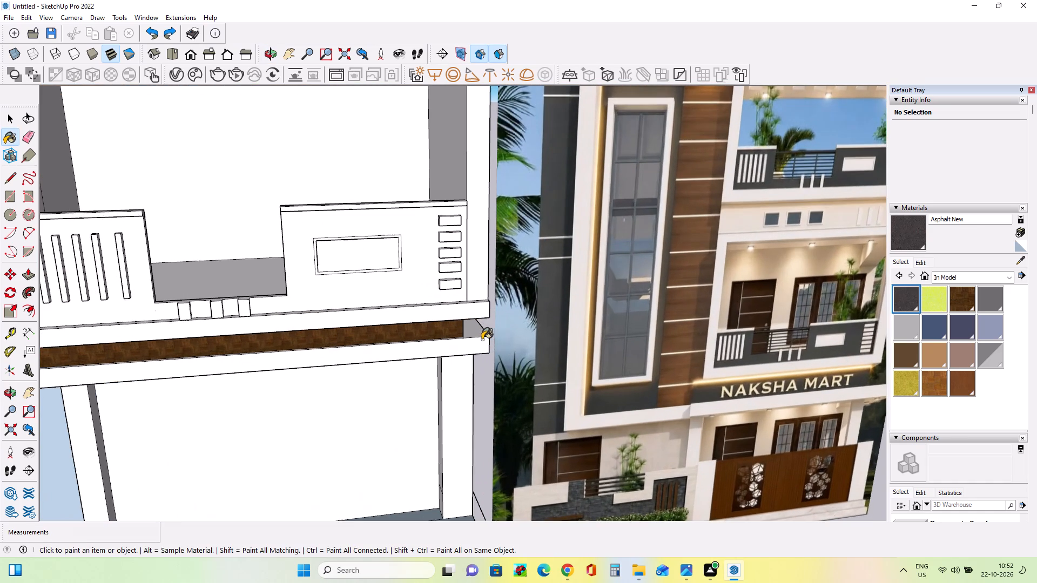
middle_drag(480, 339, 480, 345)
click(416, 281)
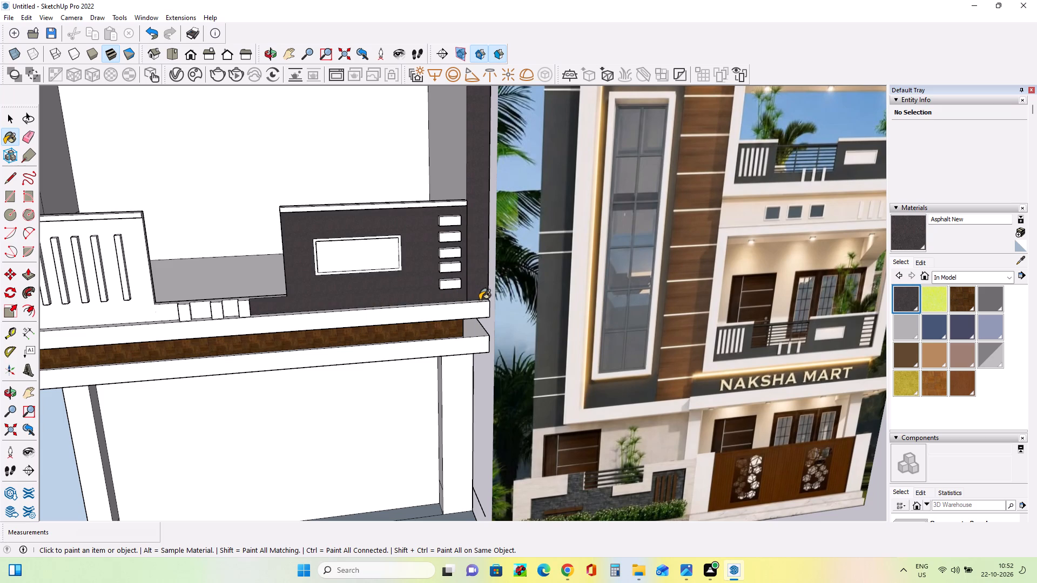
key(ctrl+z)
Erase the vertical edge beside the stacked blocks at the right end of the lower balcony's parapet.
scroll(479, 286, up, 7)
middle_drag(481, 308, 490, 323)
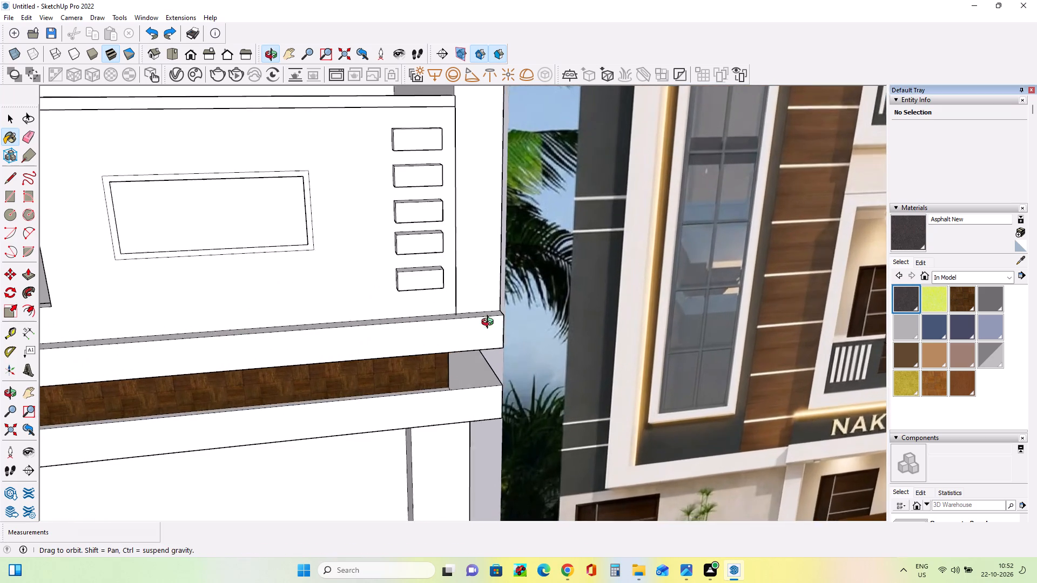
middle_drag(490, 323, 561, 390)
middle_drag(400, 286, 440, 333)
scroll(463, 311, up, 3)
middle_drag(475, 322, 319, 338)
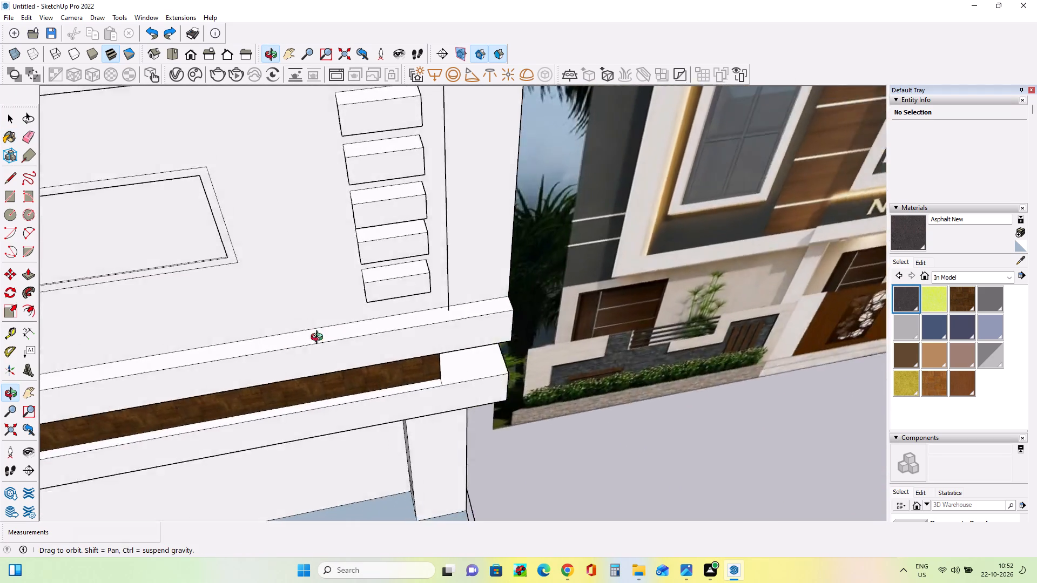
middle_drag(319, 338, 160, 361)
middle_drag(366, 321, 375, 344)
click(33, 139)
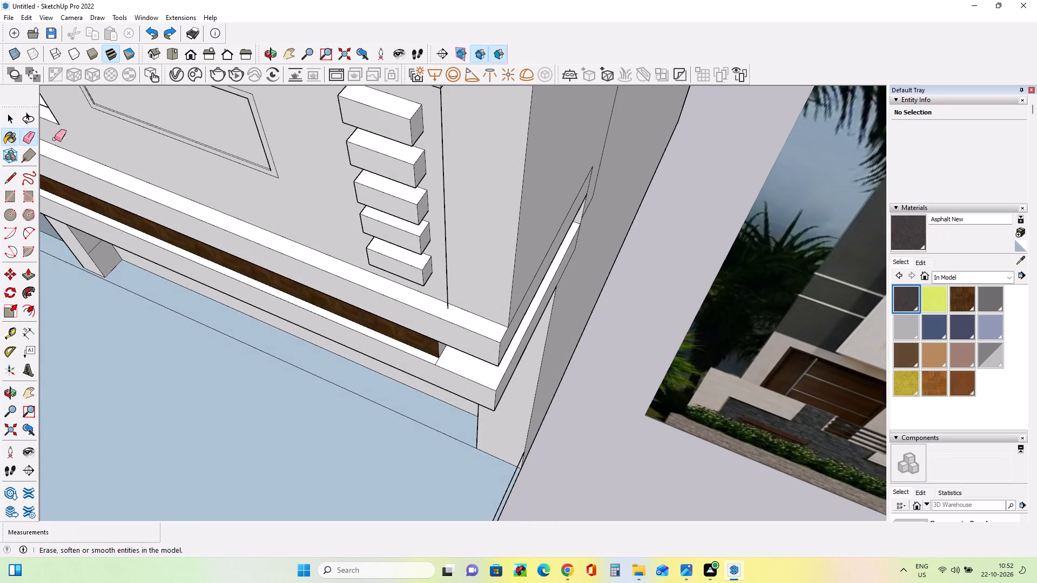
click(446, 293)
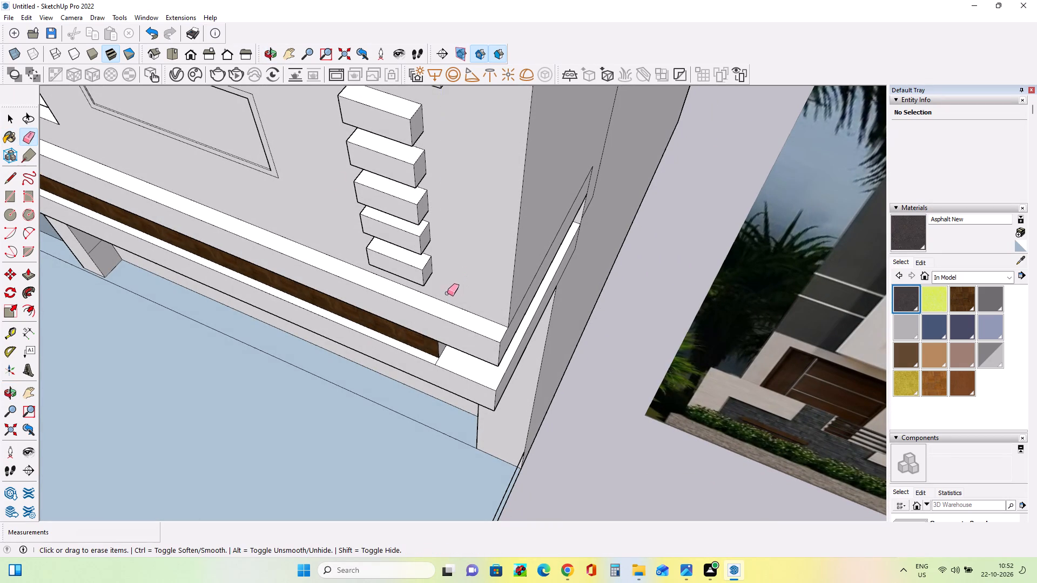
Draw a vertical line about 6' 6" long from the right parapet cap's end down to the ledge on the lower balcony.
middle_drag(454, 296, 533, 291)
scroll(531, 291, down, 5)
middle_drag(525, 243, 526, 102)
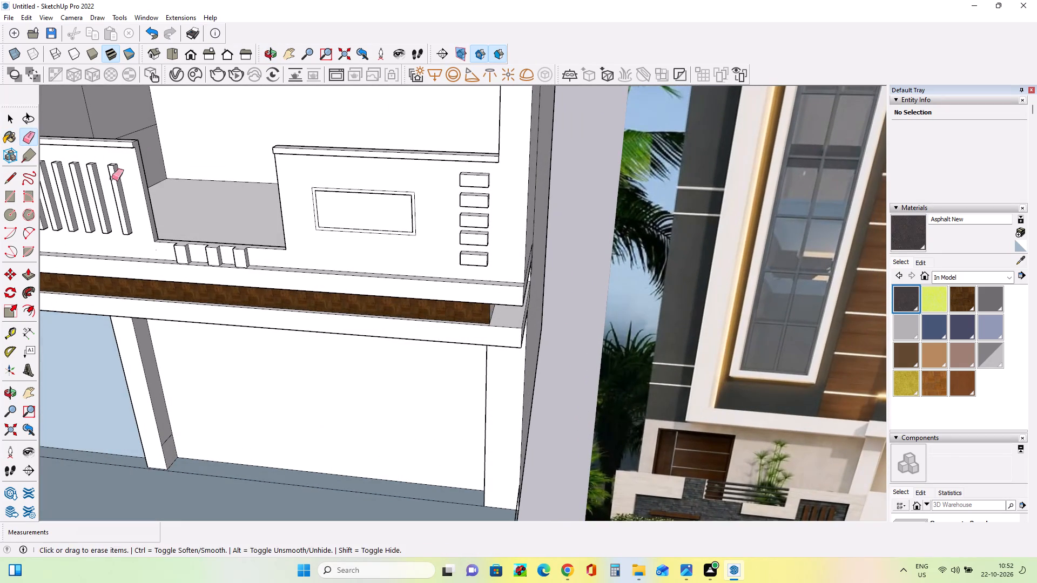
click(12, 178)
middle_drag(435, 247, 426, 271)
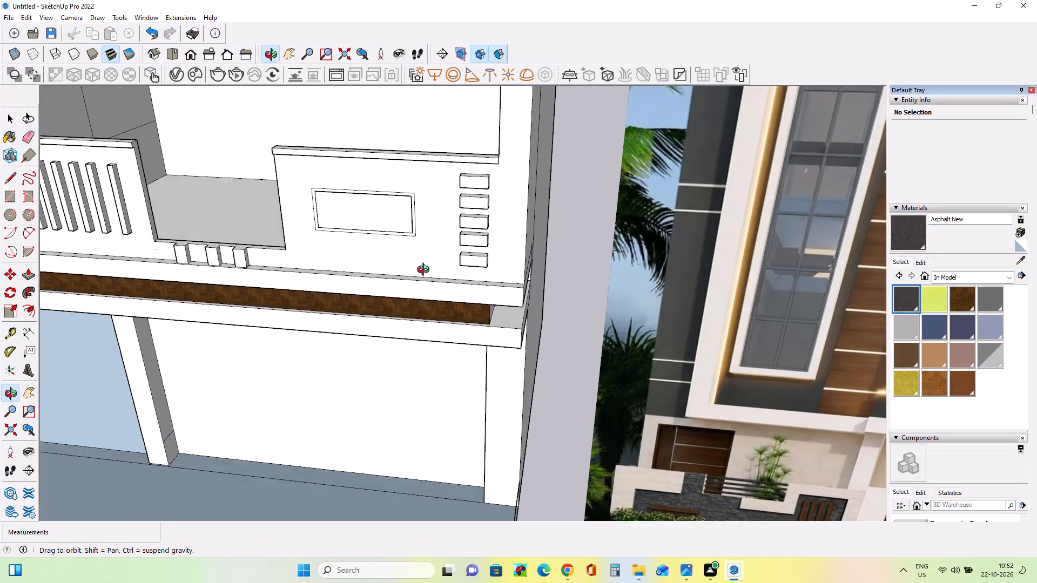
middle_drag(426, 271, 389, 289)
scroll(519, 188, up, 4)
scroll(376, 227, down, 11)
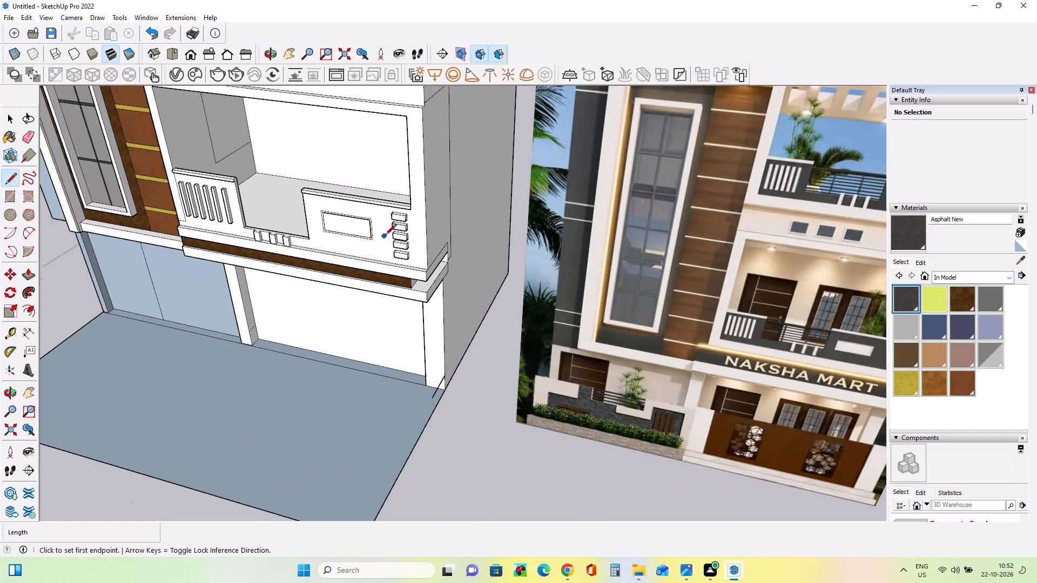
scroll(385, 236, down, 3)
middle_drag(473, 241, 488, 206)
scroll(455, 188, up, 6)
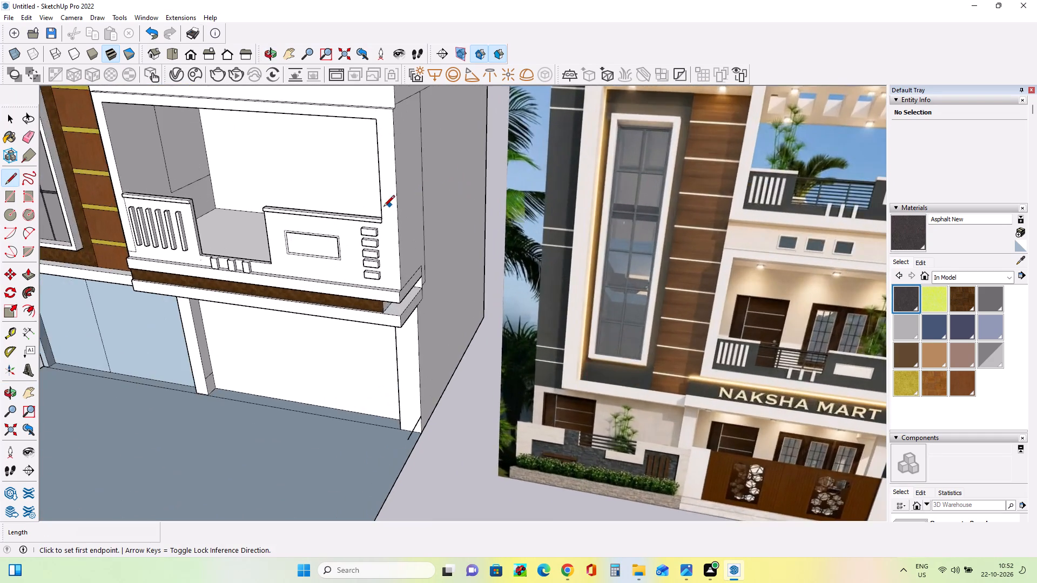
scroll(383, 207, up, 1)
middle_drag(379, 252, 300, 170)
scroll(364, 199, up, 7)
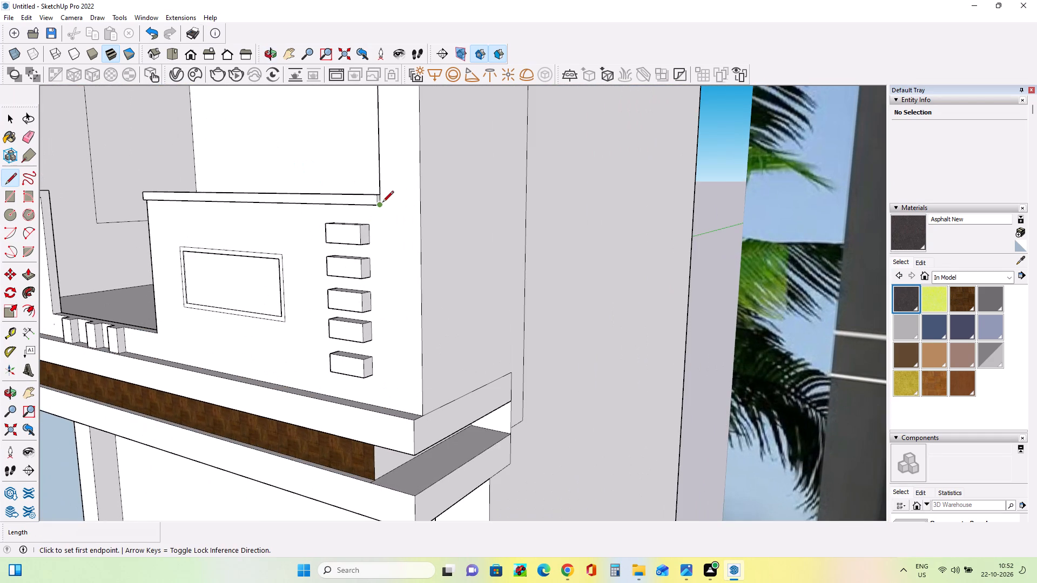
click(382, 203)
middle_drag(385, 368, 388, 440)
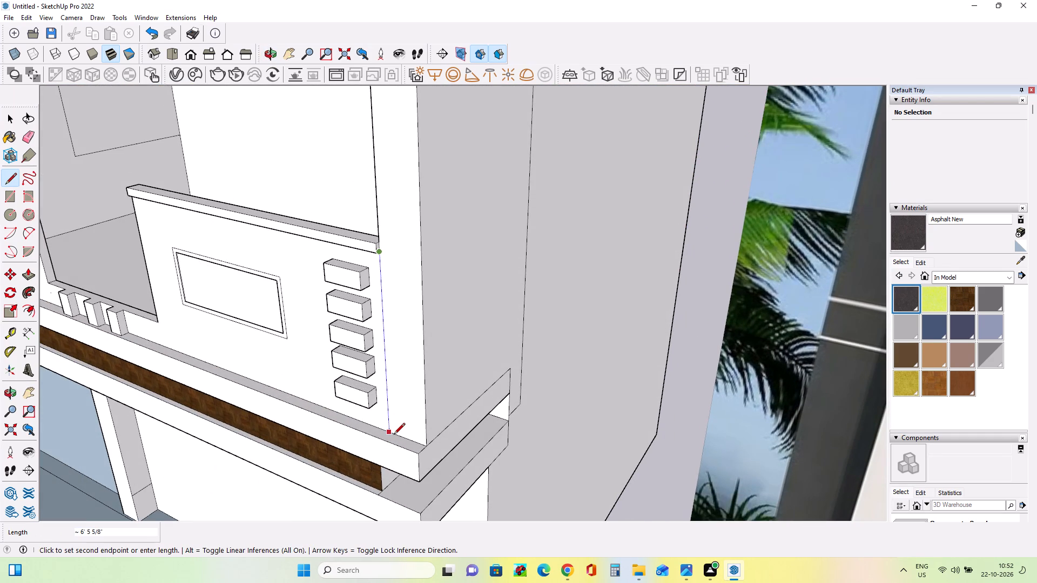
click(394, 435)
Paint the front face of the lower balcony's right parapet with Asphalt New.
middle_drag(332, 411, 458, 363)
scroll(472, 276, down, 7)
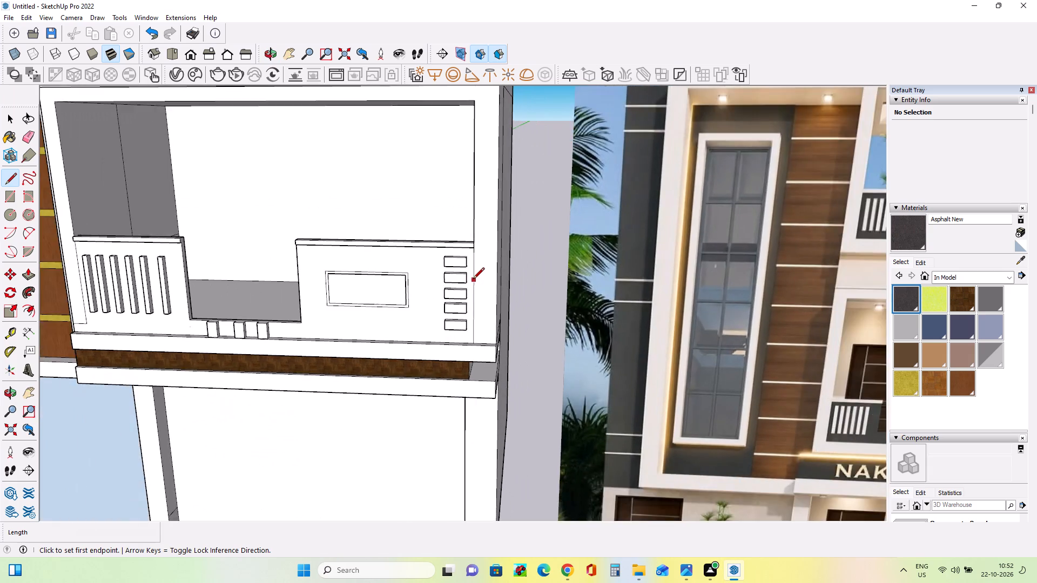
scroll(473, 280, down, 5)
middle_drag(515, 345, 615, 345)
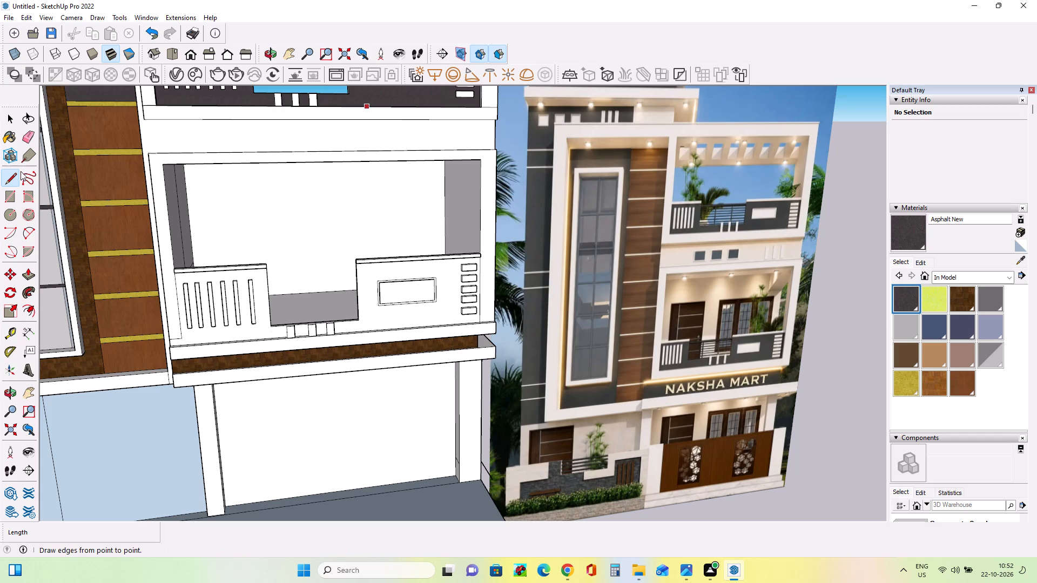
click(10, 140)
scroll(33, 335, down, 3)
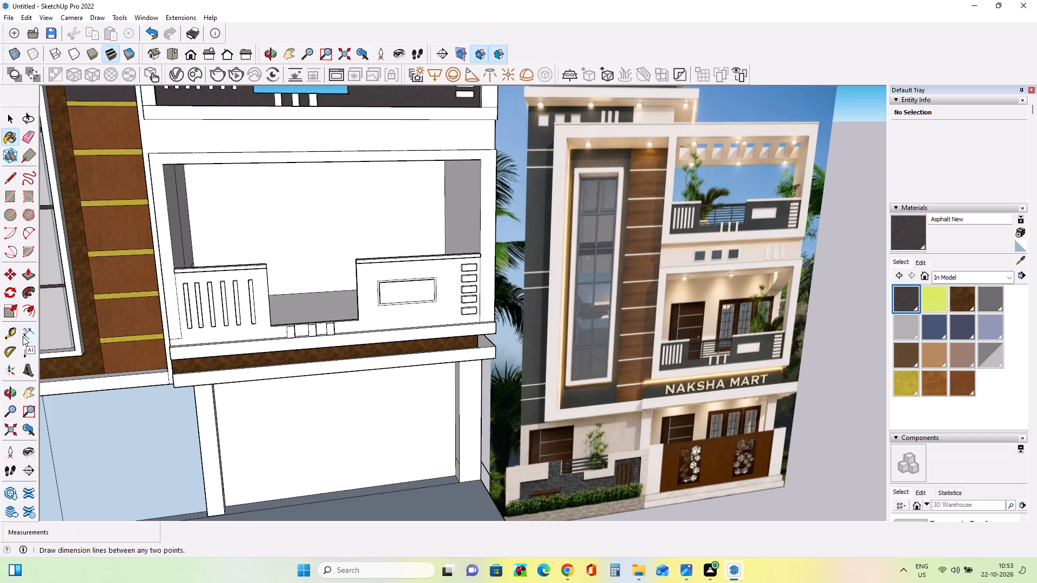
scroll(23, 336, down, 4)
middle_drag(289, 376, 272, 401)
click(425, 311)
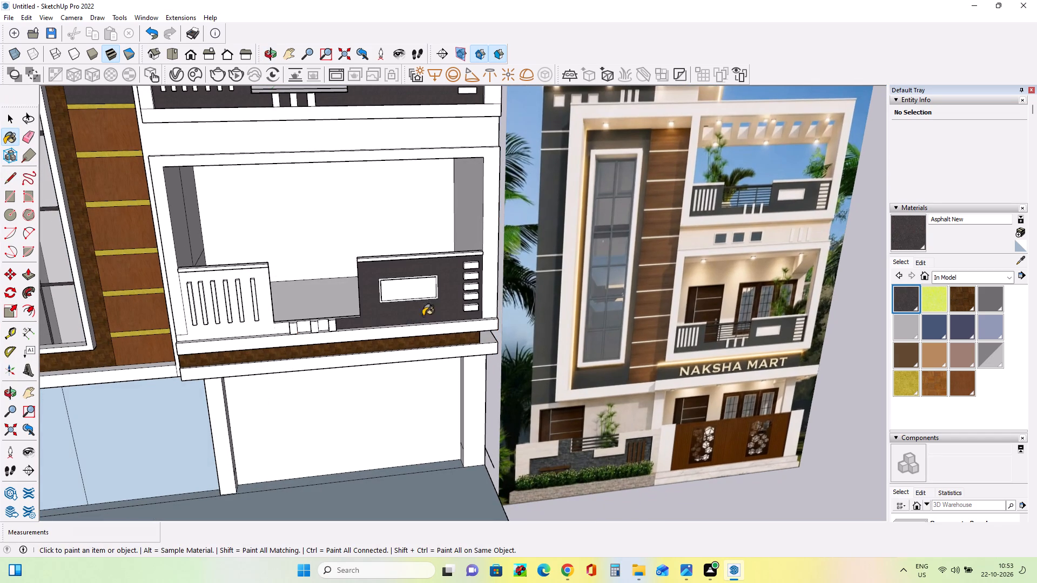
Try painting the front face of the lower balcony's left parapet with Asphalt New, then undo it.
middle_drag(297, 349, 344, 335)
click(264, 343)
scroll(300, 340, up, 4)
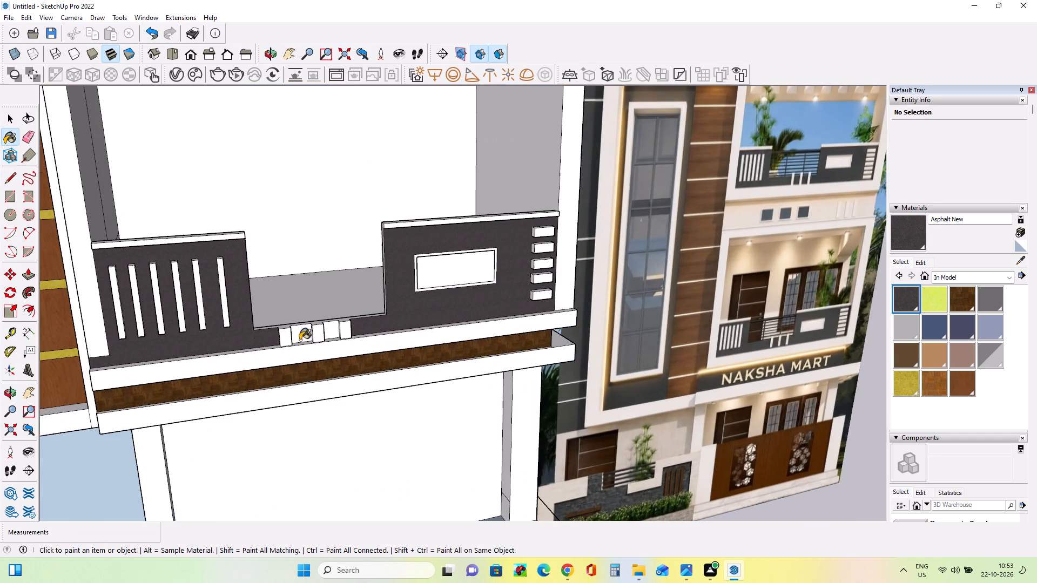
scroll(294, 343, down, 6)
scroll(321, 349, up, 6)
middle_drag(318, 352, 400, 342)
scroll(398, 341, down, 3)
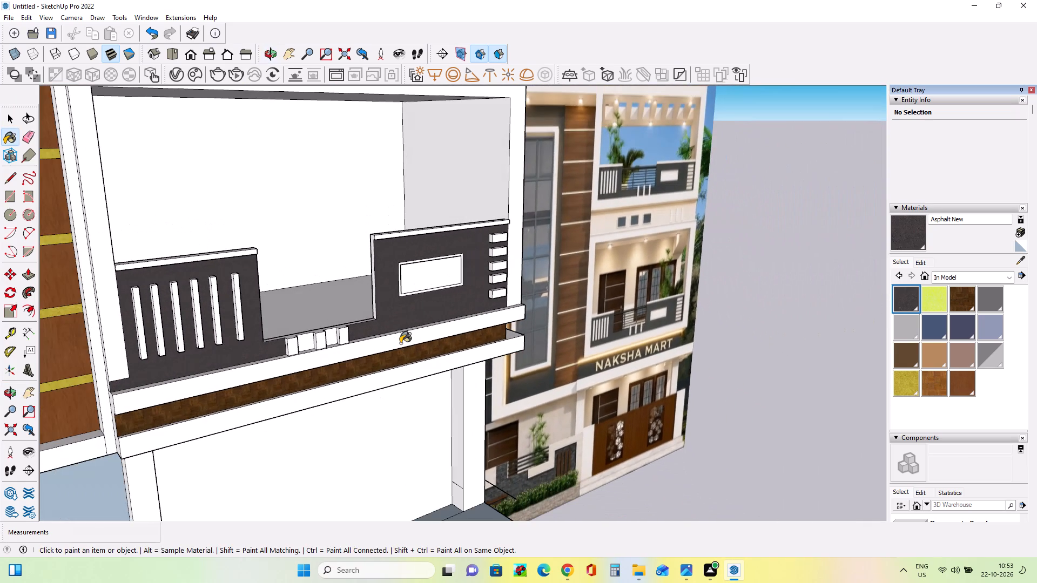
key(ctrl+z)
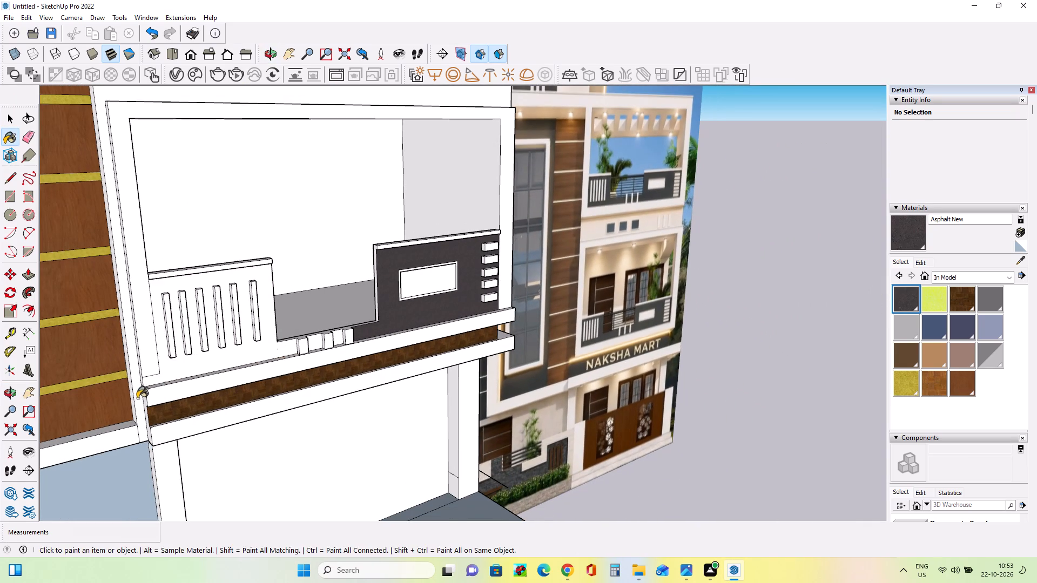
Draw a small rectangle about 1' by 7" between the left parapet's vertical boundary and the ledge corner on the lower balcony.
middle_drag(129, 409, 176, 381)
scroll(169, 378, up, 7)
middle_drag(167, 381, 169, 394)
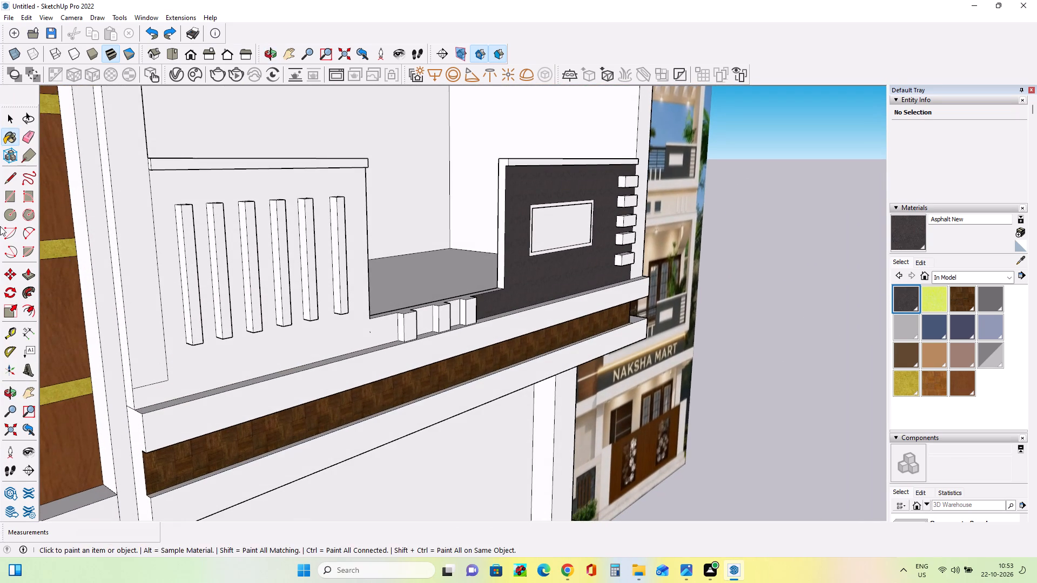
click(10, 194)
click(167, 379)
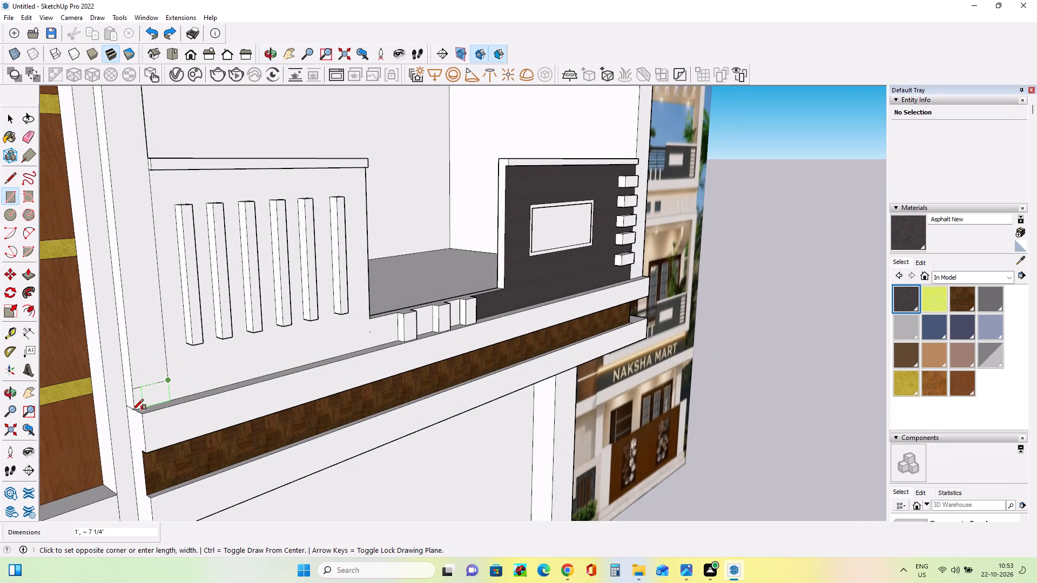
click(133, 410)
Erase the horizontal edge along the top of the small corner rectangle at the lower balcony's left end.
middle_drag(181, 413, 198, 424)
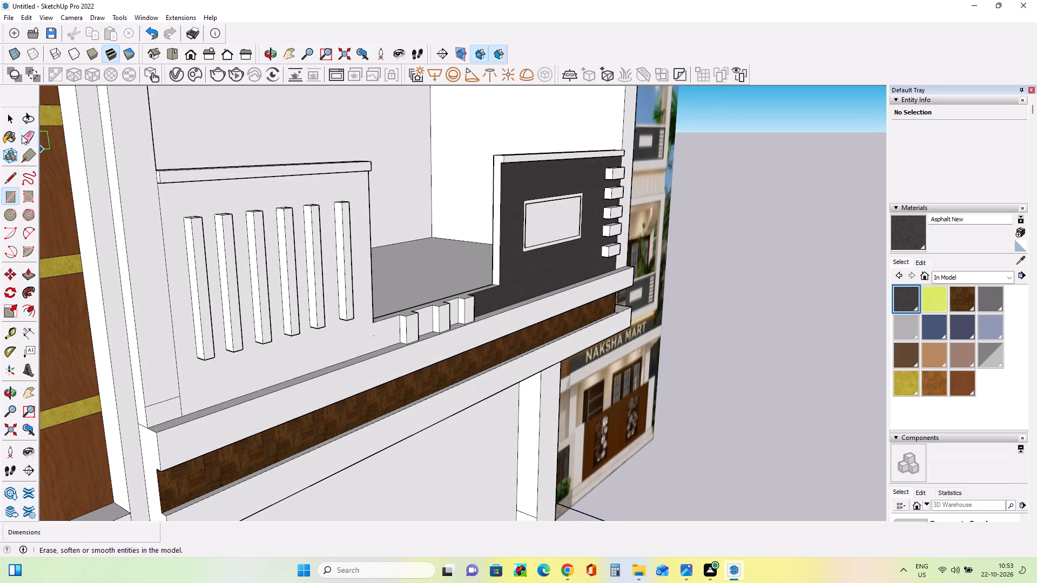
click(22, 135)
click(170, 401)
middle_drag(171, 426, 91, 451)
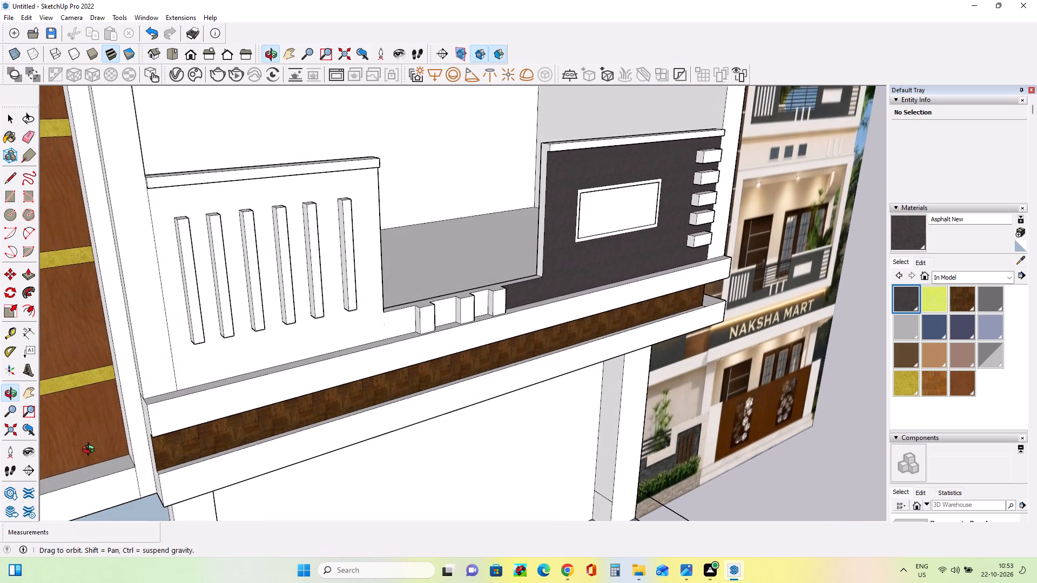
middle_drag(91, 451, 91, 451)
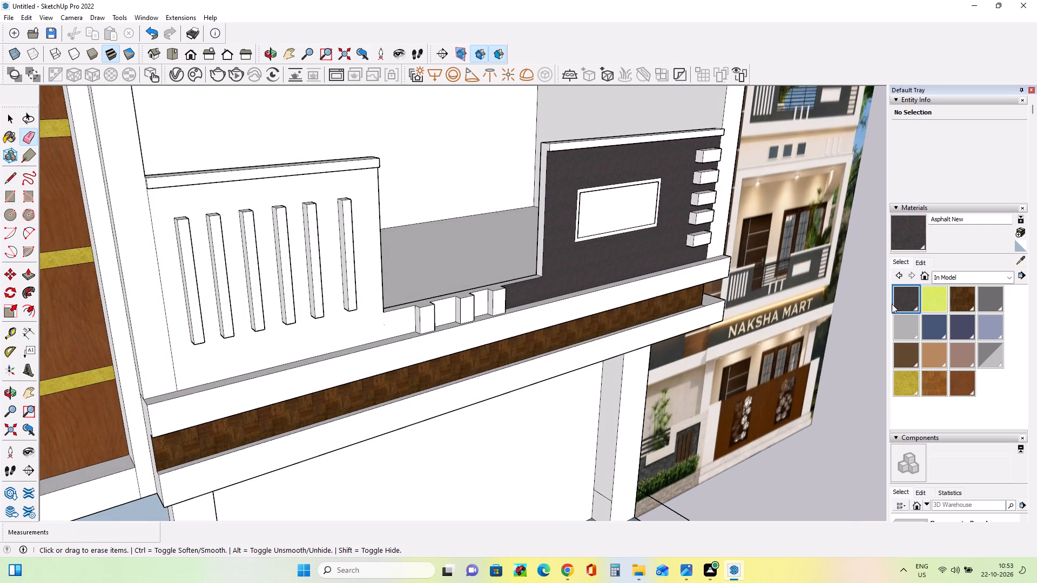
Paint the lower balcony's left parapet and the two gaps between the three small blocks with Asphalt New.
click(903, 300)
click(362, 322)
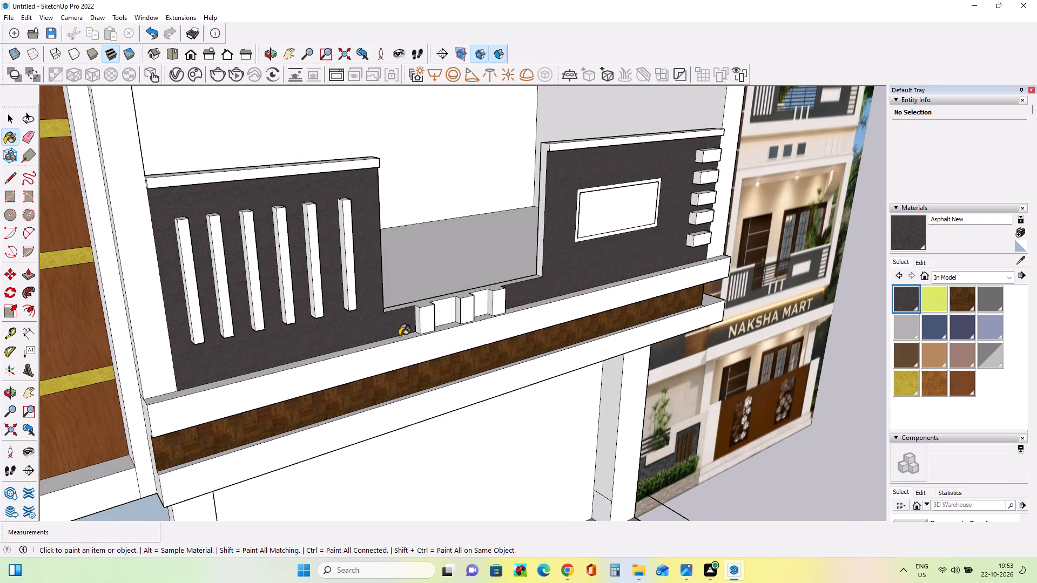
click(446, 319)
click(485, 303)
Compare the painted balcony parapets and the overall facade with the reference image.
middle_drag(397, 330, 229, 344)
scroll(229, 344, down, 15)
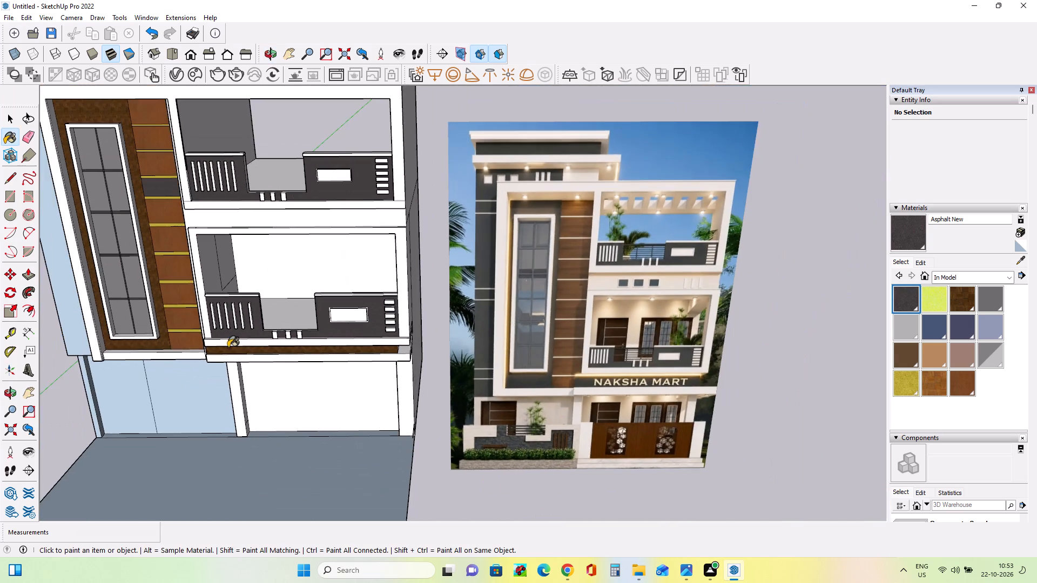
middle_drag(228, 348, 331, 261)
scroll(326, 249, down, 3)
scroll(366, 303, down, 4)
middle_drag(391, 385, 322, 397)
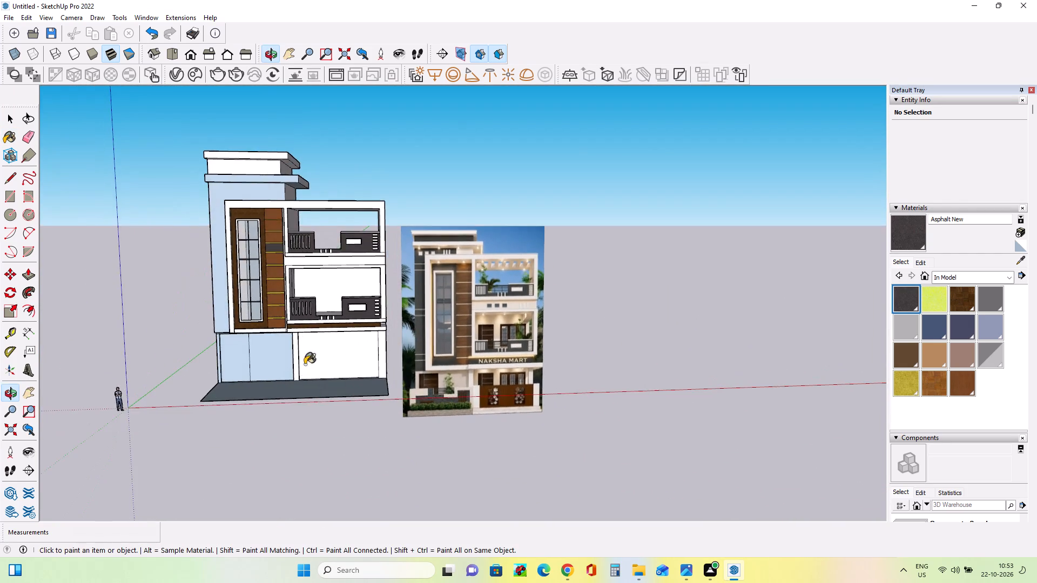
scroll(299, 251, up, 7)
middle_drag(306, 254, 337, 310)
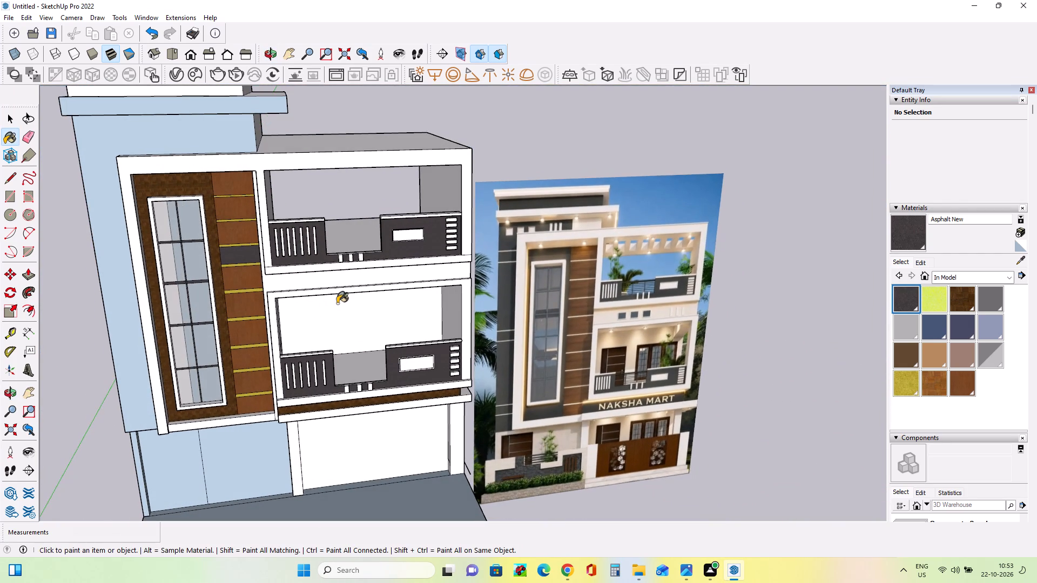
middle_drag(367, 295, 393, 289)
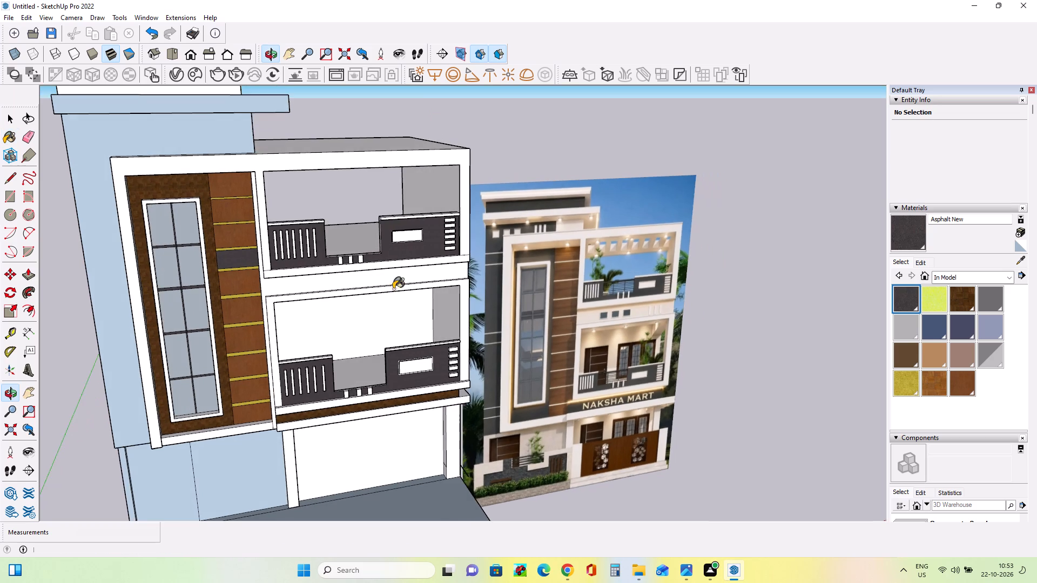
scroll(424, 307, down, 4)
middle_drag(477, 428, 403, 381)
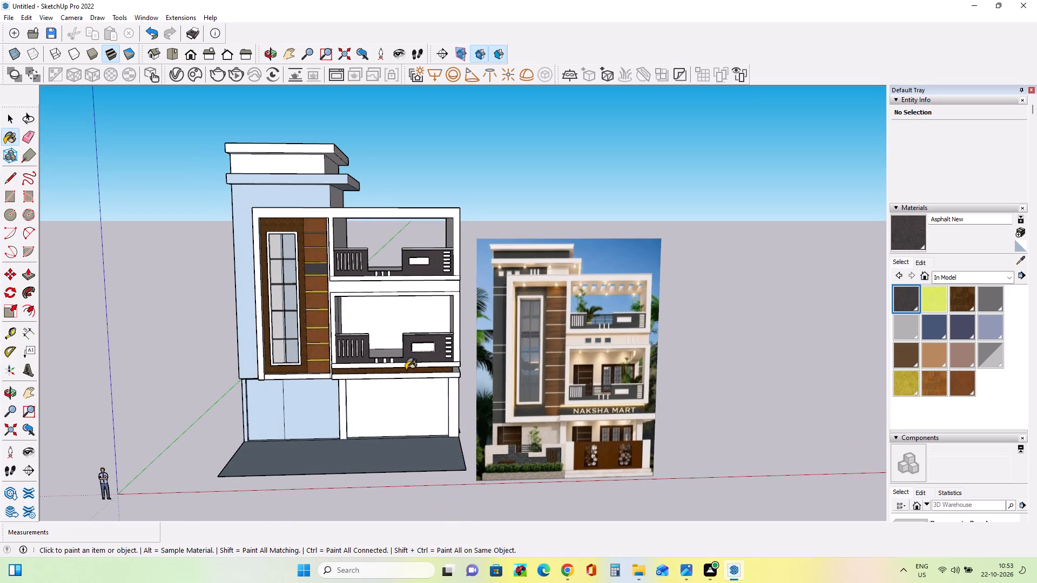
Paint the front face of the rooftop band between the two projecting slabs with Asphalt New.
middle_drag(413, 367, 439, 413)
click(900, 293)
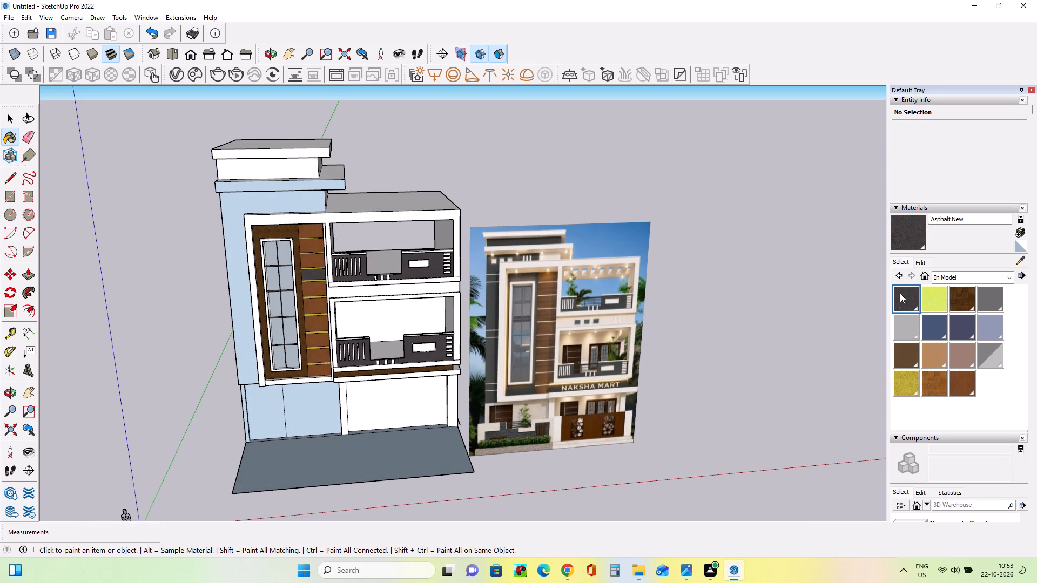
click(274, 162)
Examine the tower top and upper facade against the reference image.
middle_drag(303, 260, 332, 239)
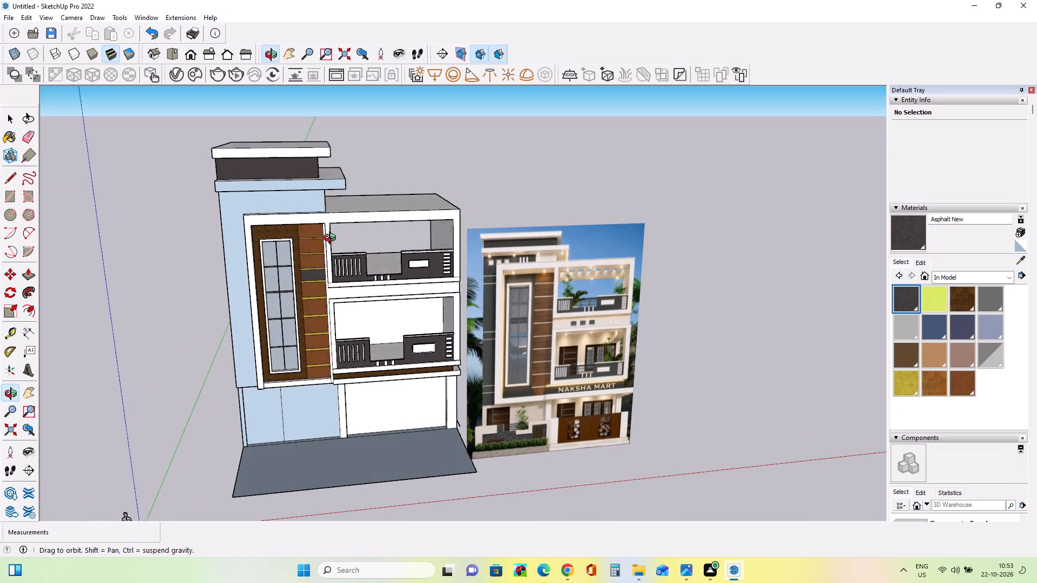
middle_drag(332, 239, 353, 213)
scroll(248, 212, up, 6)
middle_drag(683, 317, 522, 354)
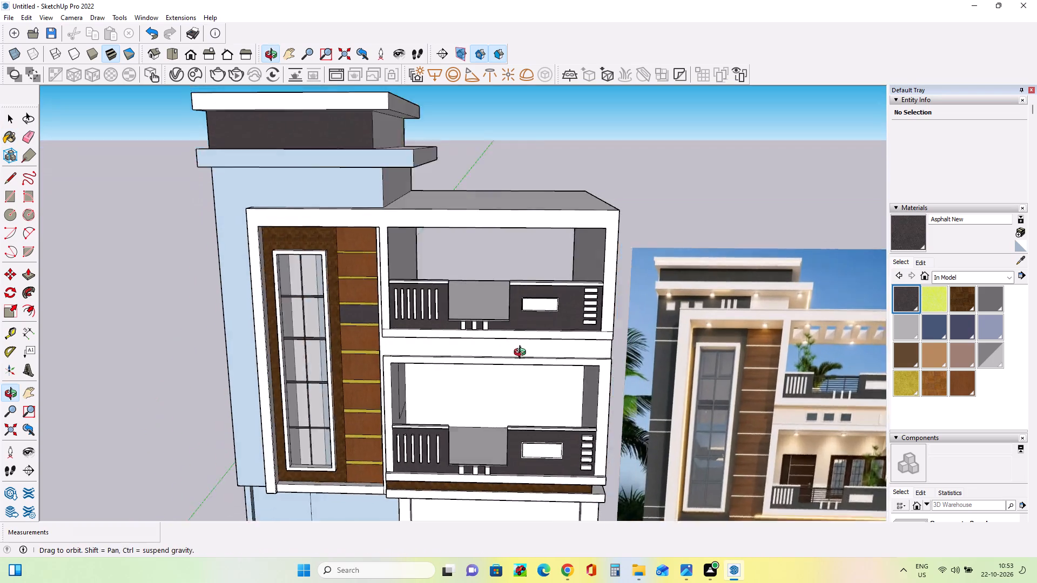
middle_drag(522, 354, 528, 350)
scroll(720, 314, down, 1)
scroll(720, 314, up, 5)
middle_drag(730, 340, 743, 358)
scroll(743, 358, down, 6)
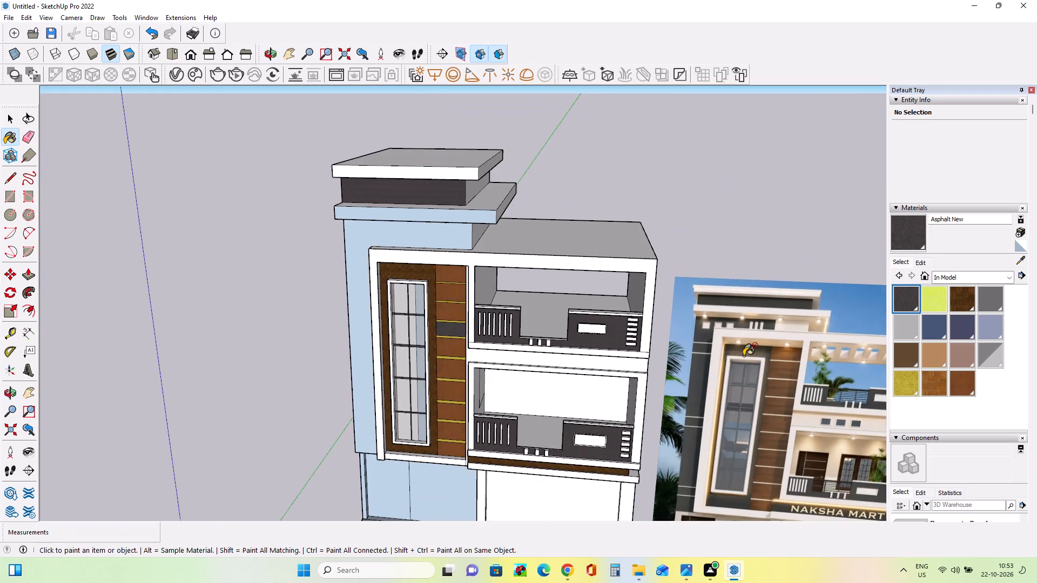
scroll(745, 355, down, 2)
middle_drag(539, 385, 569, 365)
middle_drag(494, 236, 510, 256)
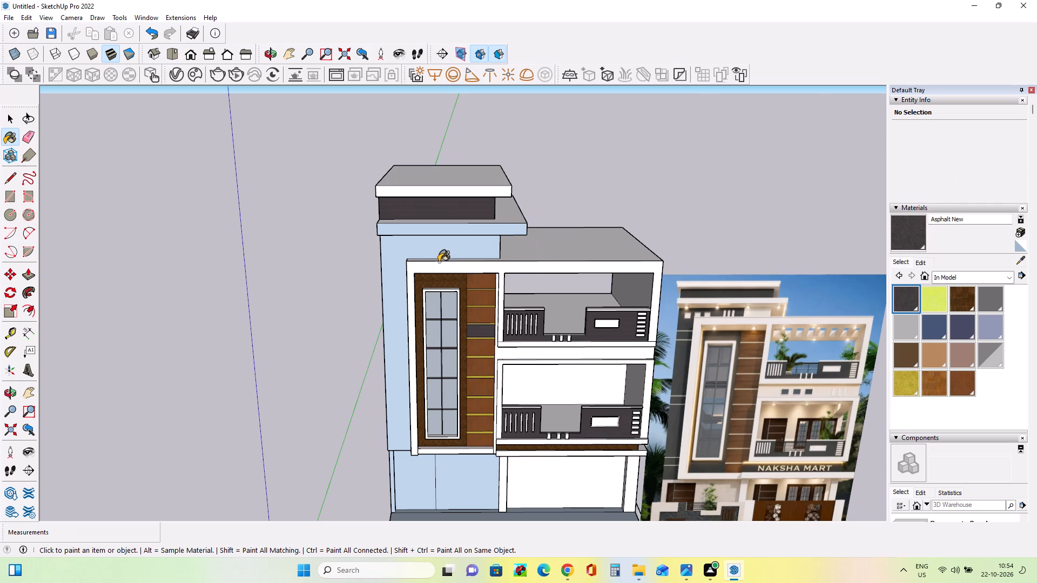
Draw a small rectangle about 1' 7" wide on the blue tower wall just below the lower roof slab, near its outer edge.
scroll(420, 259, up, 1)
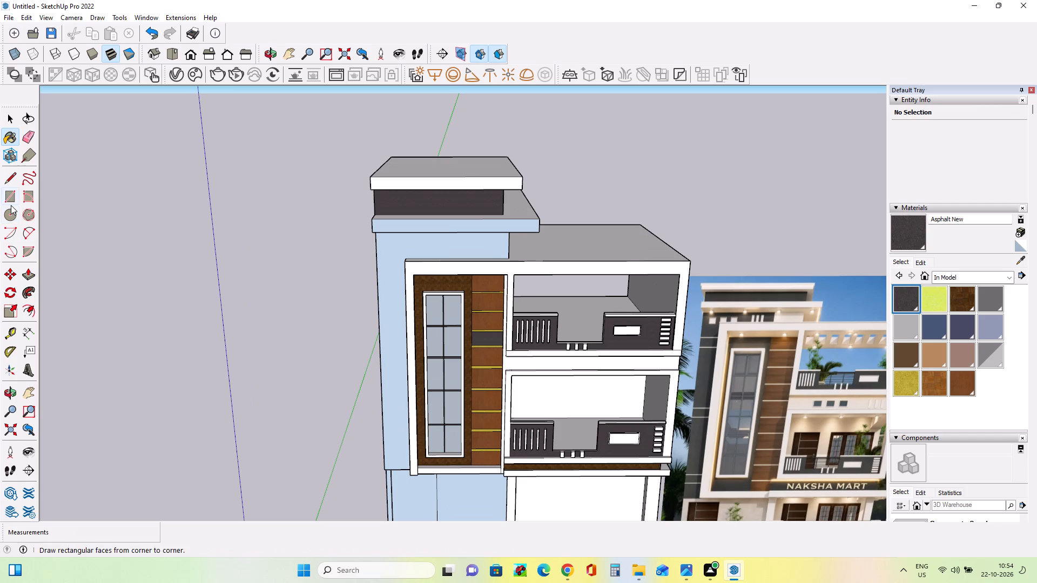
click(11, 205)
middle_drag(407, 268, 420, 272)
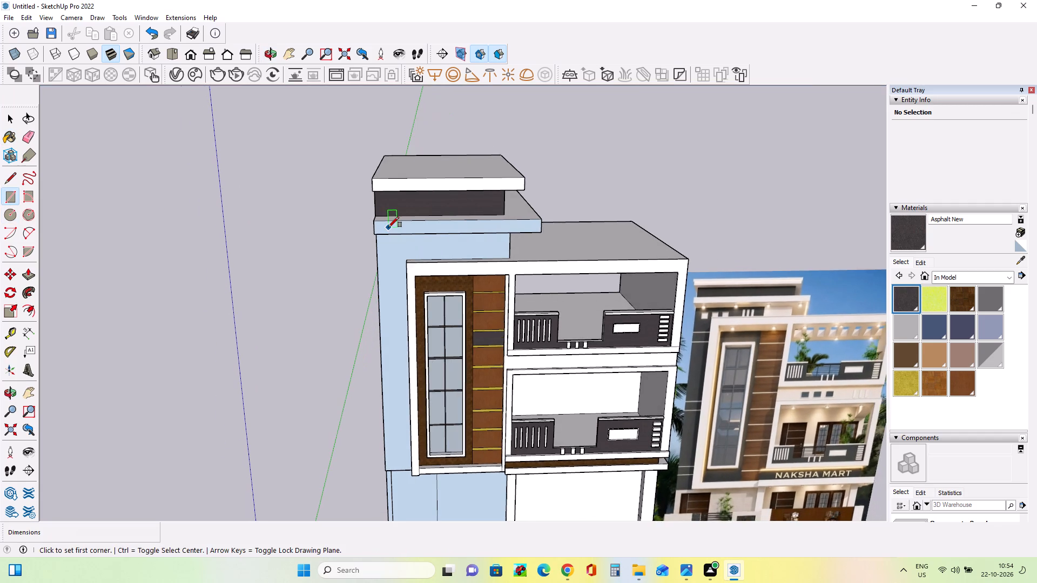
scroll(388, 227, up, 3)
middle_drag(388, 266, 462, 233)
middle_drag(390, 254, 428, 237)
click(421, 230)
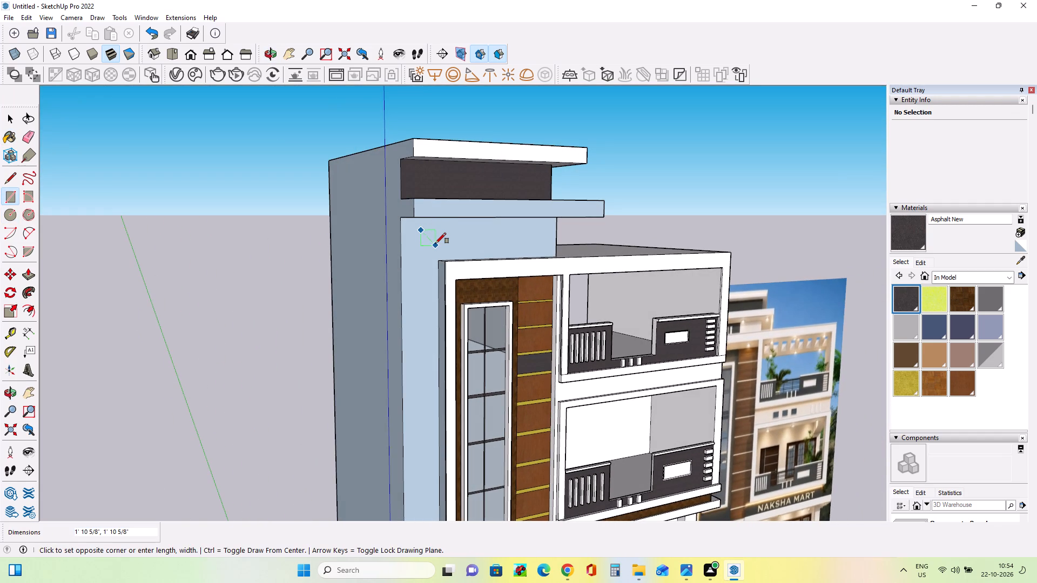
scroll(434, 243, up, 6)
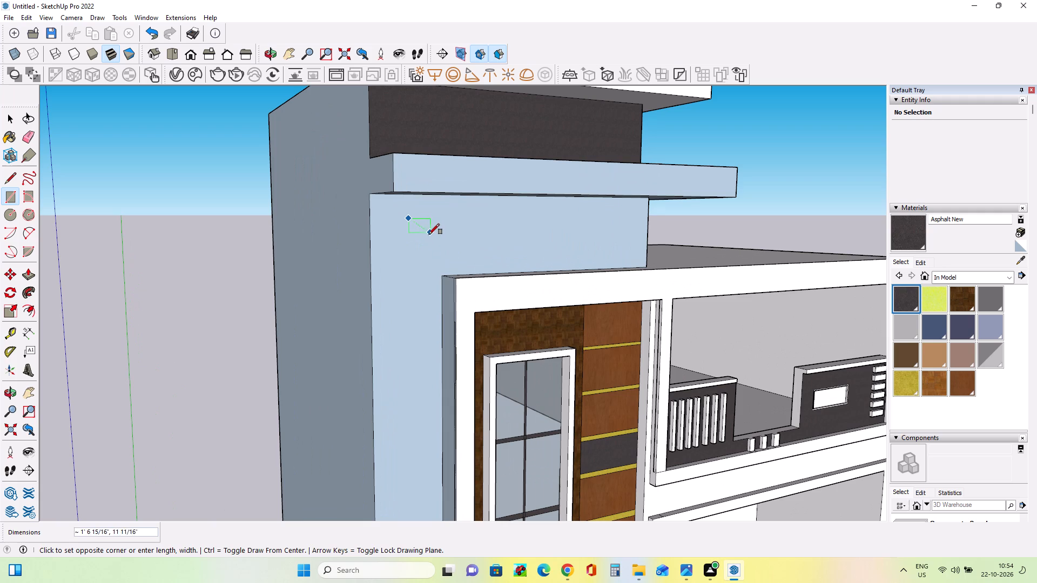
click(430, 236)
middle_drag(465, 259, 373, 280)
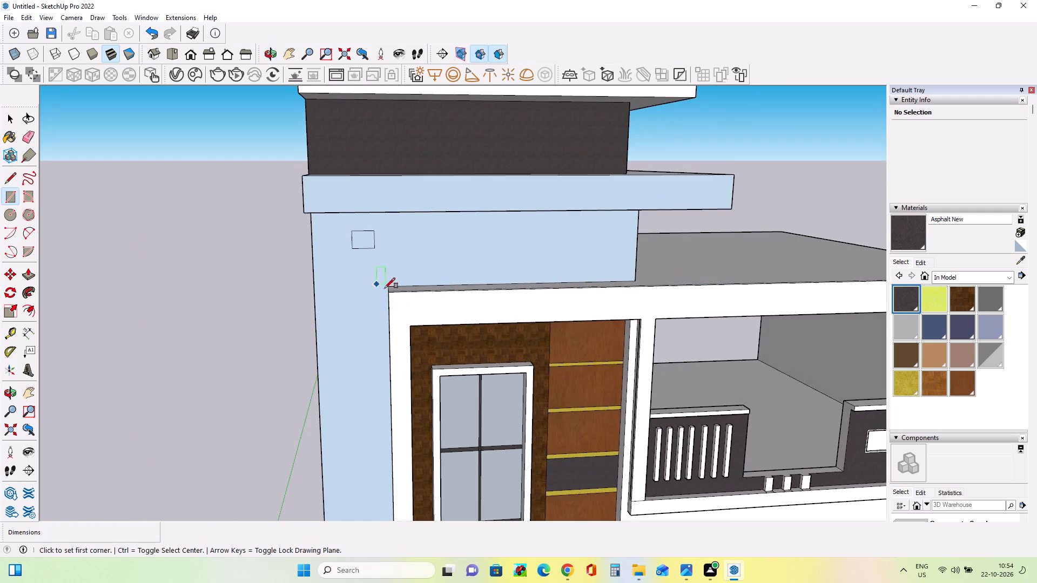
scroll(394, 299, down, 7)
middle_drag(402, 320, 405, 326)
scroll(393, 286, up, 3)
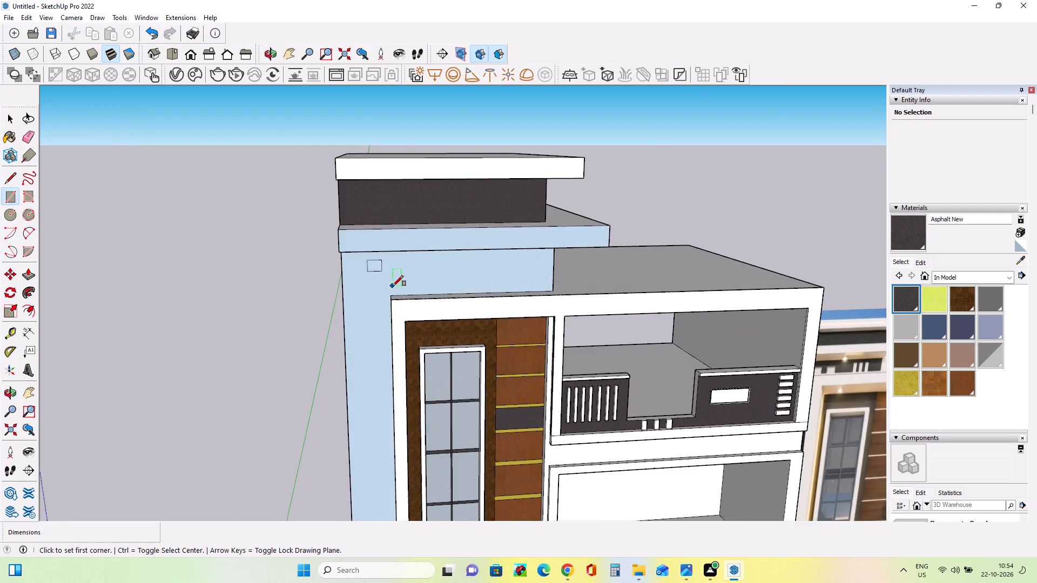
Undo the small rectangle and redraw it as a square about 1' 7" wide, nearer the tower wall's outer edge below the lower roof slab.
scroll(393, 286, up, 3)
key(ctrl+z)
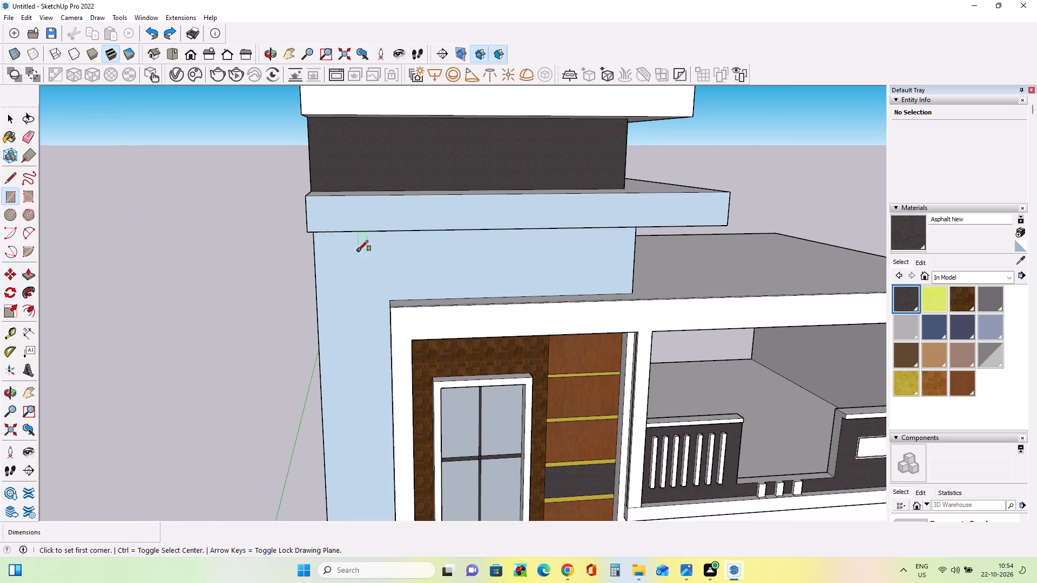
click(345, 250)
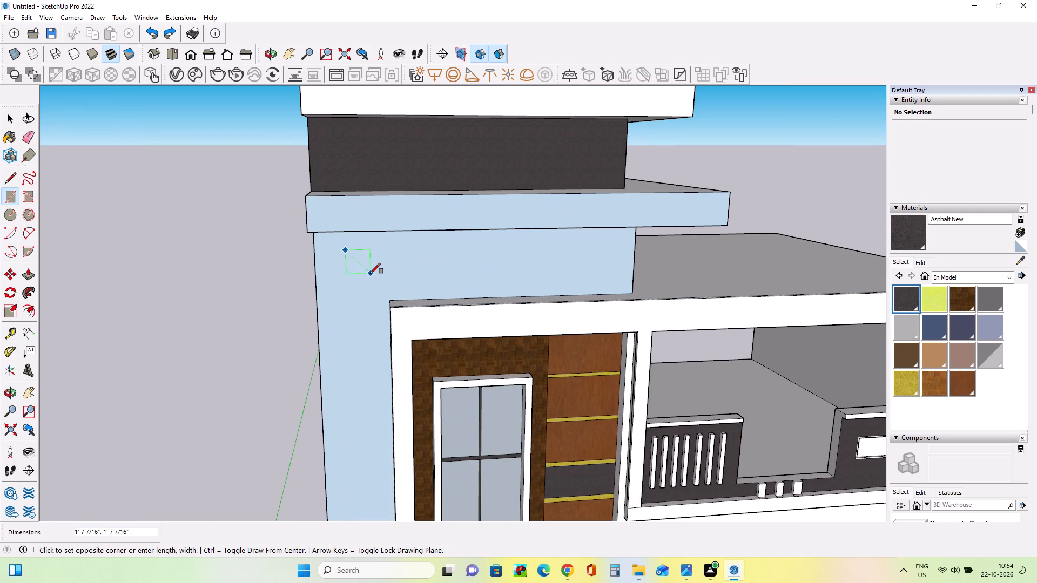
click(370, 274)
Copy the square twice along the tower wall, offset about 2' 7" and then about 2' 4", to form a row of three.
middle_drag(440, 293, 510, 310)
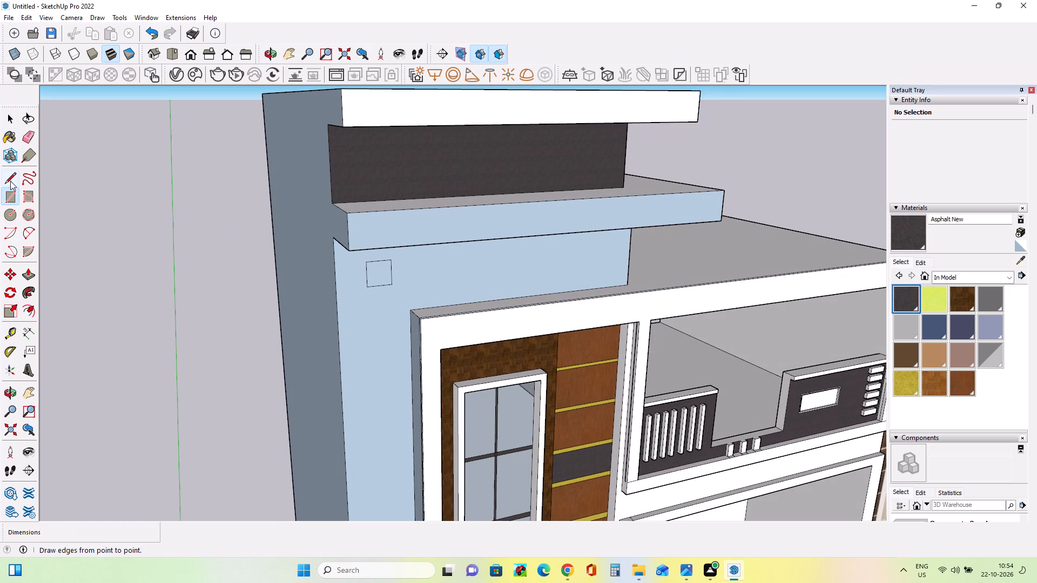
click(11, 120)
ctrl+scroll(374, 269, up, 6)
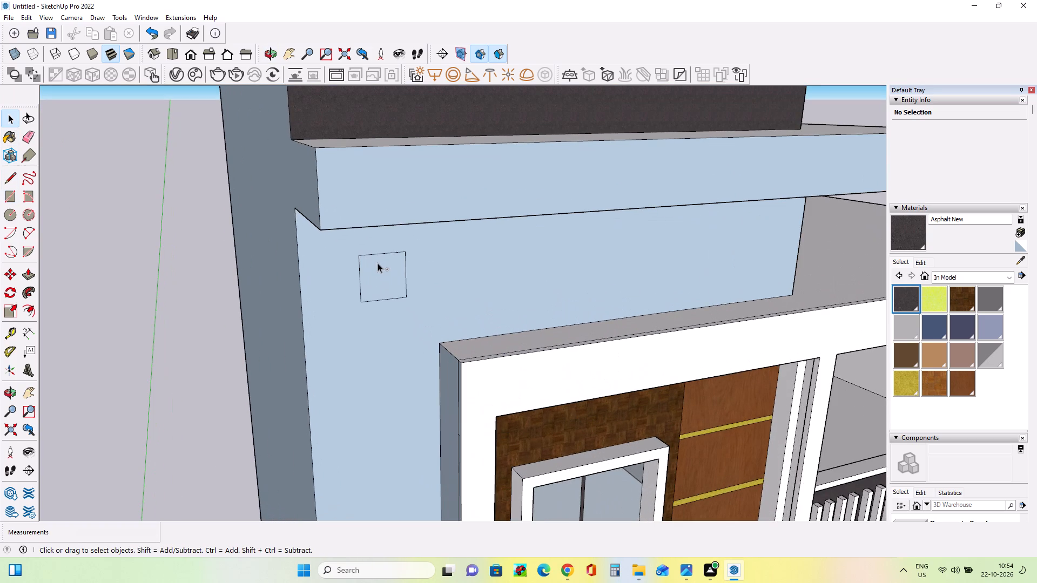
ctrl+click(378, 256)
ctrl+click(395, 250)
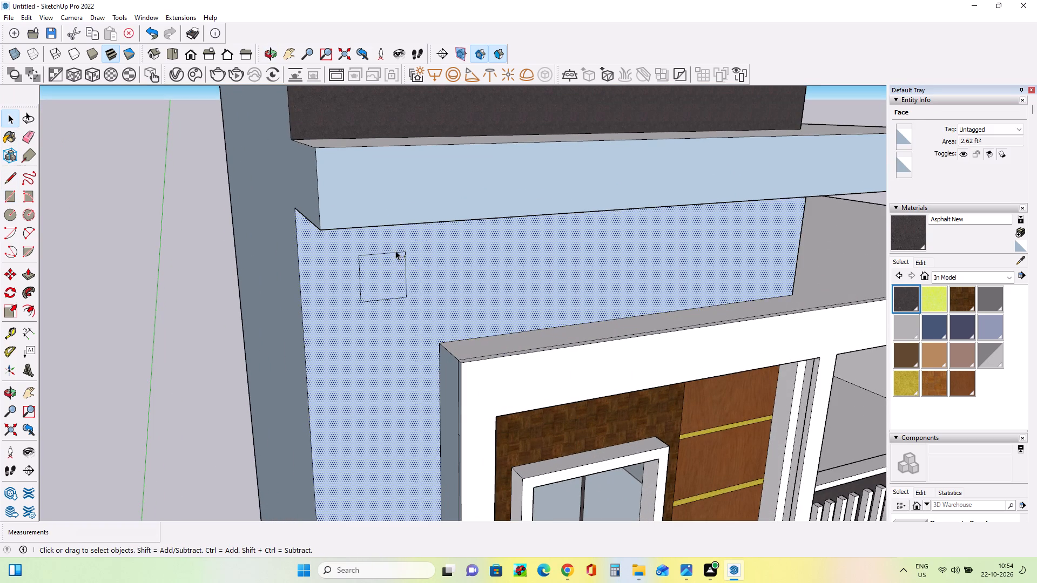
ctrl+click(395, 254)
ctrl+click(406, 270)
ctrl+click(402, 298)
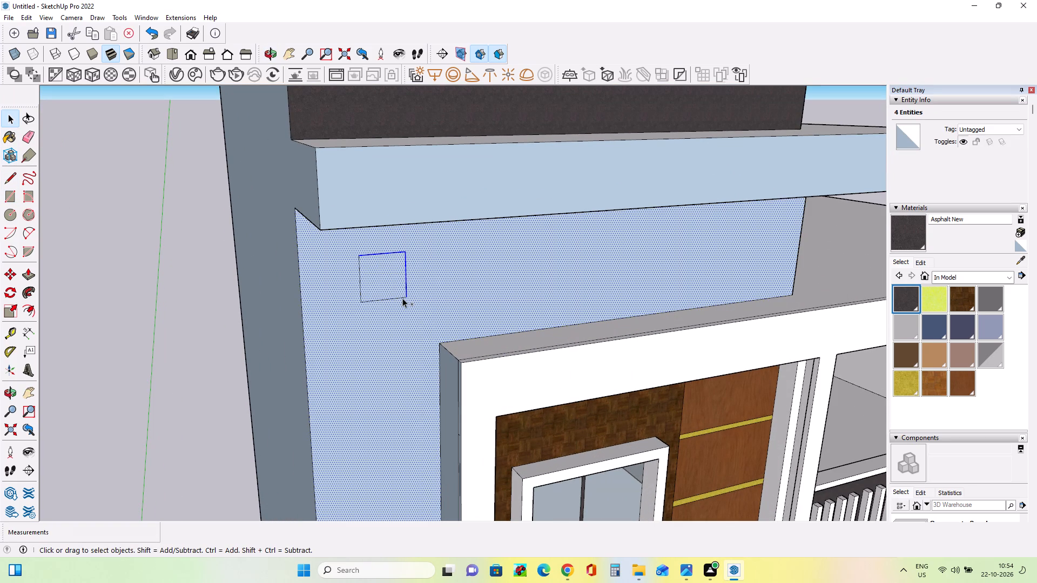
ctrl+click(361, 290)
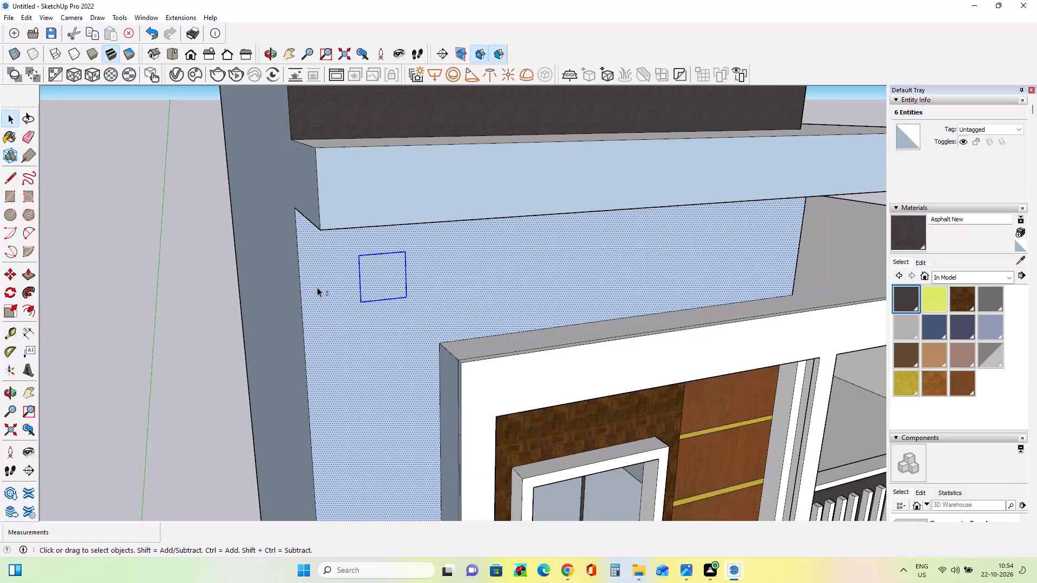
shift+click(328, 284)
middle_drag(409, 328, 387, 314)
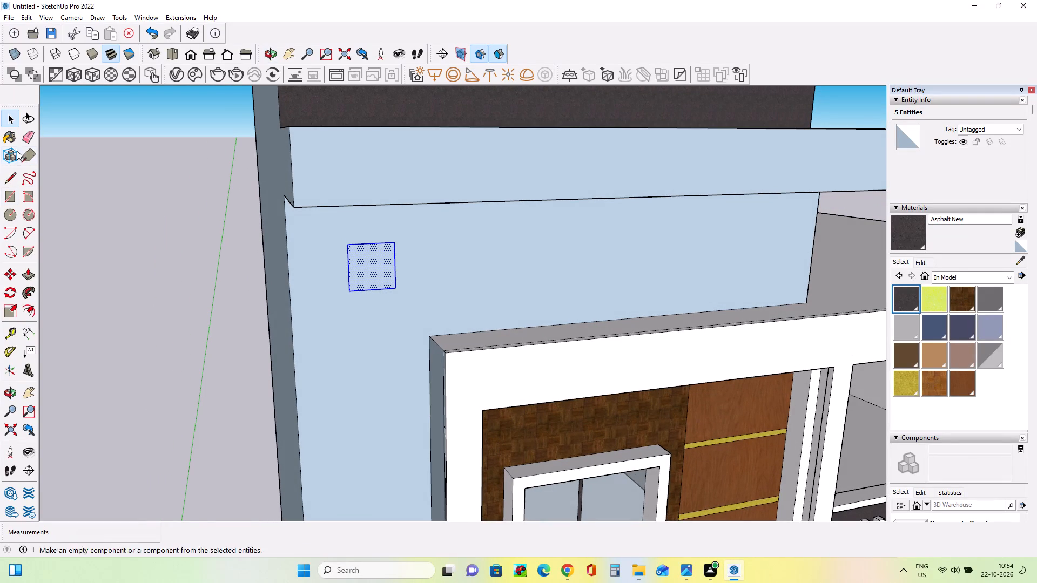
click(9, 278)
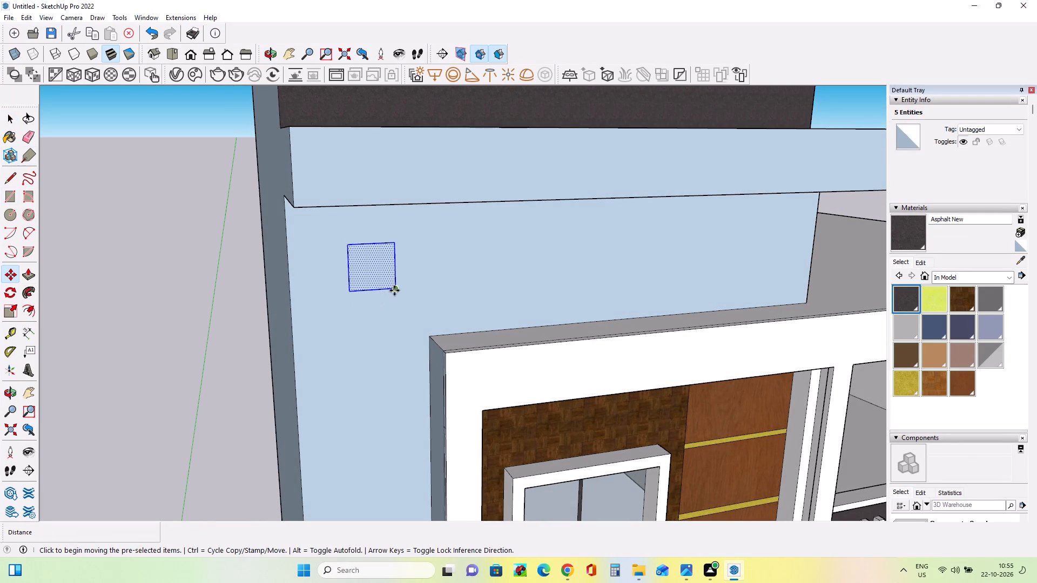
ctrl+click(394, 290)
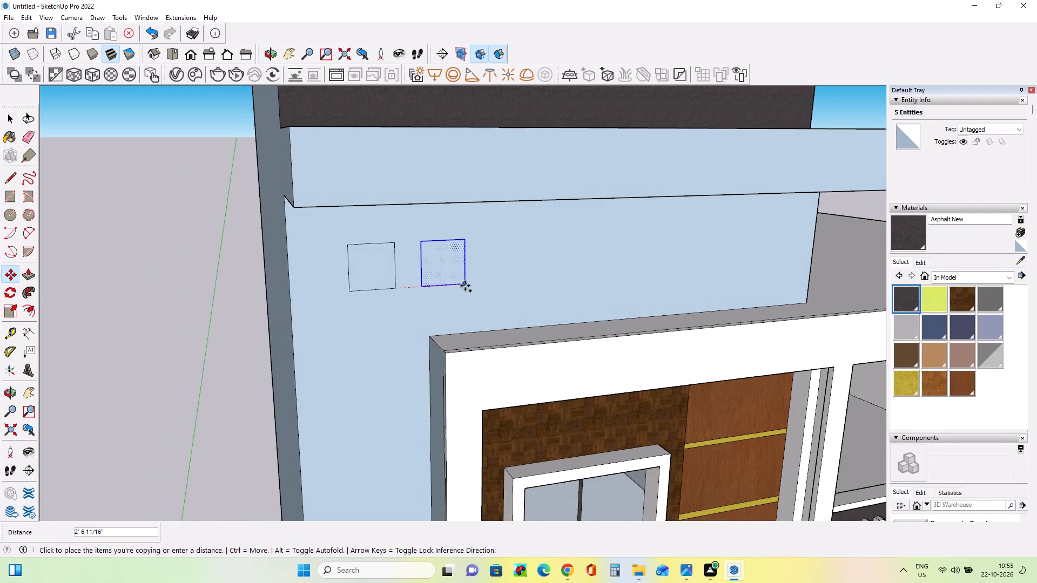
click(465, 286)
click(465, 286)
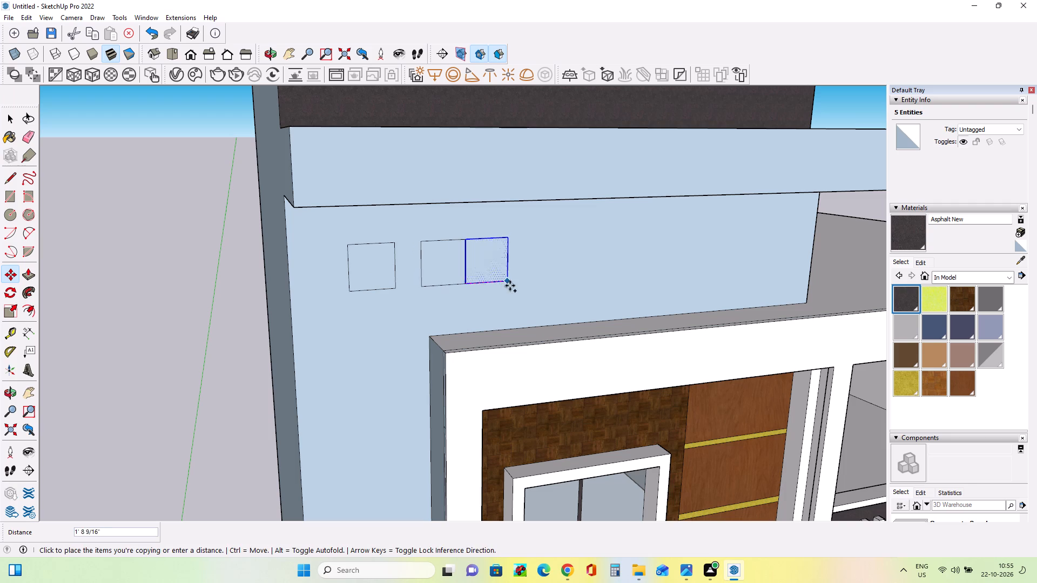
click(526, 284)
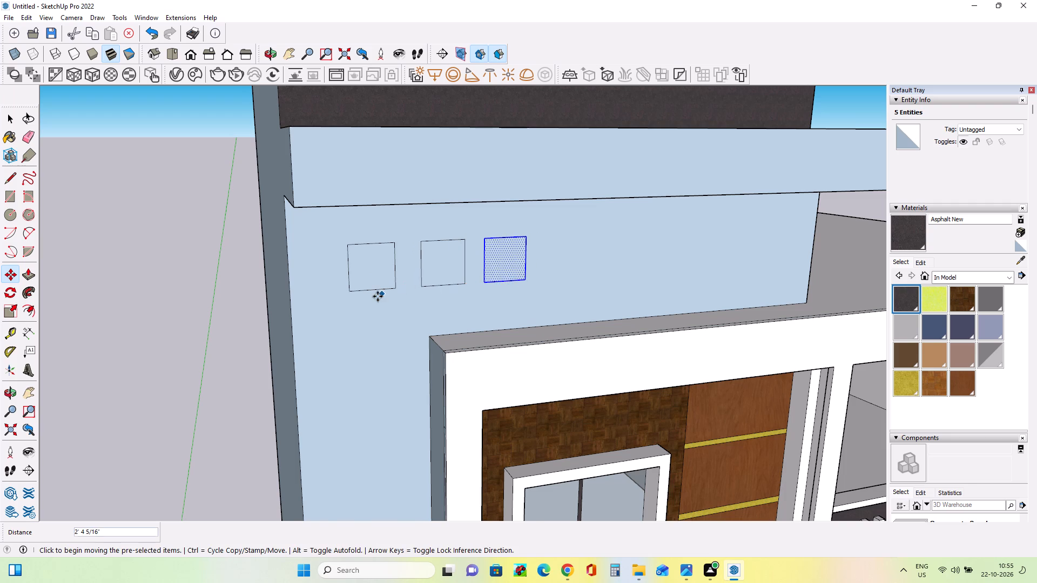
Examine the row of squares and the tower top against the reference image.
scroll(378, 296, down, 11)
middle_drag(517, 345, 453, 343)
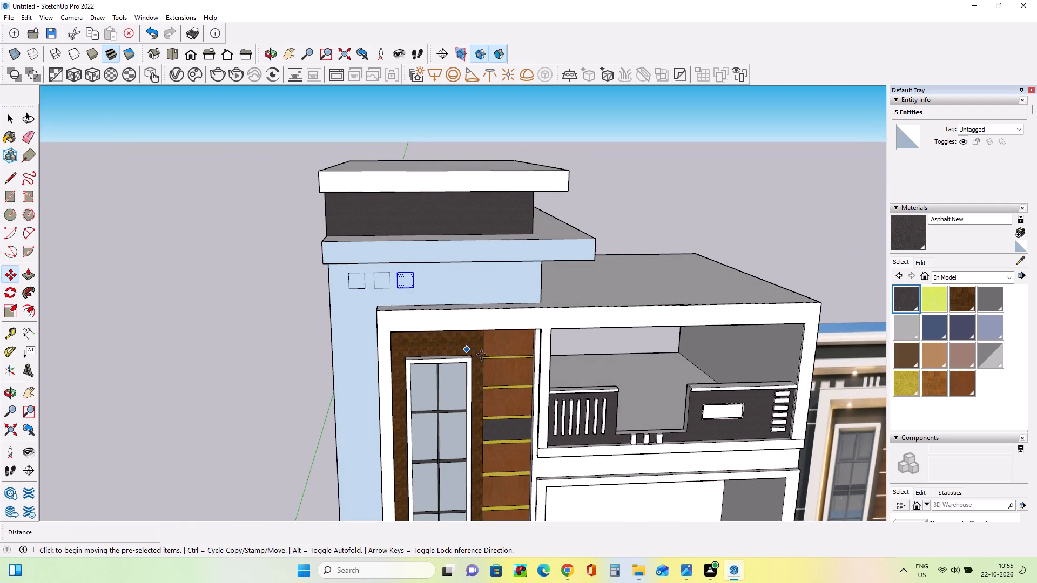
scroll(504, 316, down, 5)
middle_drag(530, 354, 537, 393)
scroll(514, 313, up, 3)
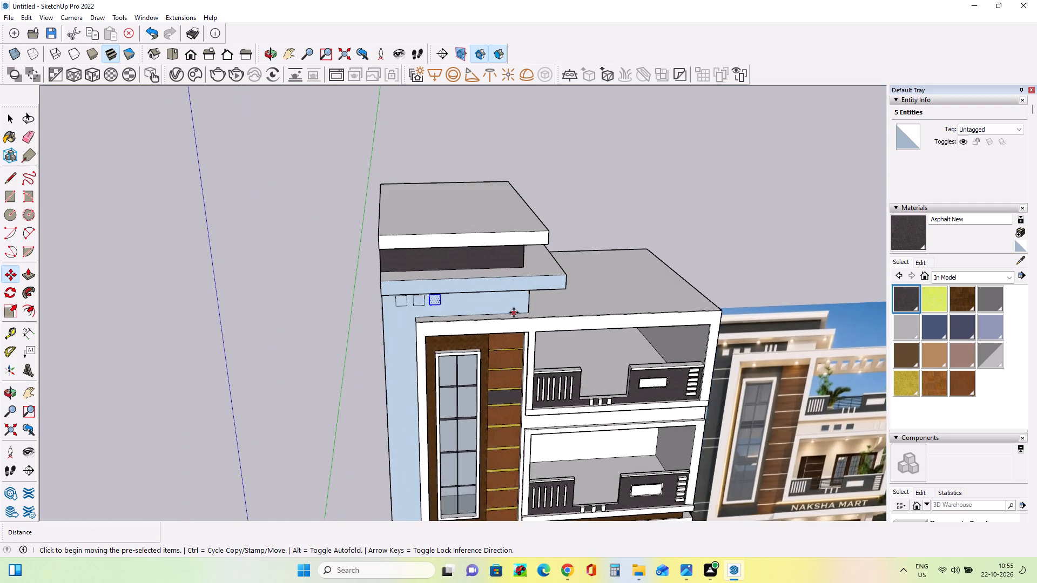
scroll(514, 313, up, 2)
middle_drag(515, 340, 524, 354)
middle_drag(485, 328, 493, 321)
scroll(491, 320, down, 3)
middle_drag(472, 307, 480, 326)
scroll(471, 294, up, 4)
middle_drag(486, 390, 489, 272)
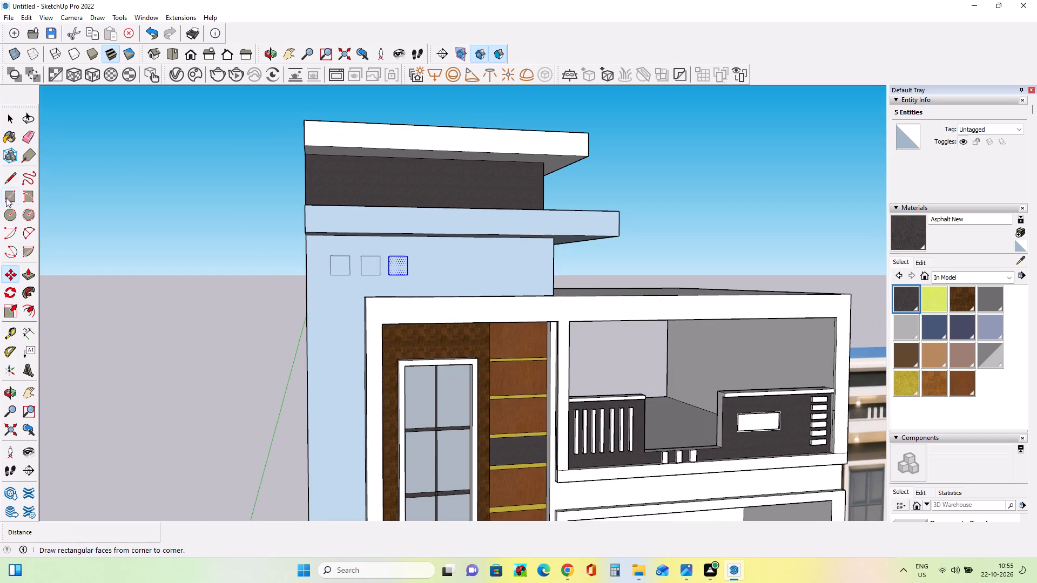
Draw a narrow upright rectangle about 3' 2" high and 10" wide on the tower wall, beyond the inner end of the row of squares.
click(7, 198)
middle_drag(439, 280, 446, 257)
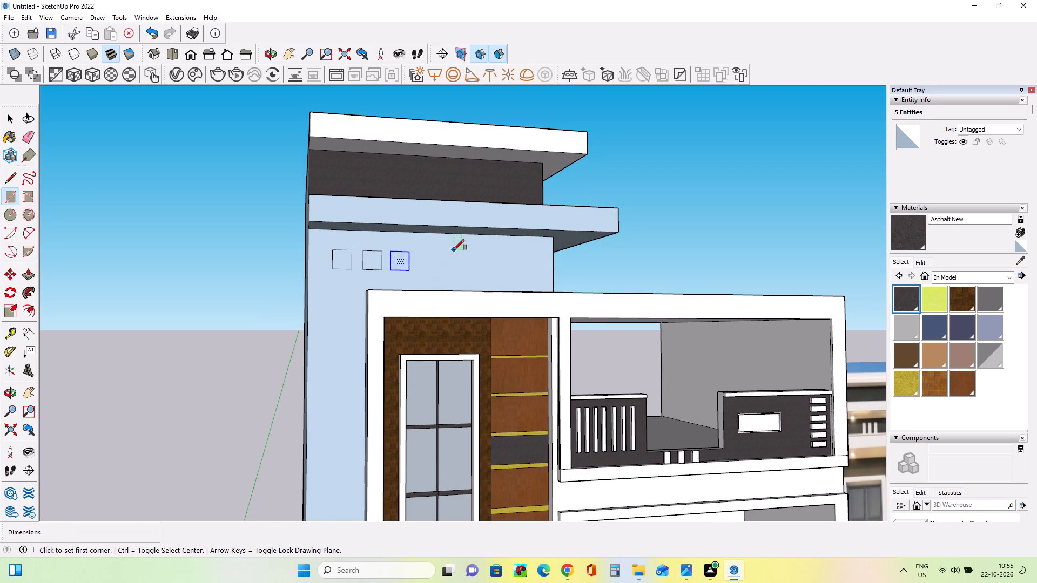
scroll(454, 250, down, 2)
middle_drag(456, 253, 463, 266)
middle_drag(464, 265, 466, 271)
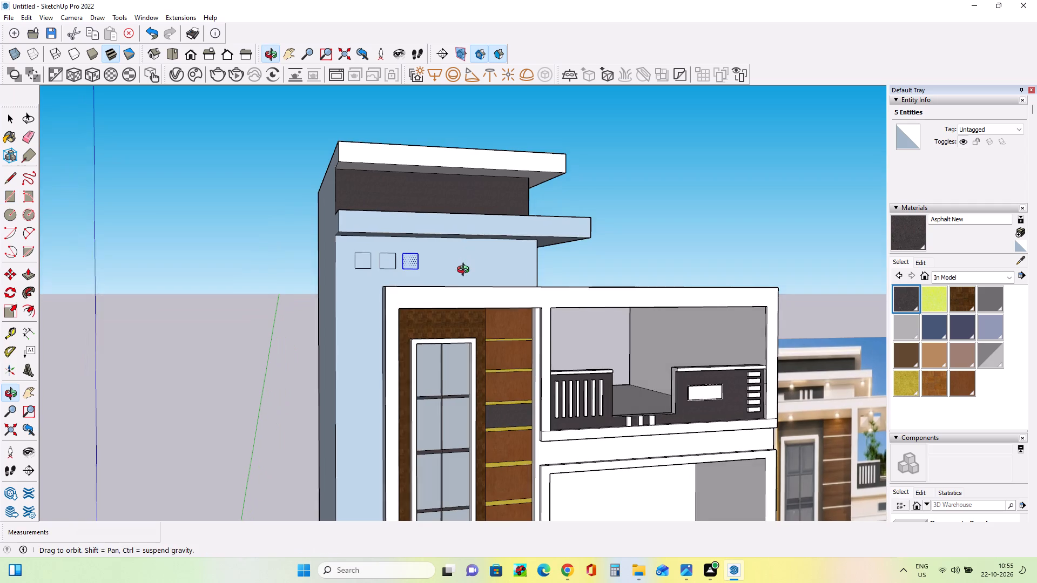
middle_drag(466, 271, 466, 272)
scroll(466, 272, down, 1)
middle_drag(466, 272, 447, 289)
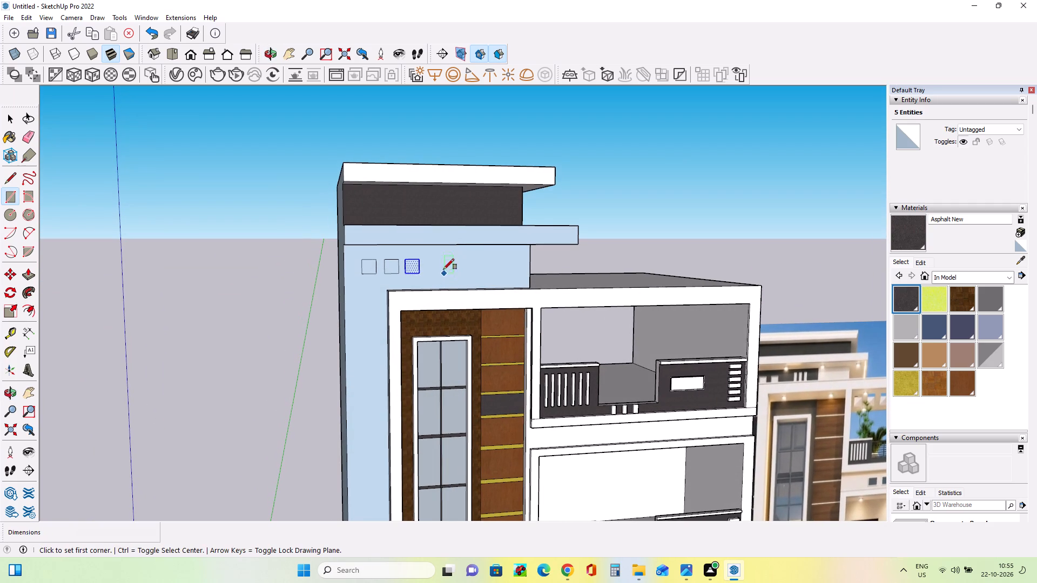
middle_drag(442, 278, 452, 261)
scroll(449, 251, up, 5)
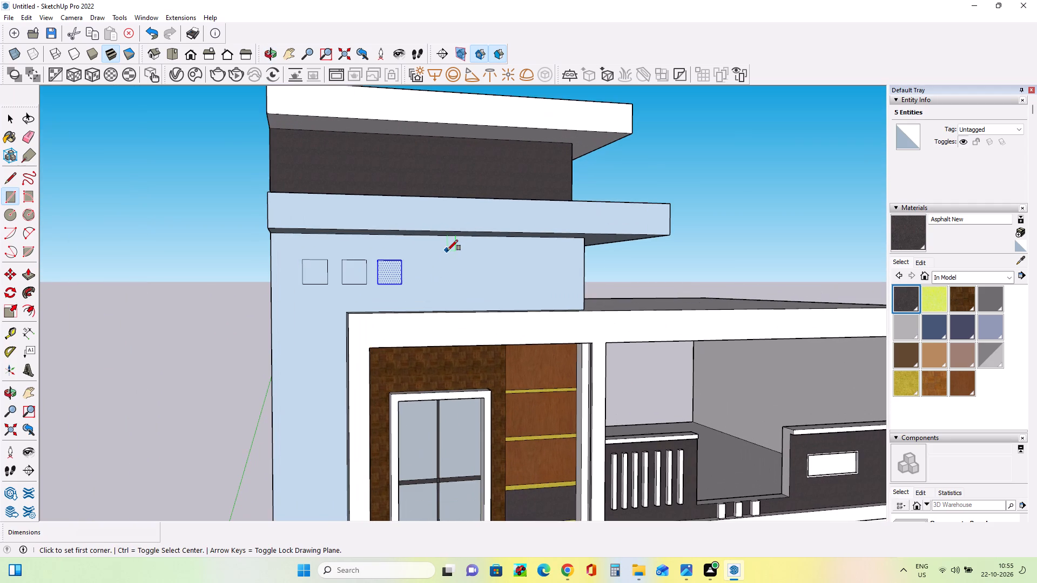
click(443, 248)
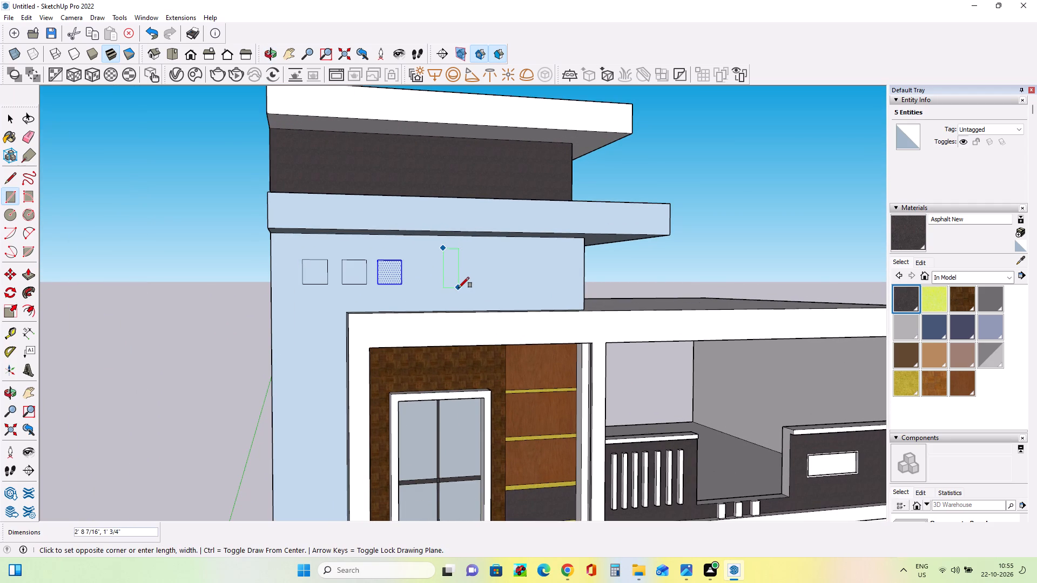
middle_drag(459, 288, 452, 308)
scroll(452, 299, up, 1)
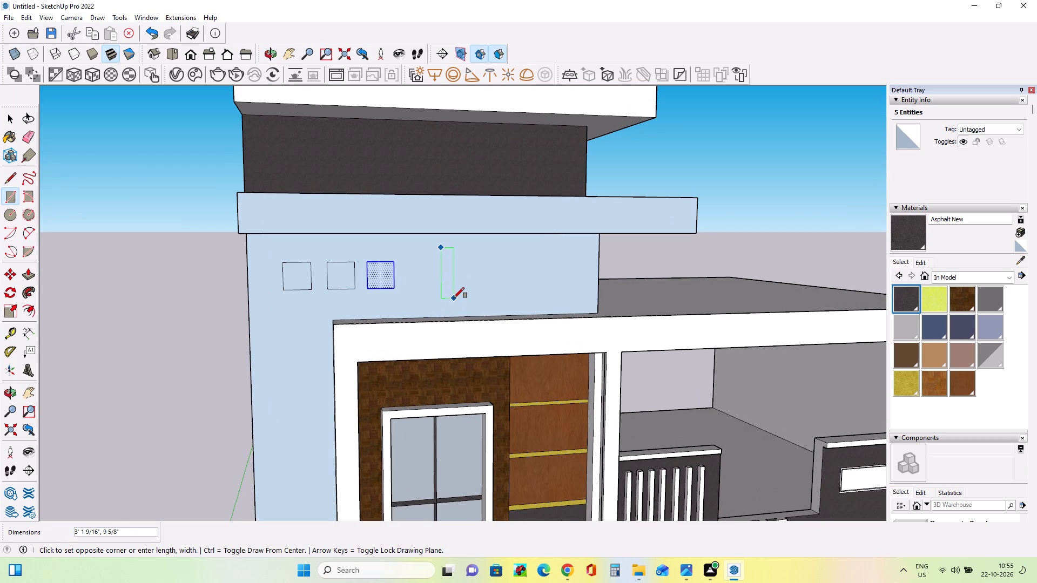
click(454, 298)
Copy the narrow upright rectangle's four edges twice along the tower wall to form three closely spaced vertical strips.
middle_drag(476, 304, 487, 337)
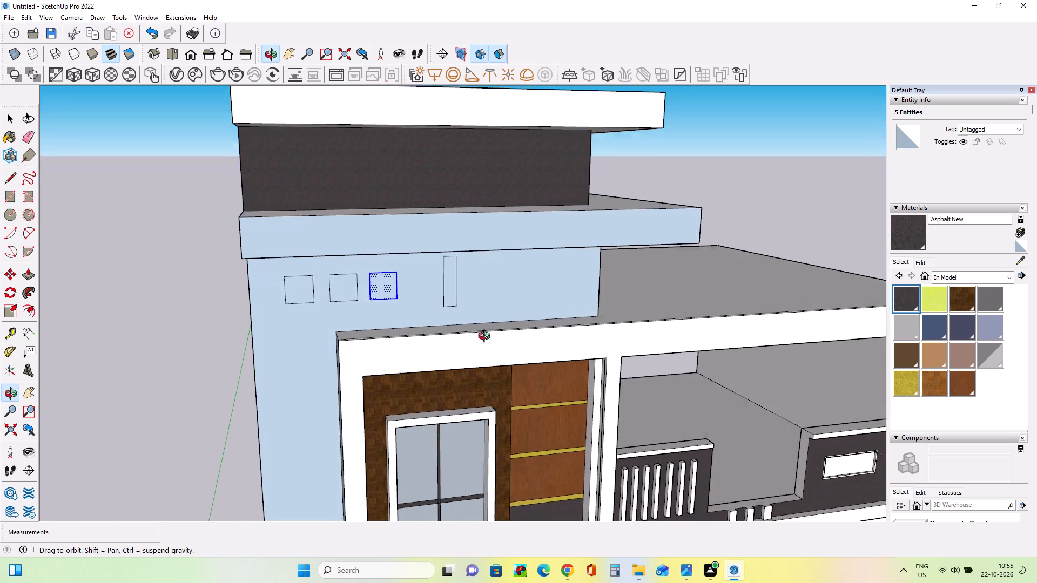
middle_drag(487, 337, 468, 301)
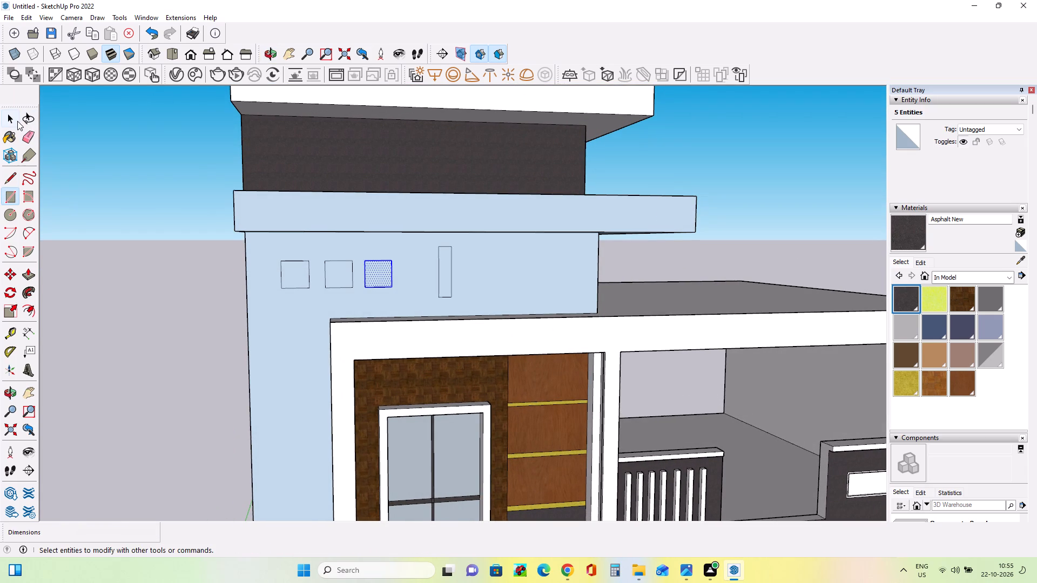
click(15, 117)
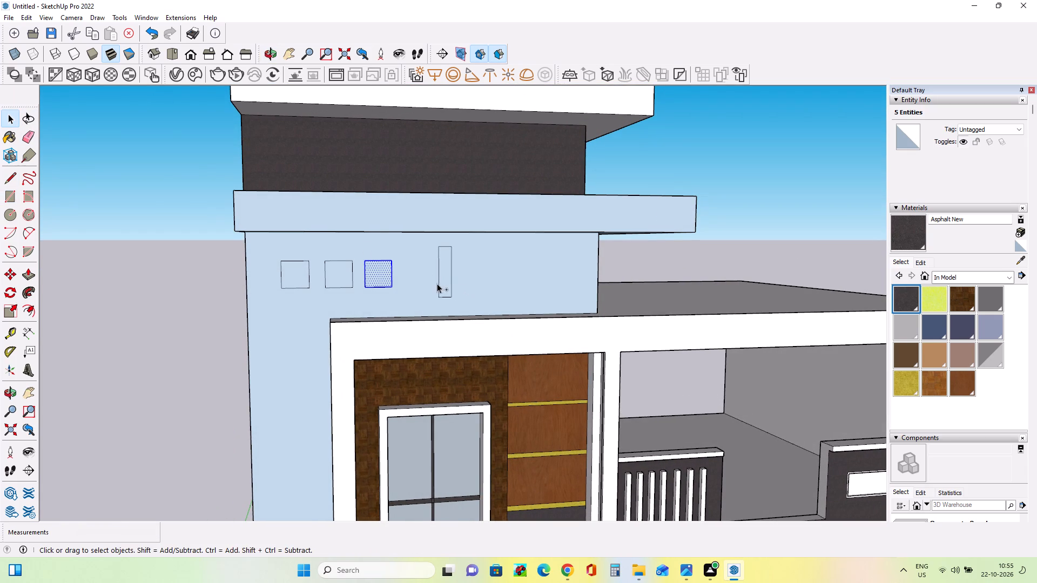
ctrl+click(440, 287)
double_click(103, 233)
ctrl+click(439, 289)
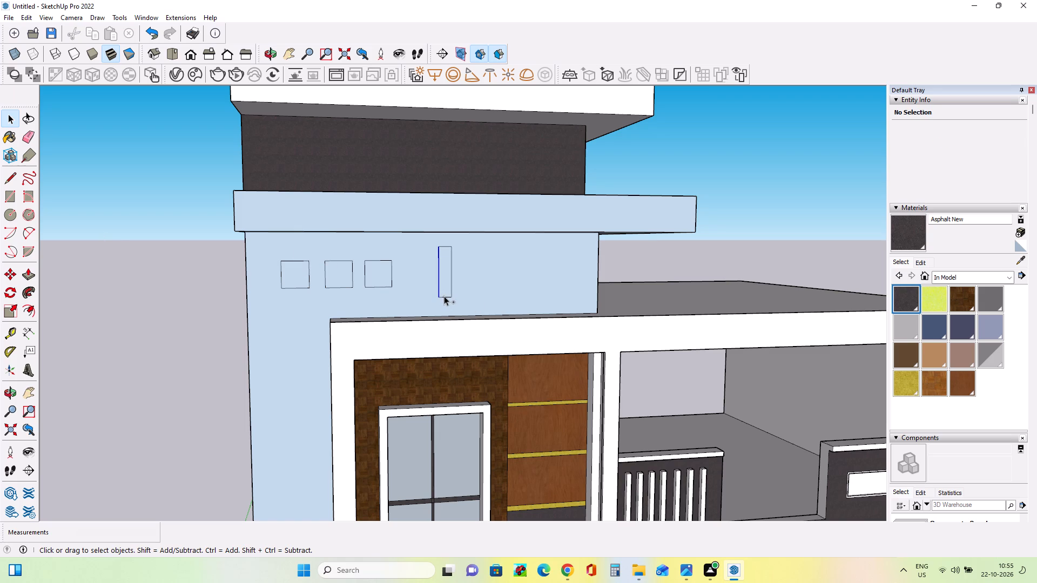
ctrl+click(444, 296)
ctrl+click(453, 293)
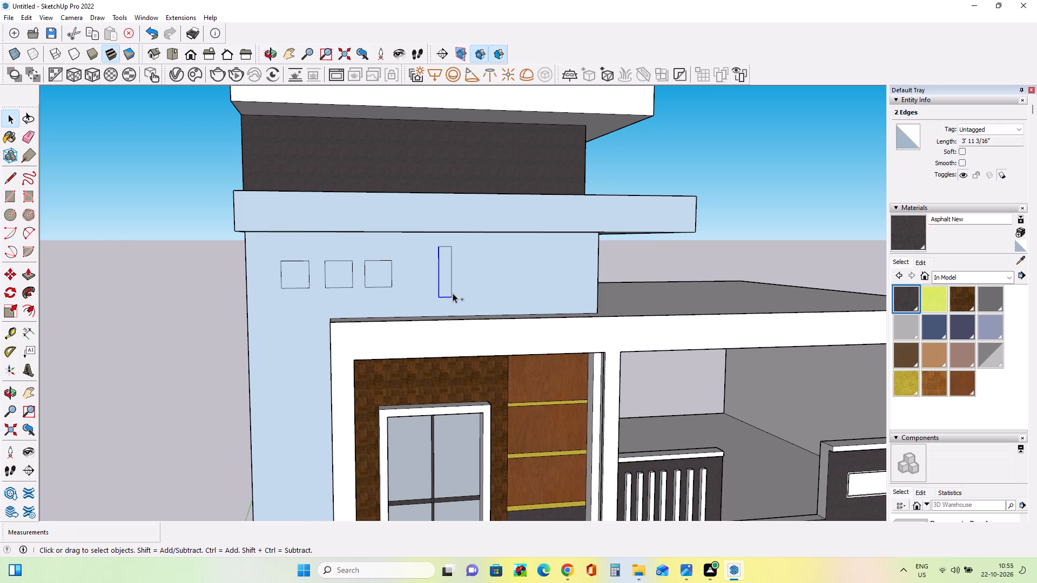
ctrl+click(446, 247)
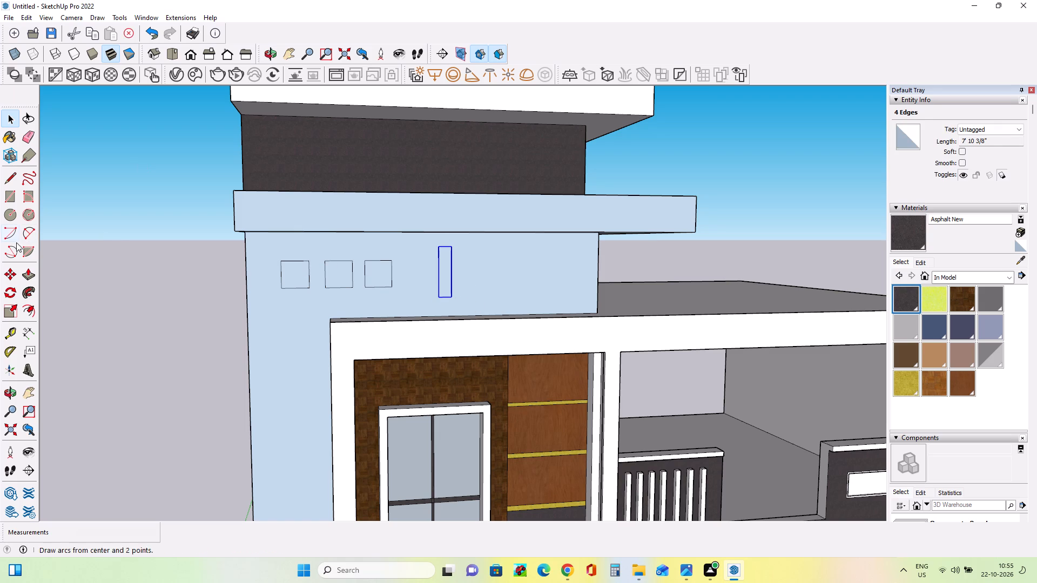
click(7, 275)
click(453, 296)
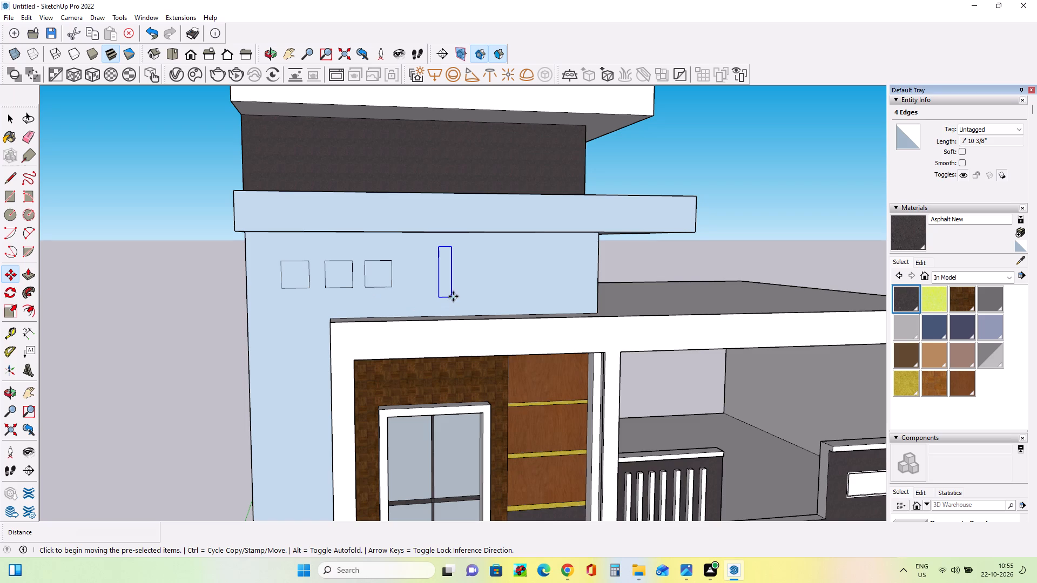
click(474, 299)
click(474, 299)
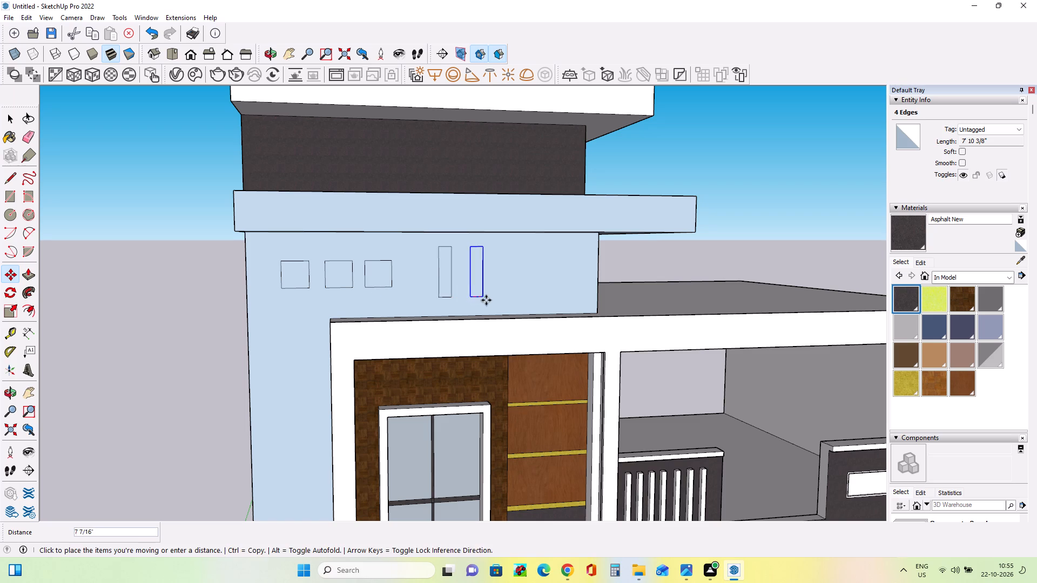
click(496, 301)
Clear the selection and examine the squares and vertical strips on the tower wall against the reference image.
middle_drag(427, 323, 432, 326)
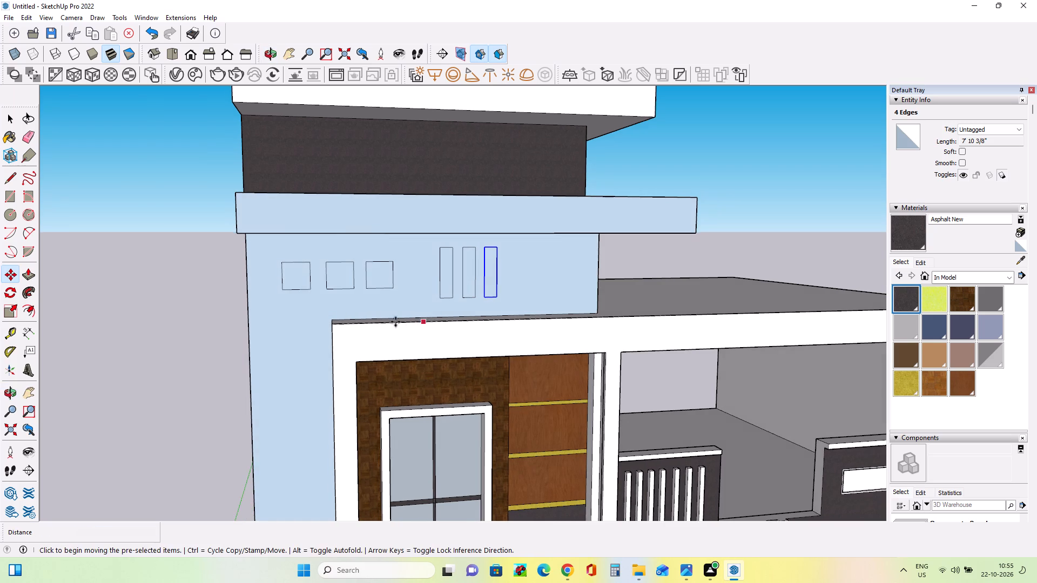
scroll(255, 297, down, 8)
middle_drag(400, 349, 402, 380)
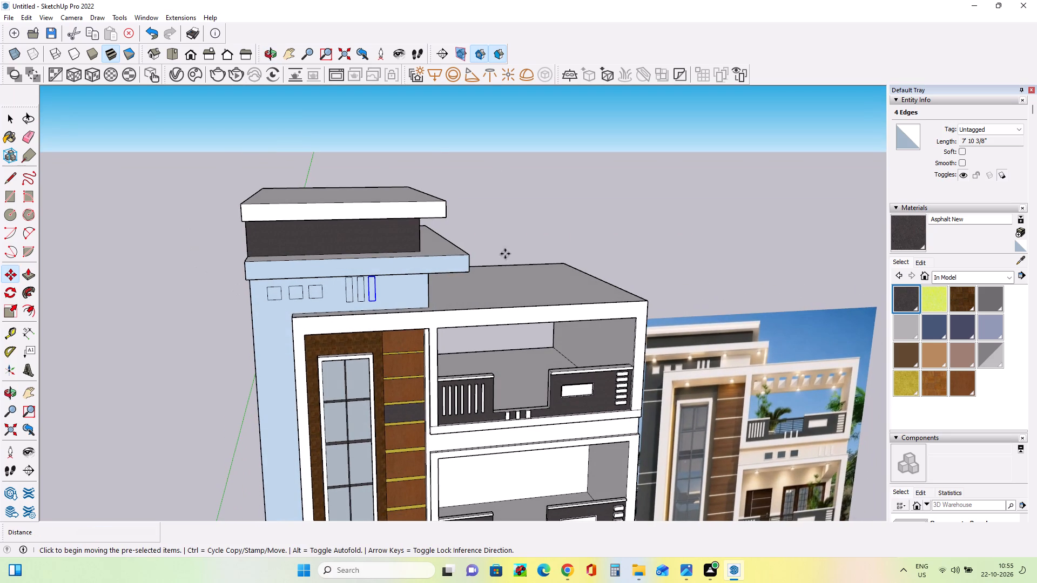
middle_drag(449, 276, 464, 295)
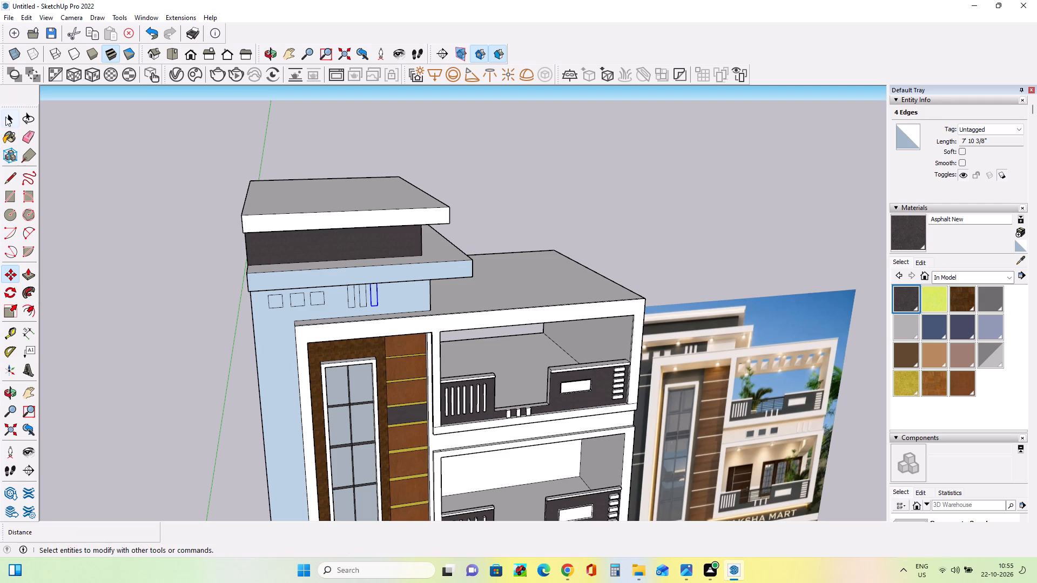
click(5, 117)
double_click(179, 238)
middle_drag(255, 412, 375, 311)
scroll(407, 235, up, 3)
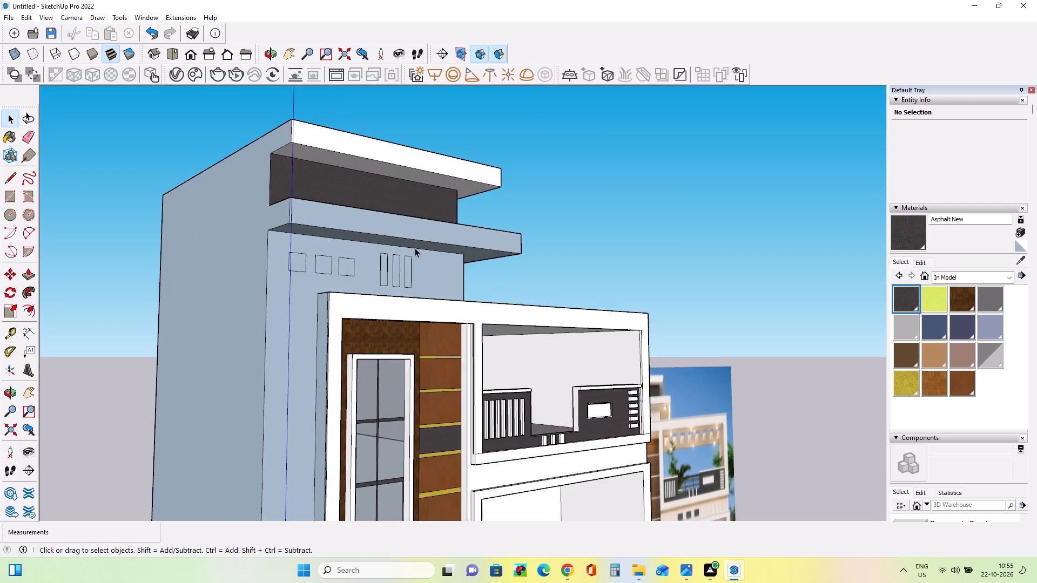
middle_drag(427, 261, 435, 299)
middle_drag(259, 289, 218, 308)
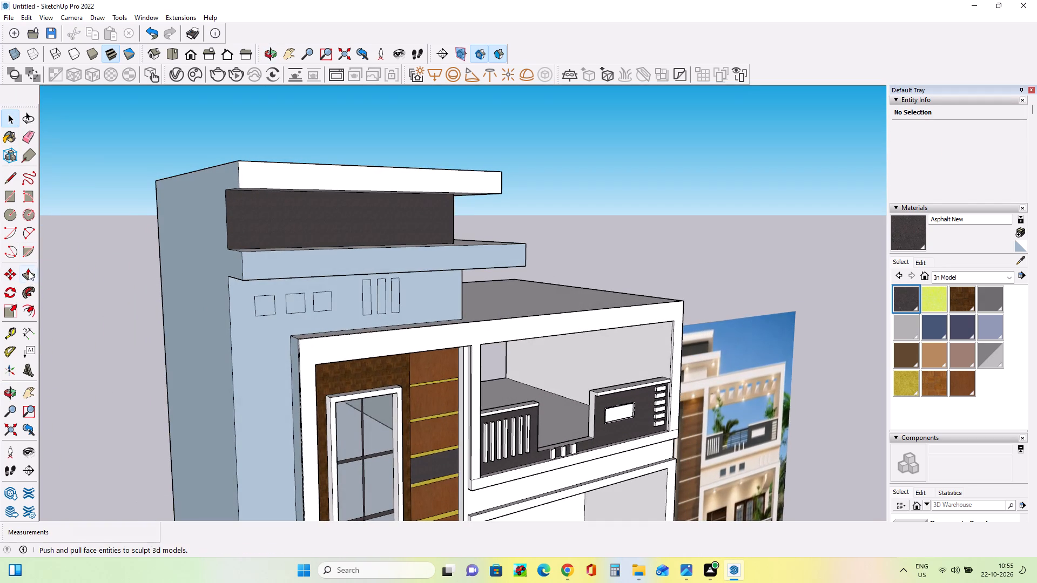
Push/Pull the three small squares on the tower wall outward to equal projections of about 1' 1/8".
click(28, 273)
scroll(251, 315, up, 3)
click(268, 311)
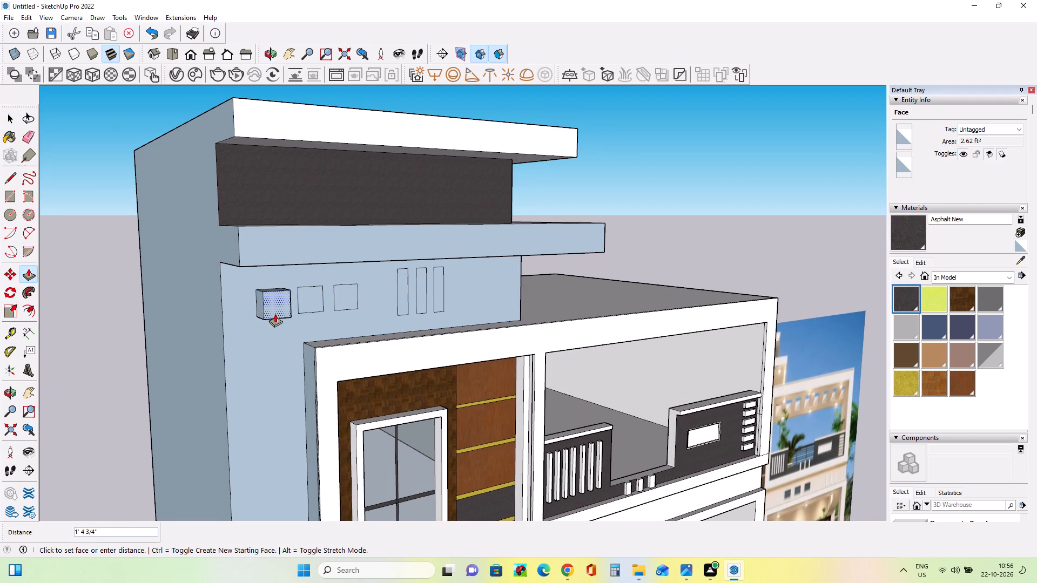
click(274, 313)
click(305, 302)
click(280, 313)
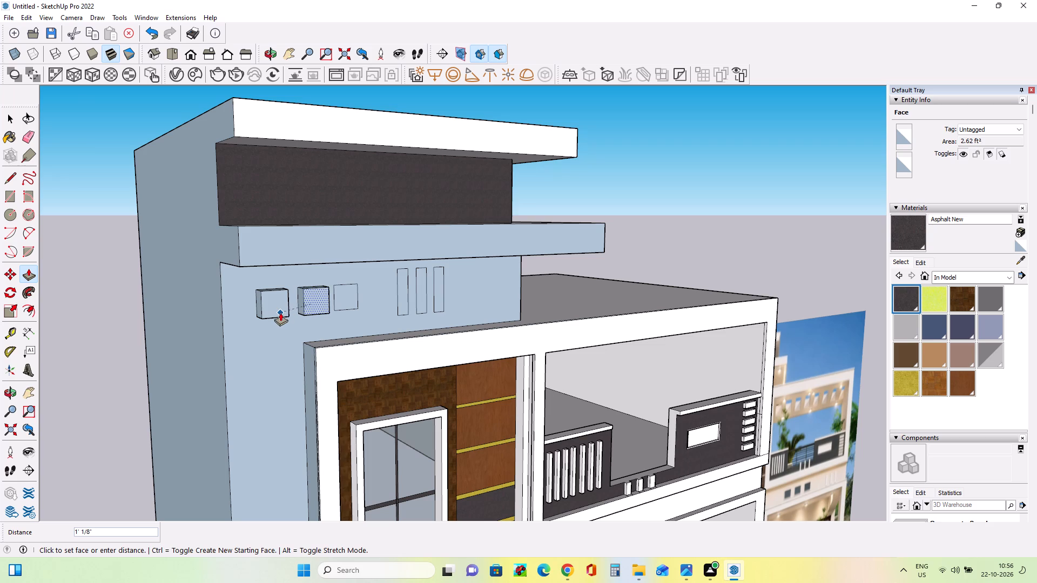
click(341, 301)
click(321, 308)
Push/Pull the three narrow vertical strips outward from the tower wall to match the square blocks' projection of about 1' 1/8".
middle_drag(429, 348, 326, 394)
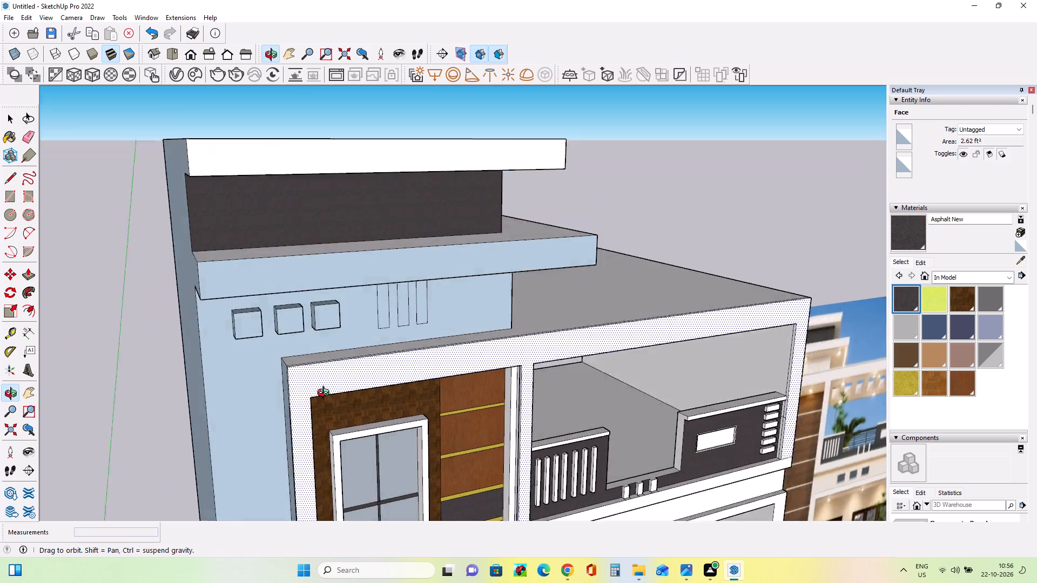
middle_drag(326, 394, 324, 391)
scroll(354, 336, up, 4)
click(359, 318)
click(272, 308)
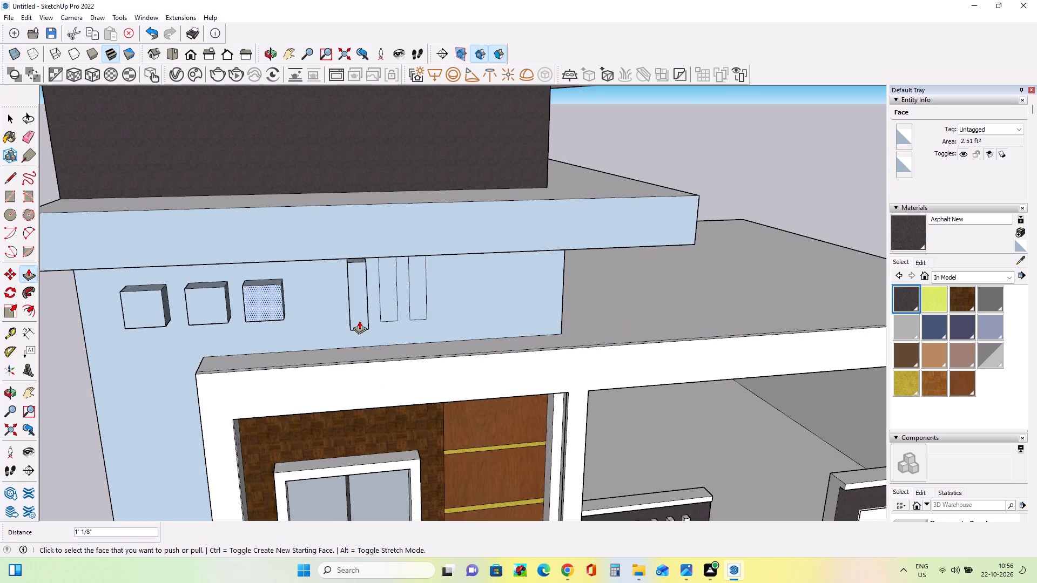
middle_drag(393, 322, 397, 316)
click(388, 308)
click(364, 323)
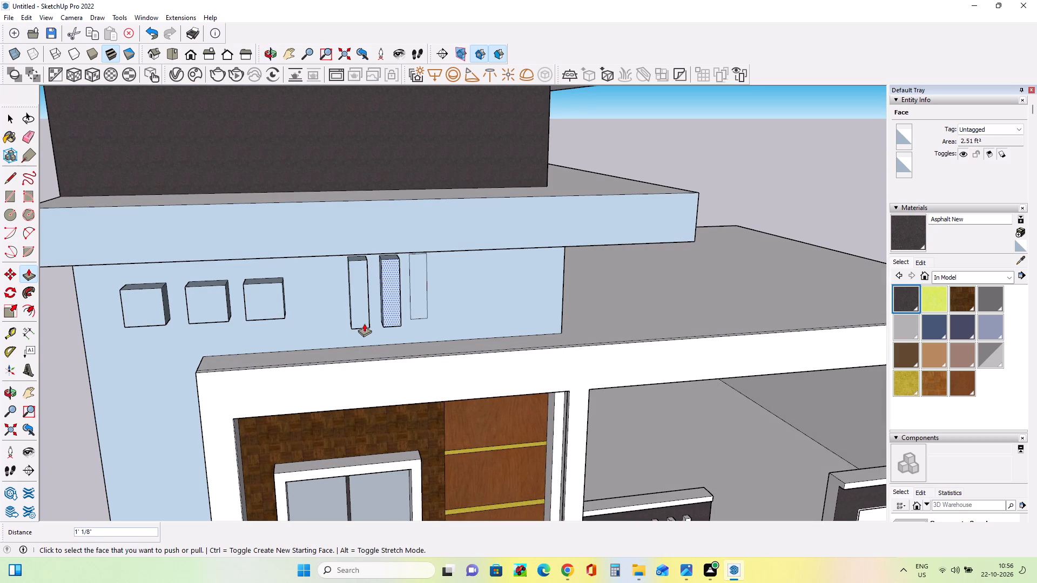
click(422, 308)
click(392, 317)
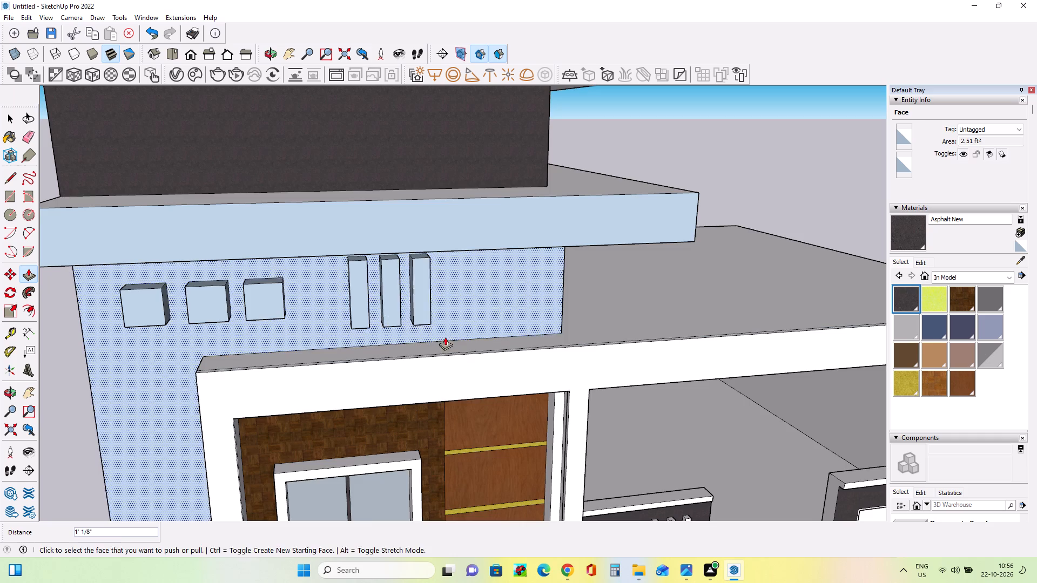
Paint the front faces of the three square blocks with 0010_Snow from the Colors-Named collection.
middle_drag(445, 337, 519, 303)
scroll(455, 294, down, 3)
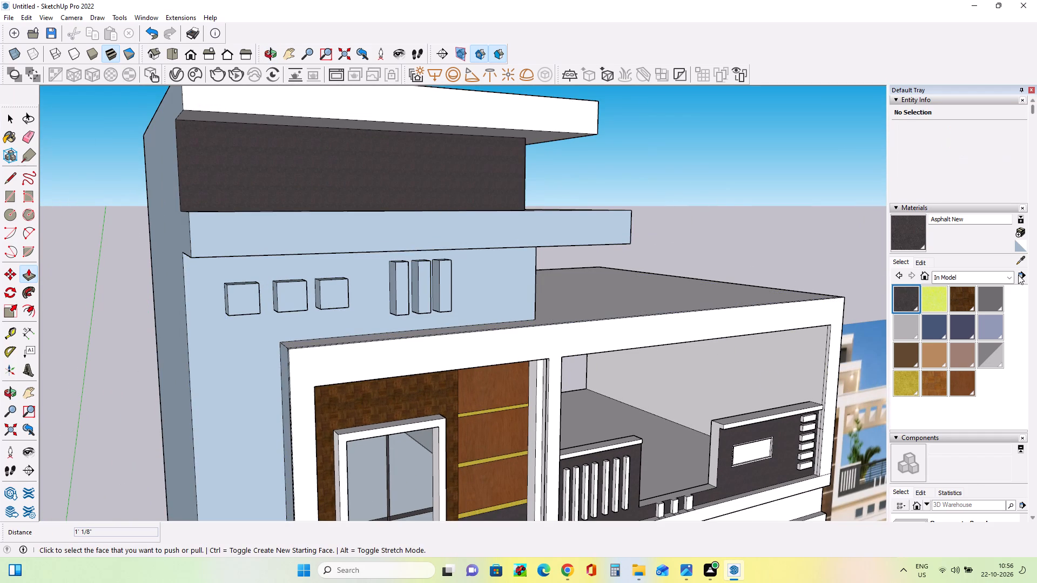
click(946, 289)
click(945, 284)
click(953, 277)
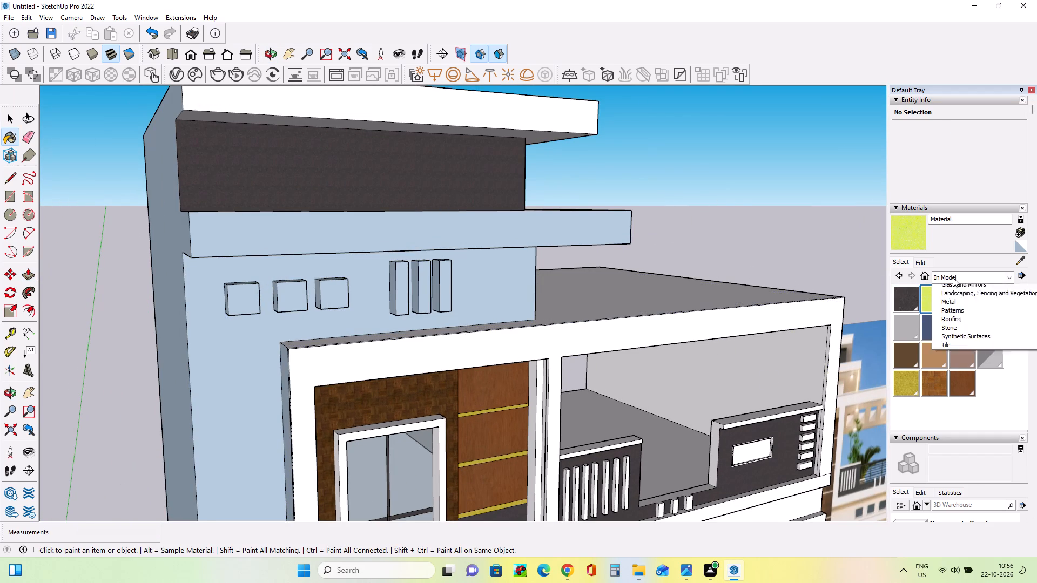
click(971, 347)
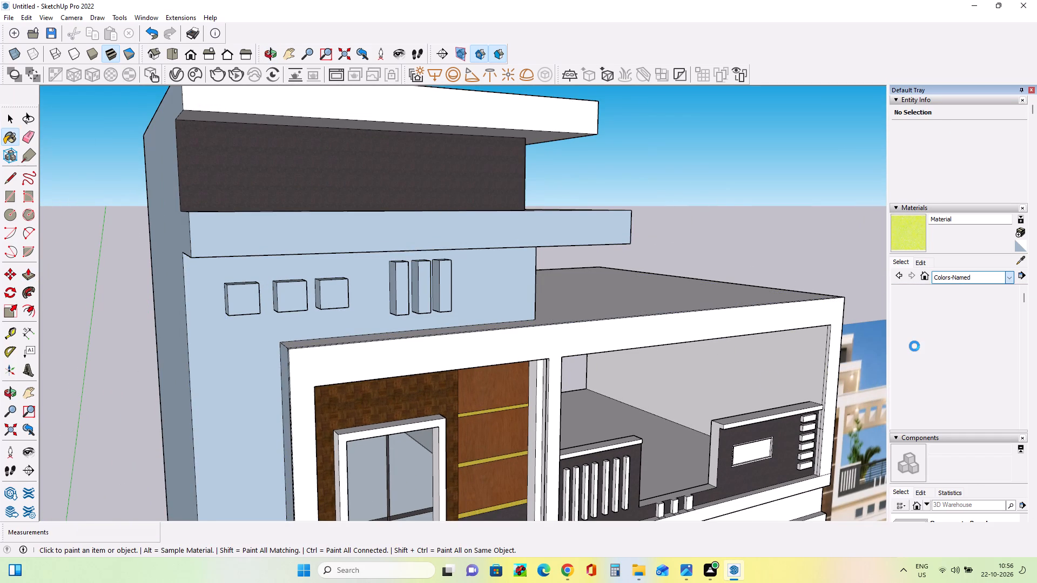
click(934, 361)
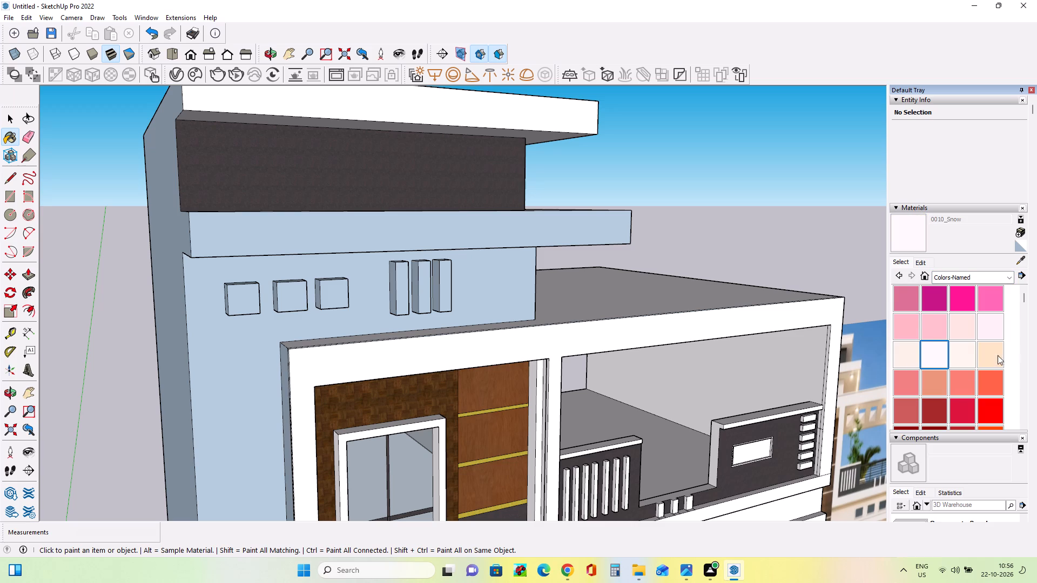
click(345, 294)
click(297, 300)
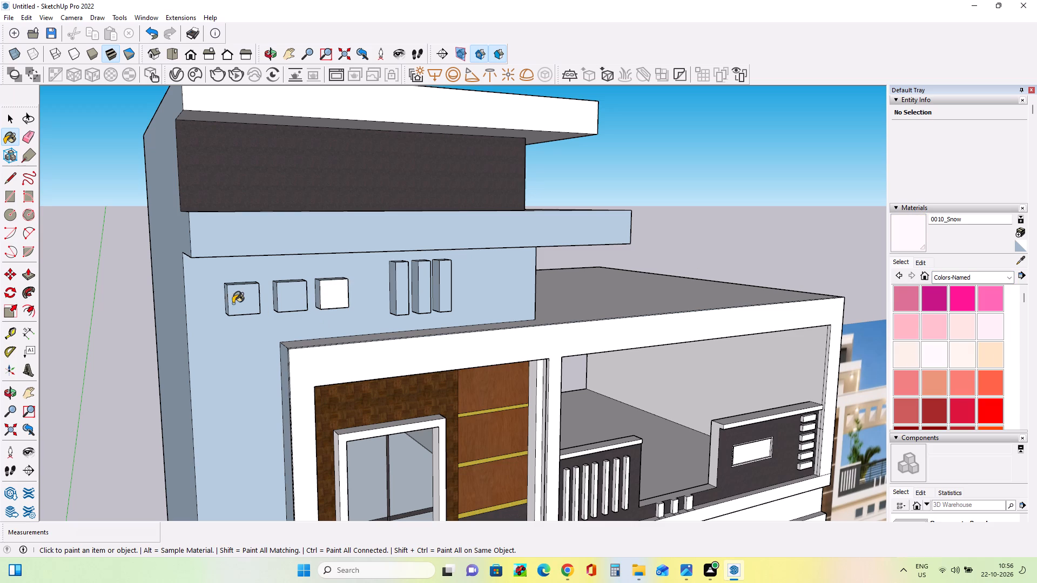
click(238, 303)
Paint the outer side faces and top faces of the three square blocks with 0010_Snow.
middle_drag(312, 308, 446, 316)
click(429, 311)
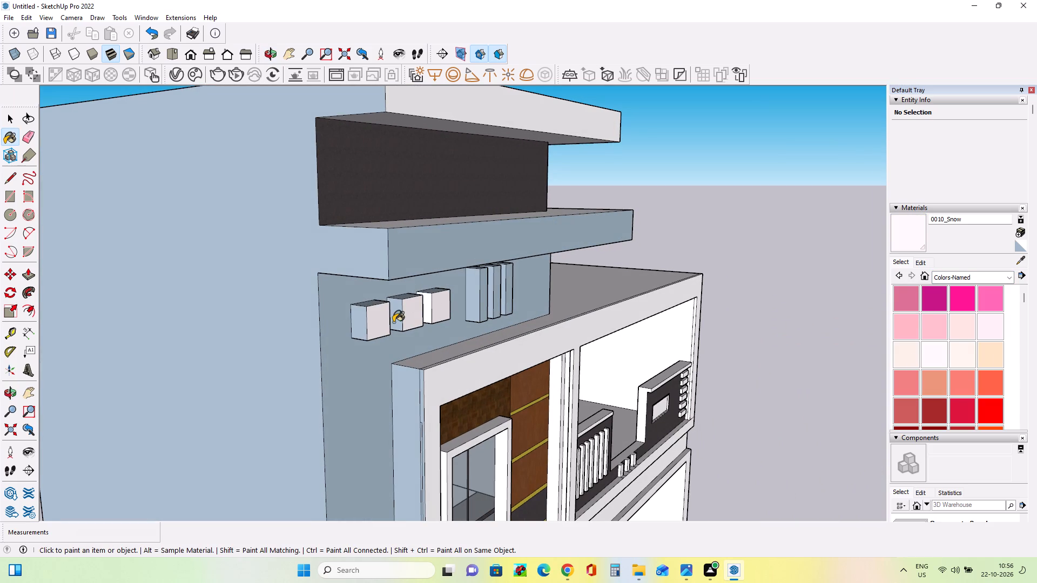
click(396, 318)
click(360, 330)
middle_drag(402, 330, 393, 376)
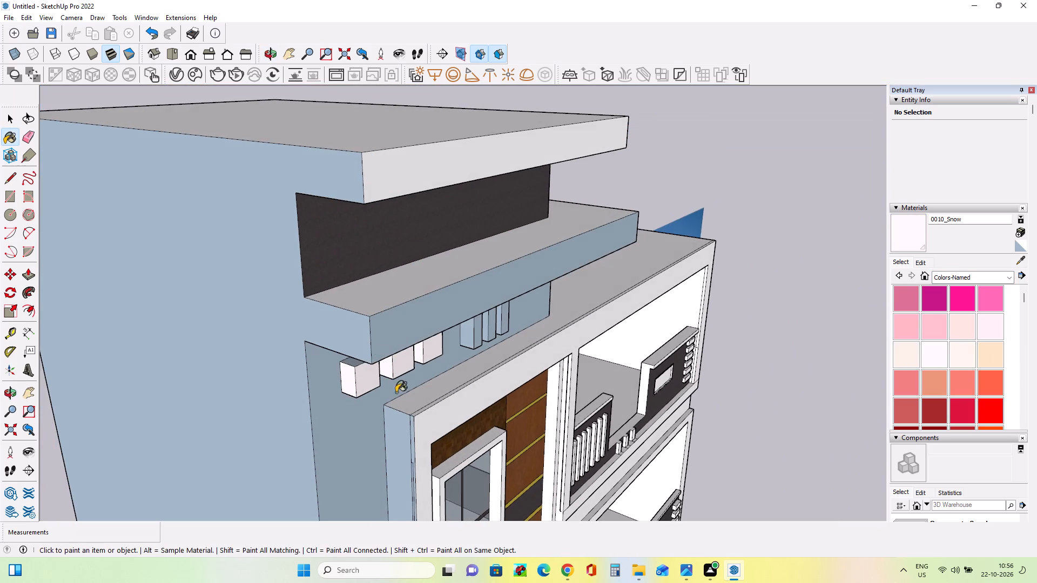
middle_drag(394, 387, 389, 341)
scroll(372, 288, up, 6)
click(350, 275)
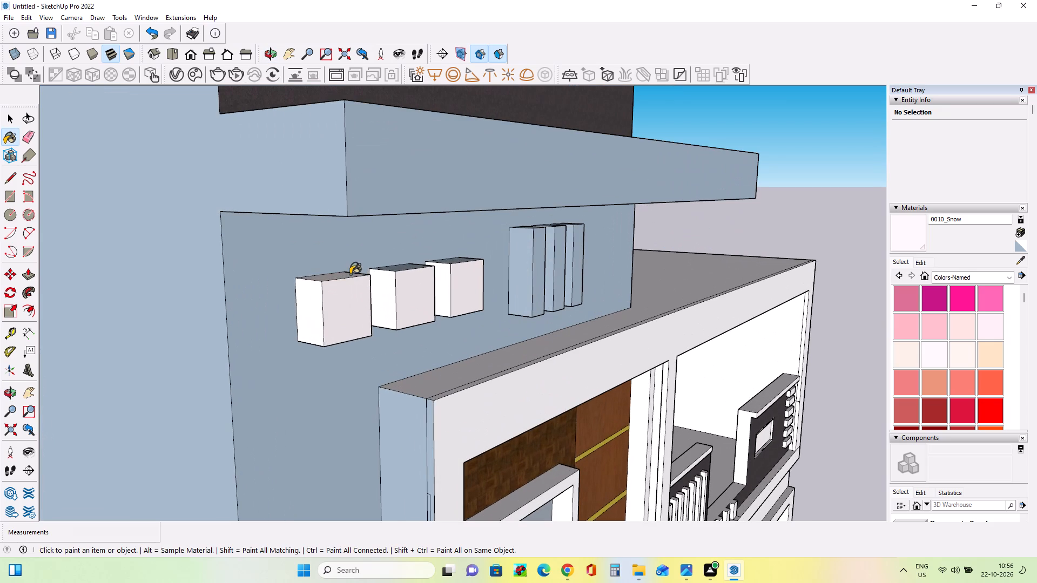
click(392, 268)
click(468, 261)
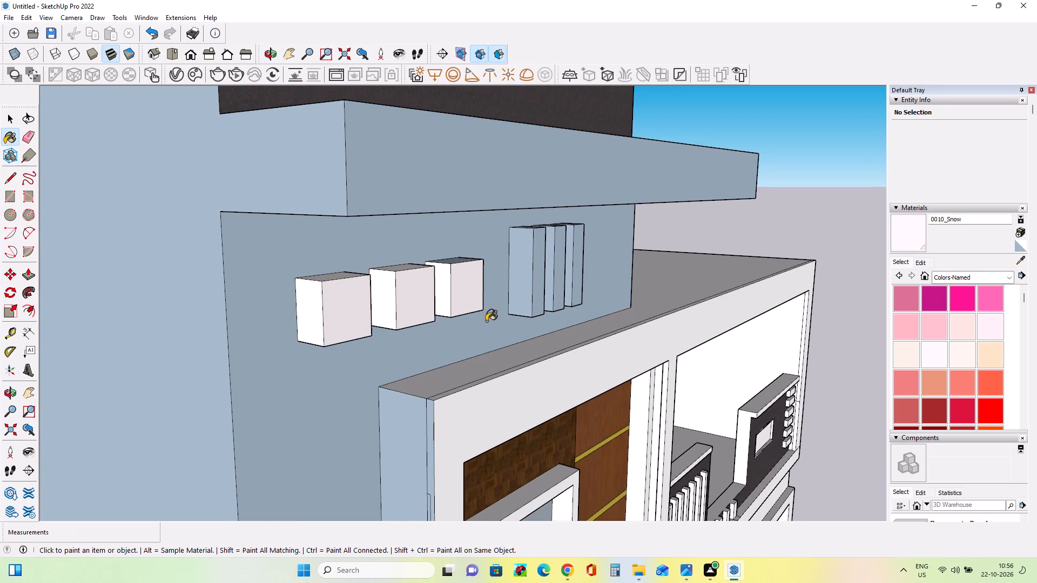
middle_click(486, 321)
click(461, 261)
Paint the undersides of the three square blocks with 0010_Snow.
middle_drag(463, 320, 465, 158)
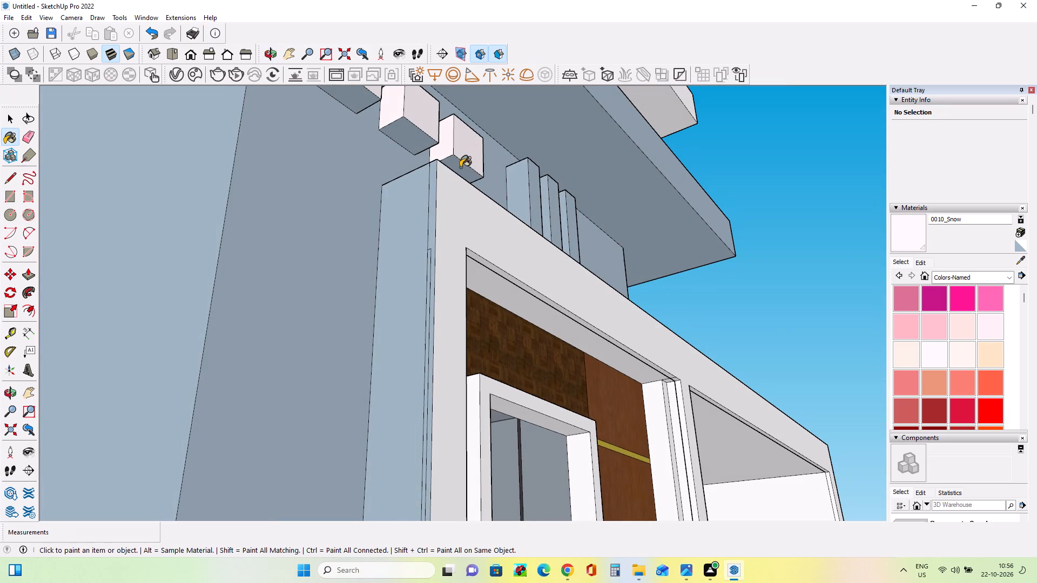
click(460, 167)
click(414, 139)
click(362, 100)
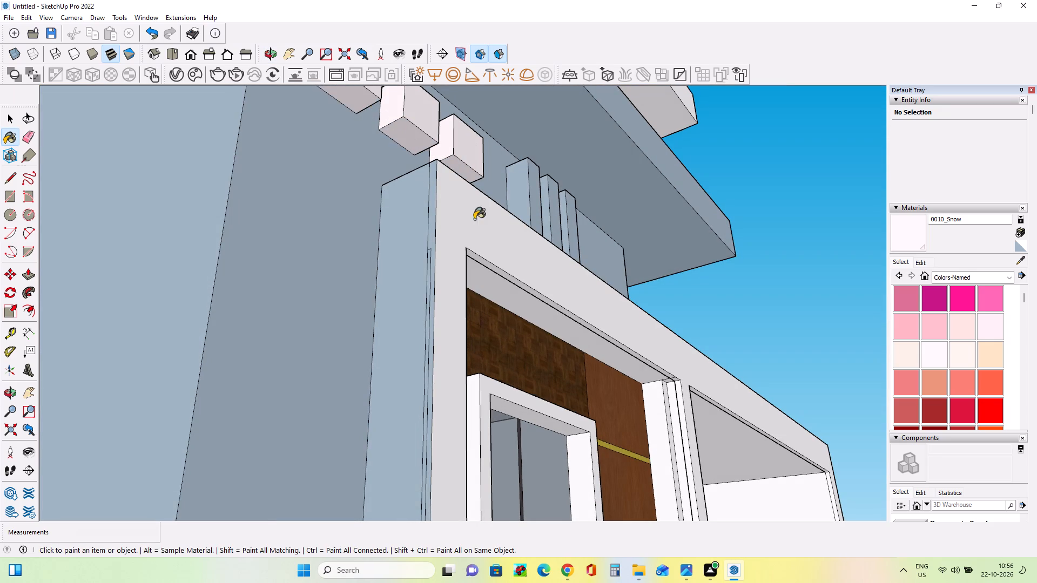
Paint the front faces and outer side faces of the three vertical strips with 0010_Snow.
middle_drag(475, 299, 432, 462)
click(529, 218)
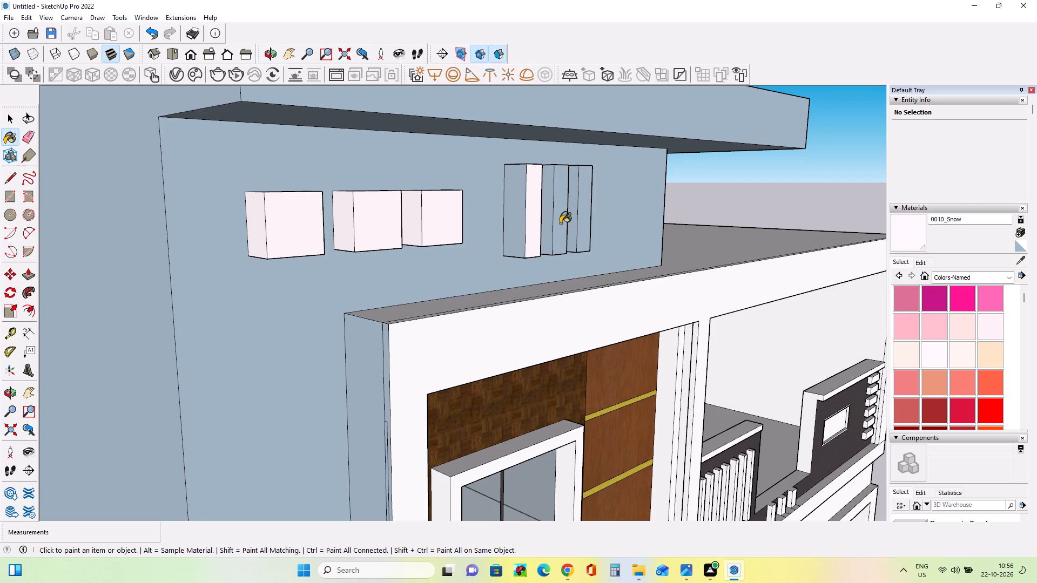
click(561, 223)
click(587, 223)
click(575, 226)
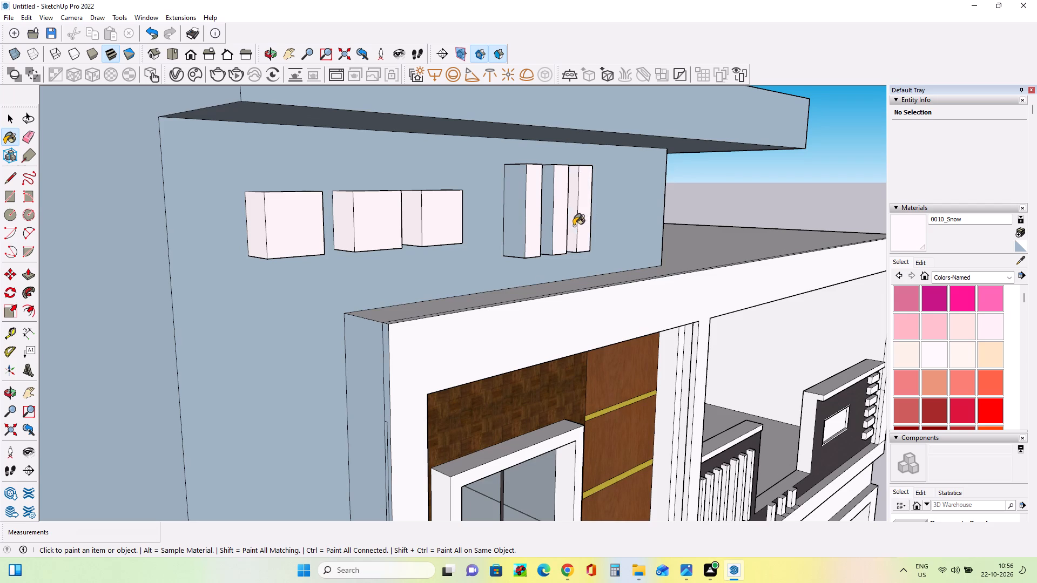
click(548, 229)
click(517, 235)
Paint the remaining side faces of the three vertical strips and the three square blocks with 0010_Snow.
middle_drag(519, 264, 172, 310)
click(345, 238)
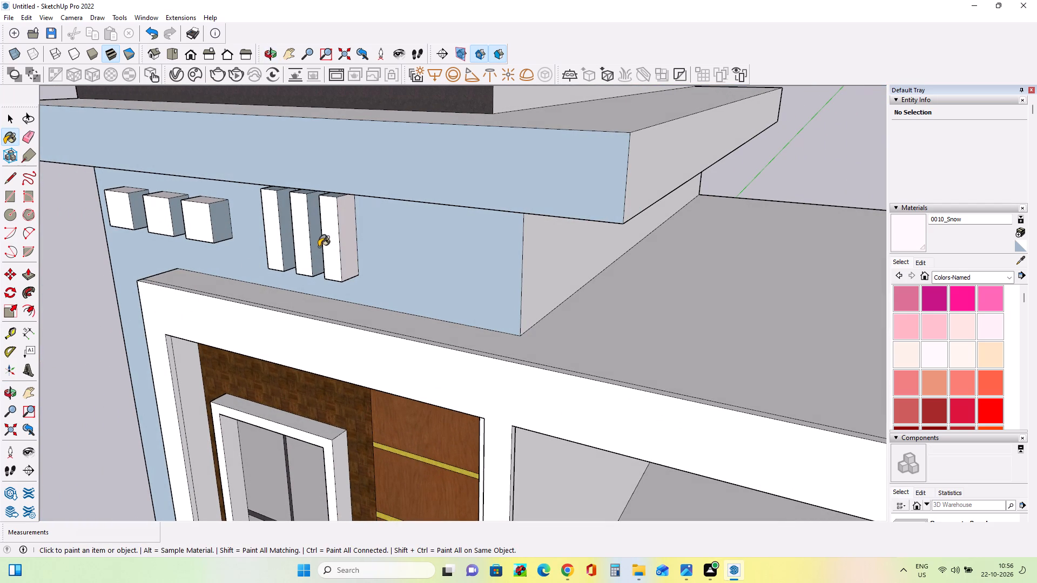
click(316, 247)
click(284, 238)
click(211, 228)
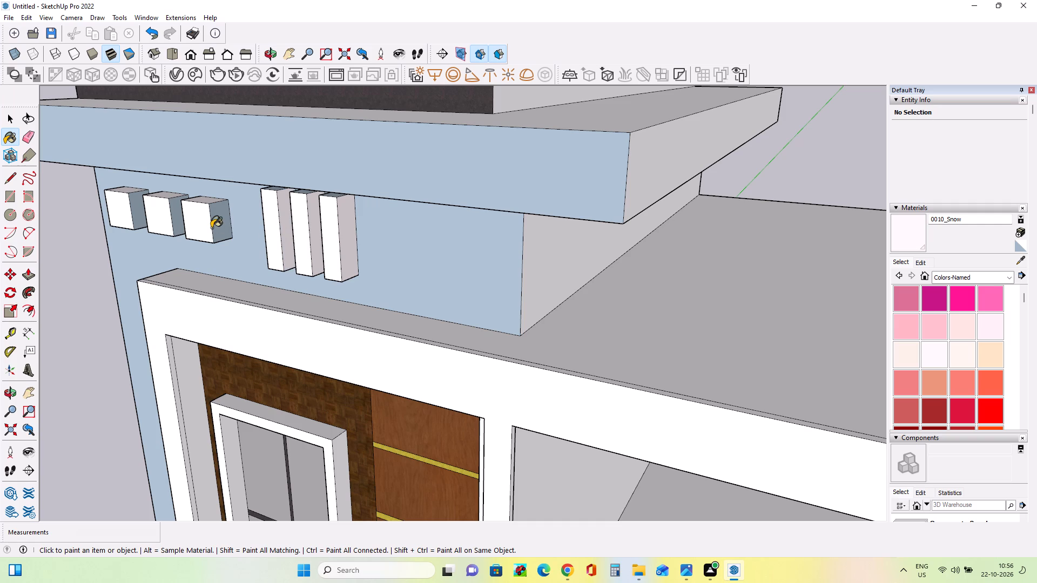
click(172, 225)
click(177, 225)
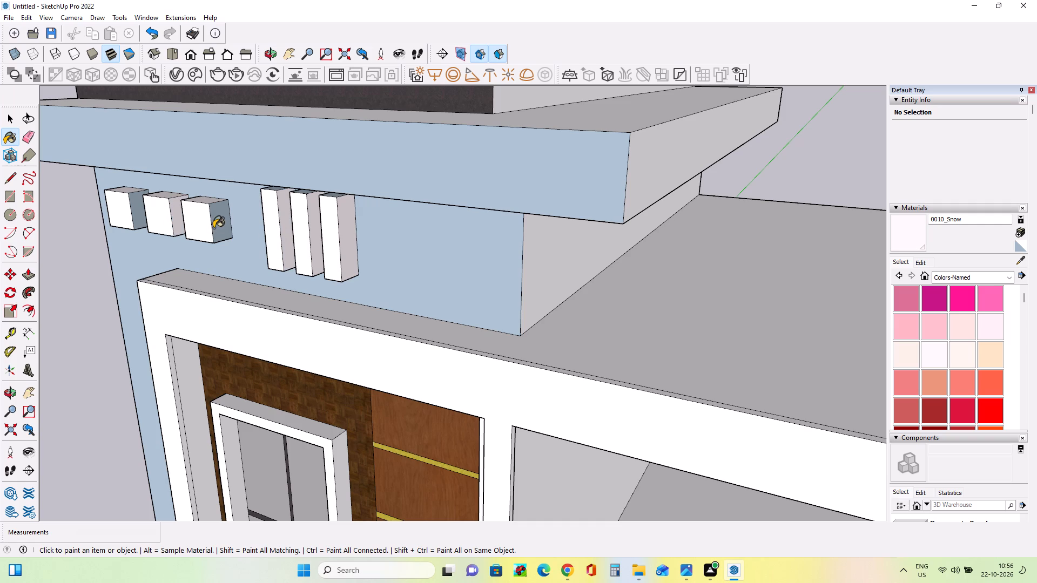
click(215, 228)
click(140, 212)
Compare the facade with the reference image and paint the front tower wall with the in-model material Niraj_Hair_Dark.
middle_drag(324, 275, 421, 292)
scroll(421, 292, down, 10)
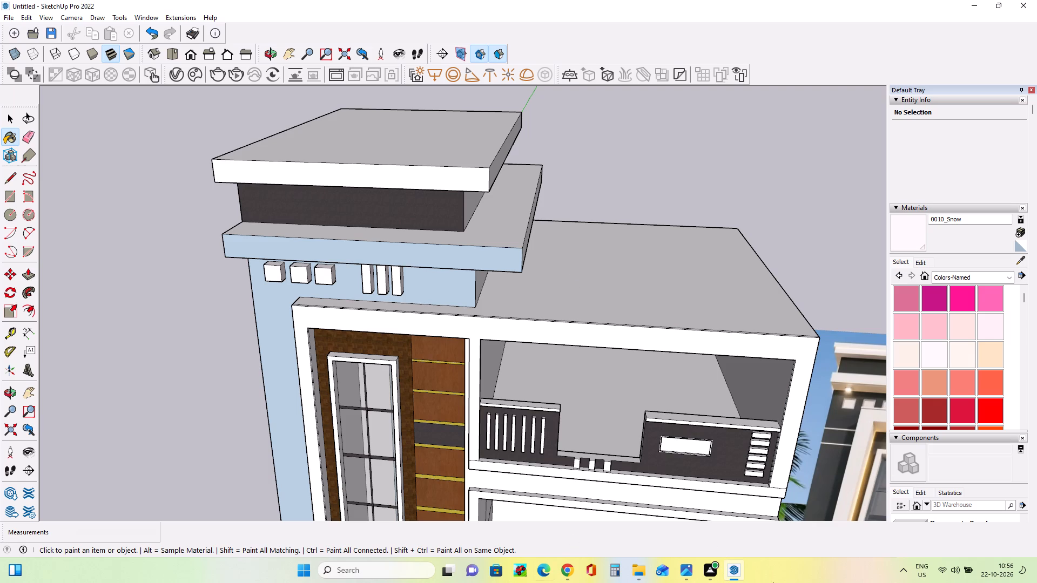
middle_drag(413, 281, 419, 289)
scroll(418, 286, down, 7)
middle_drag(547, 348, 561, 330)
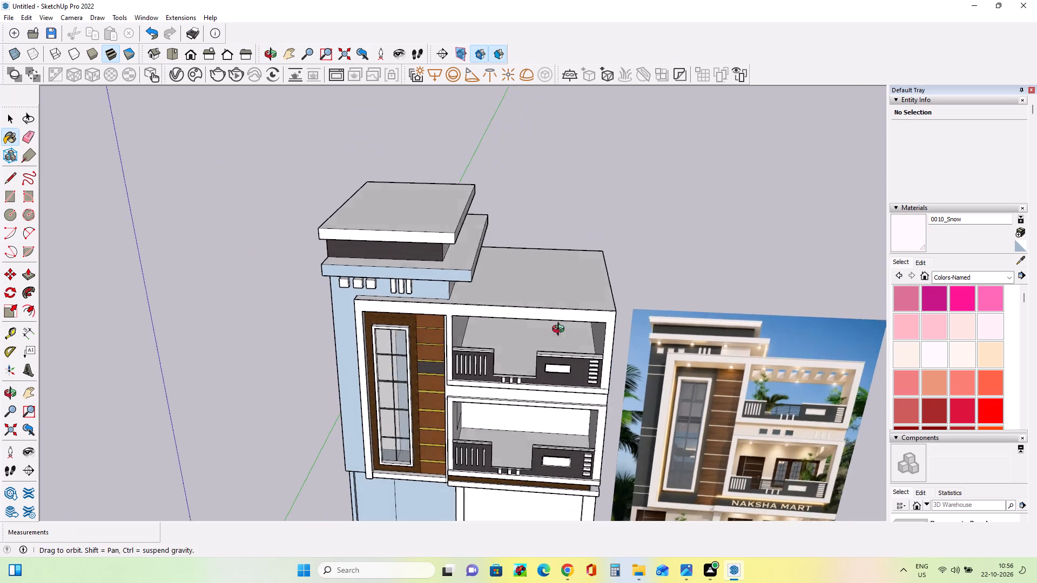
middle_drag(561, 330, 595, 276)
scroll(595, 276, down, 1)
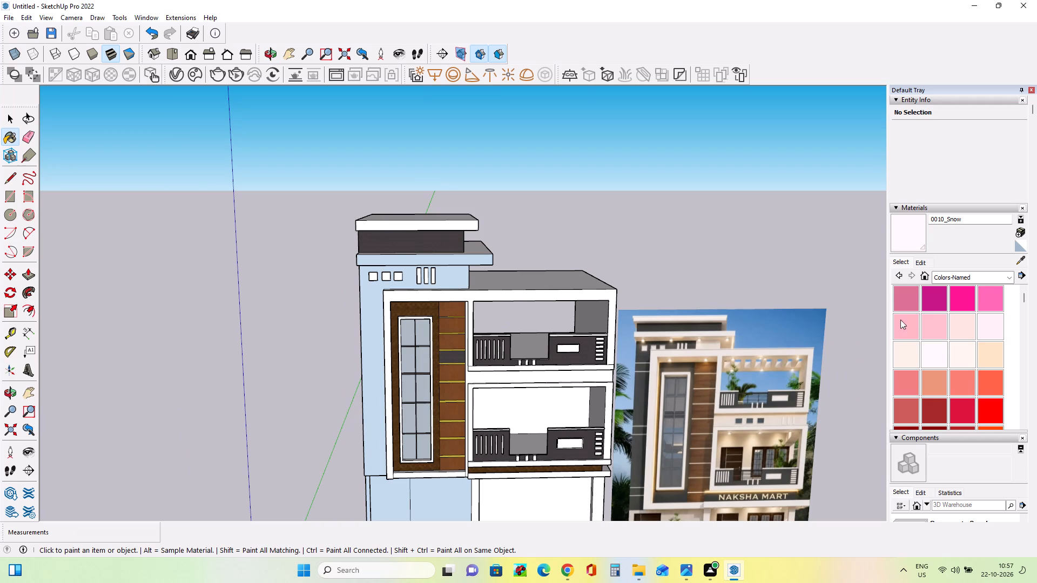
scroll(953, 365, down, 10)
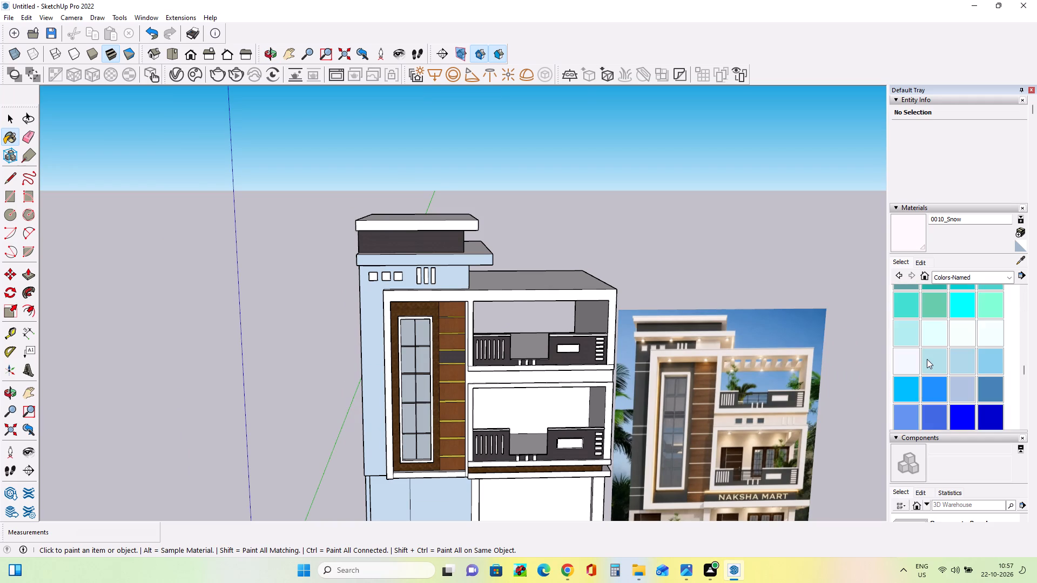
click(959, 279)
scroll(969, 309, up, 6)
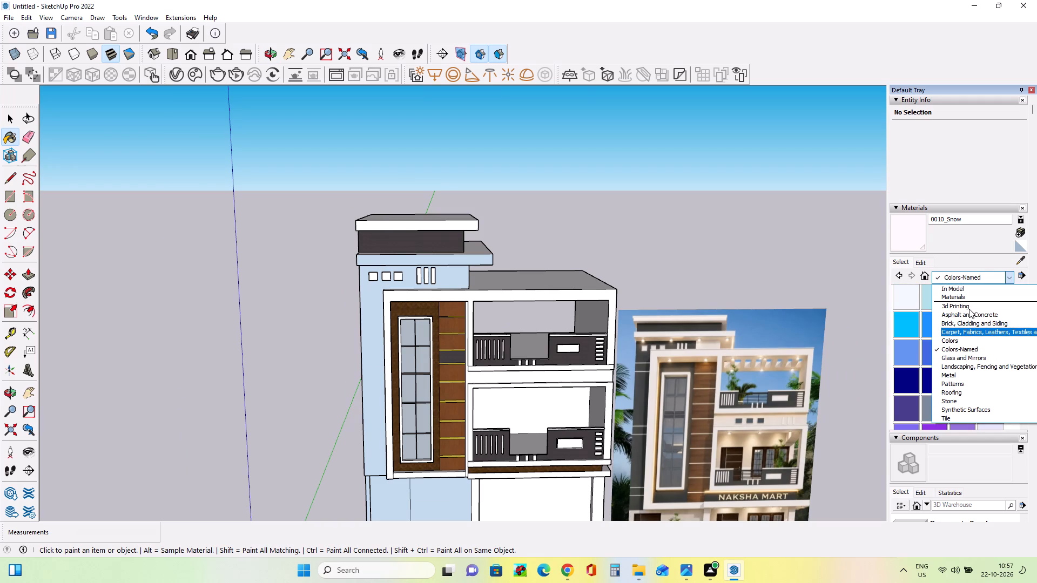
click(967, 290)
click(905, 326)
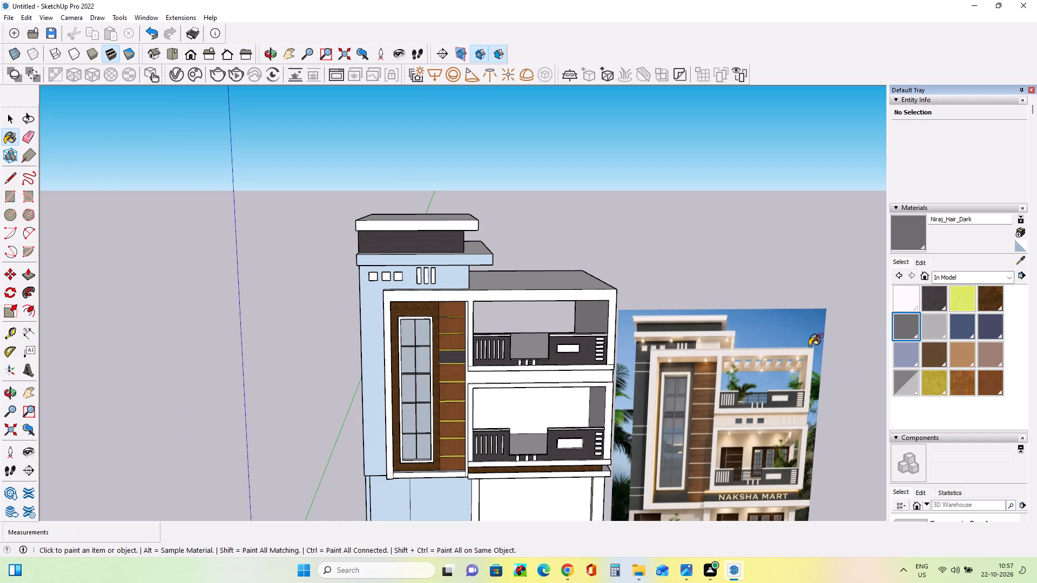
click(374, 315)
Draw a vertical line on the tower wall beyond the strips, from the white frame's top edge to the underside of the projecting ledge.
middle_drag(371, 347, 402, 338)
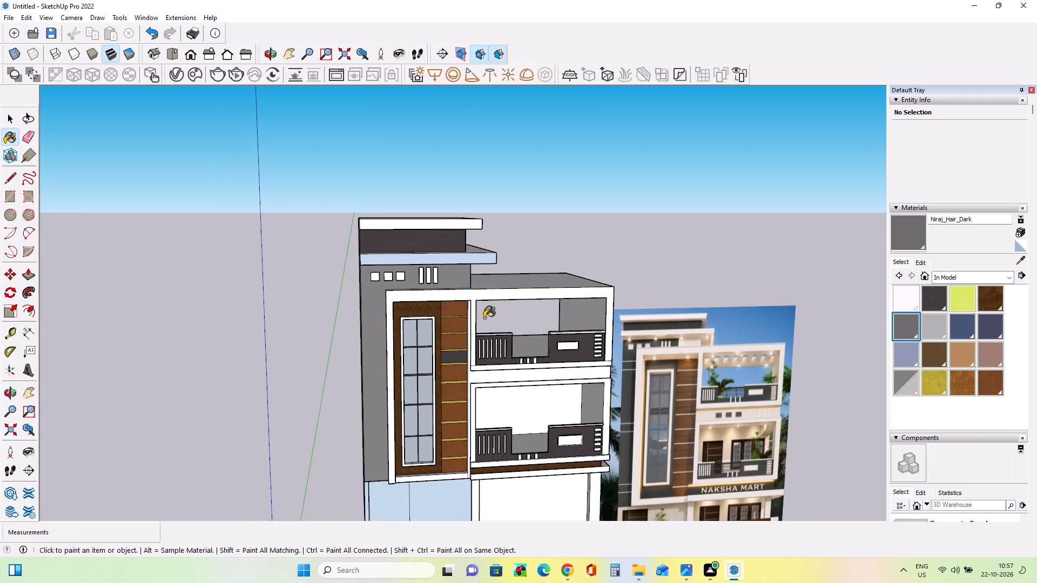
middle_drag(490, 331, 496, 344)
click(6, 180)
middle_drag(426, 260, 426, 253)
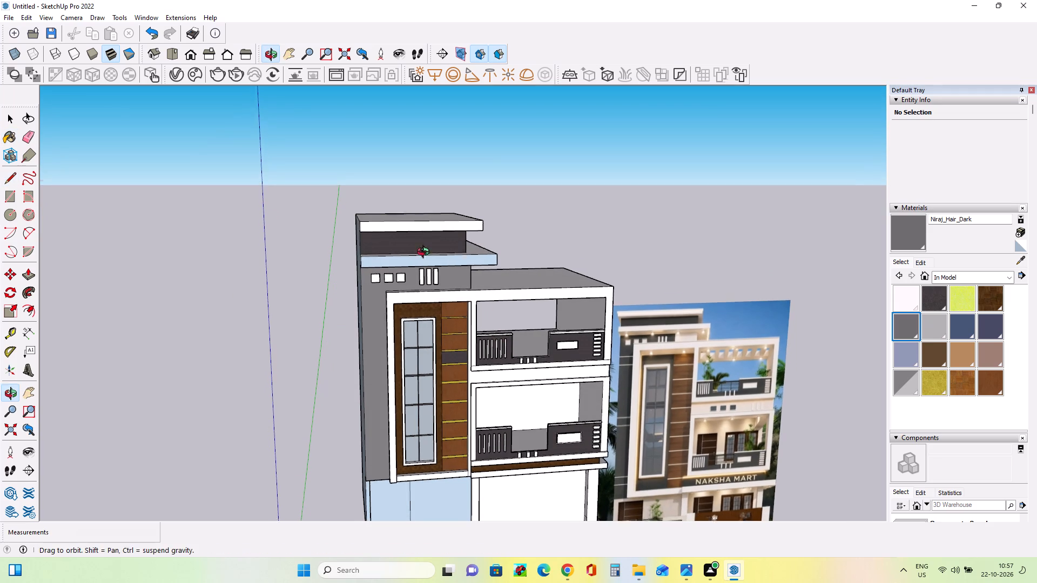
middle_drag(426, 253, 435, 225)
scroll(459, 284, up, 7)
middle_drag(458, 295, 462, 347)
scroll(429, 304, up, 4)
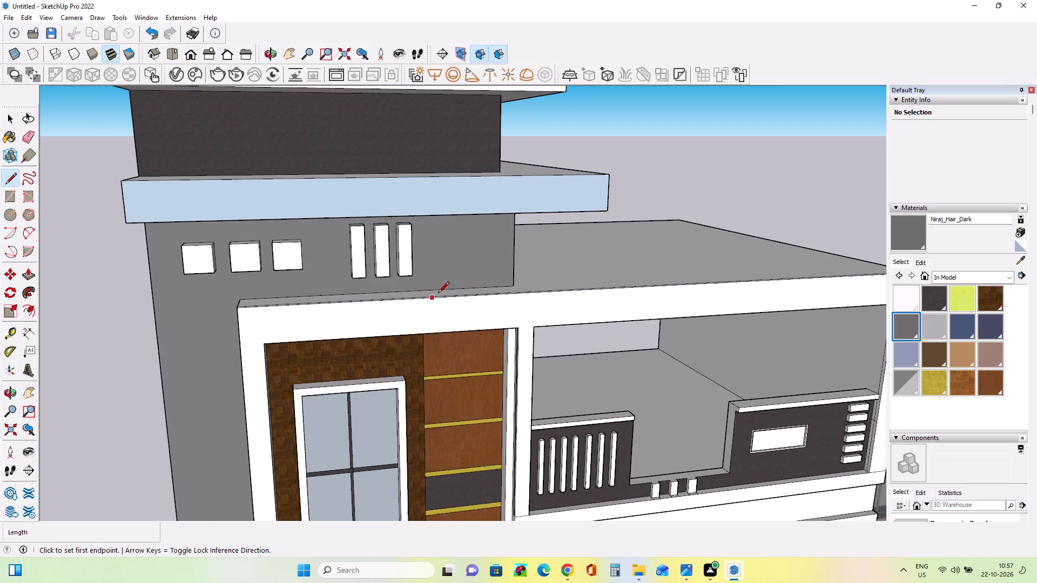
click(454, 291)
middle_drag(455, 274, 453, 173)
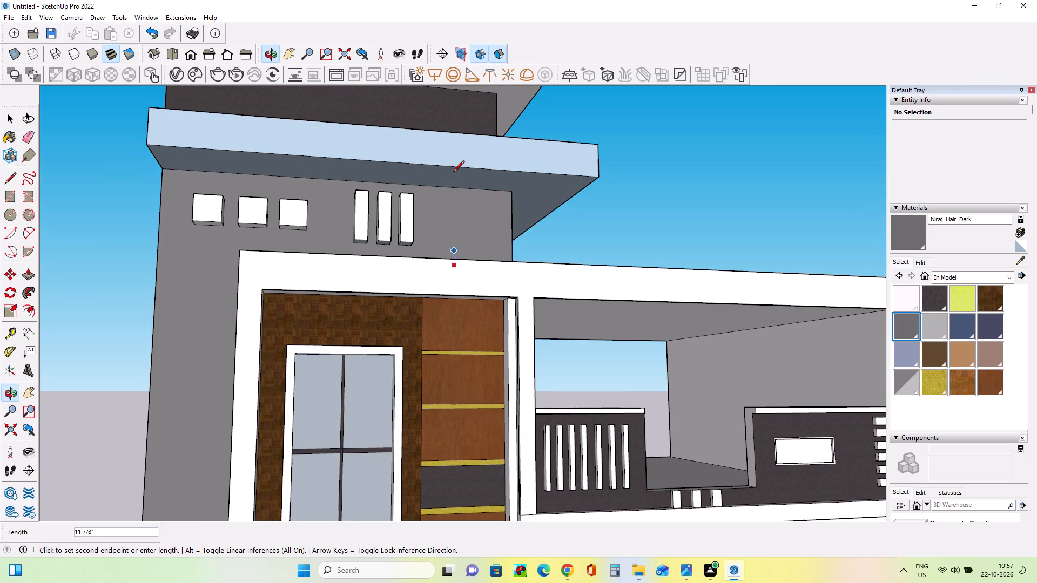
click(452, 188)
Paint the wall section between the new vertical line and the tower's inner corner with 0010_Snow, and check the whole facade.
middle_drag(487, 276, 452, 337)
click(893, 291)
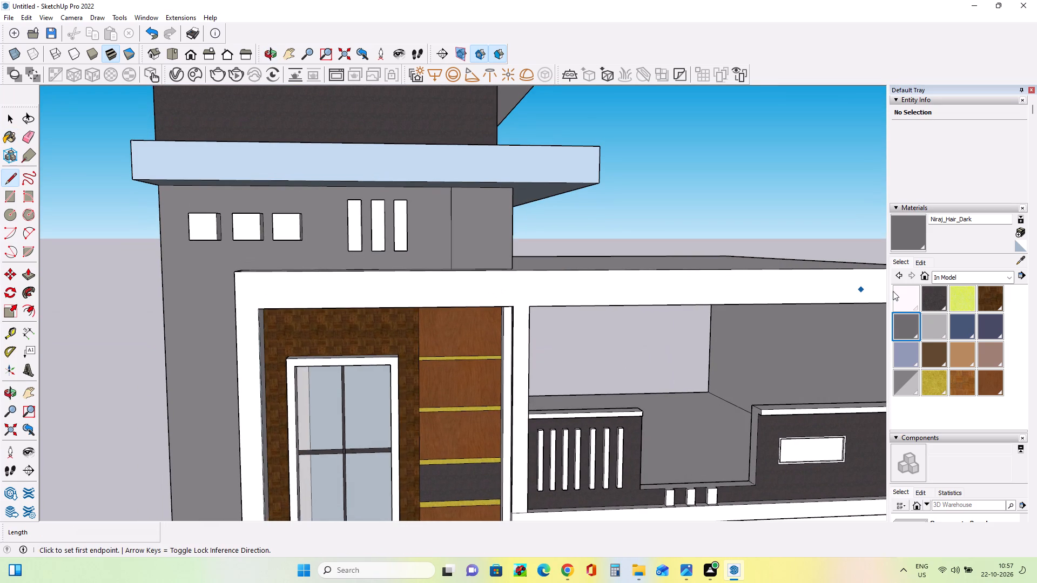
click(914, 297)
click(483, 222)
scroll(384, 313, down, 8)
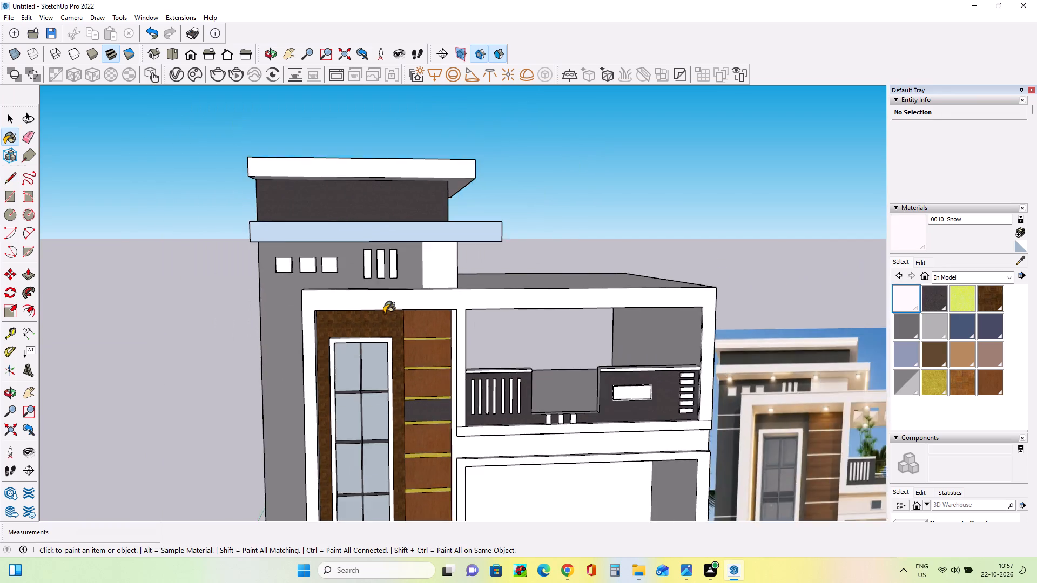
scroll(384, 313, down, 13)
scroll(423, 422, up, 6)
middle_drag(427, 428, 430, 435)
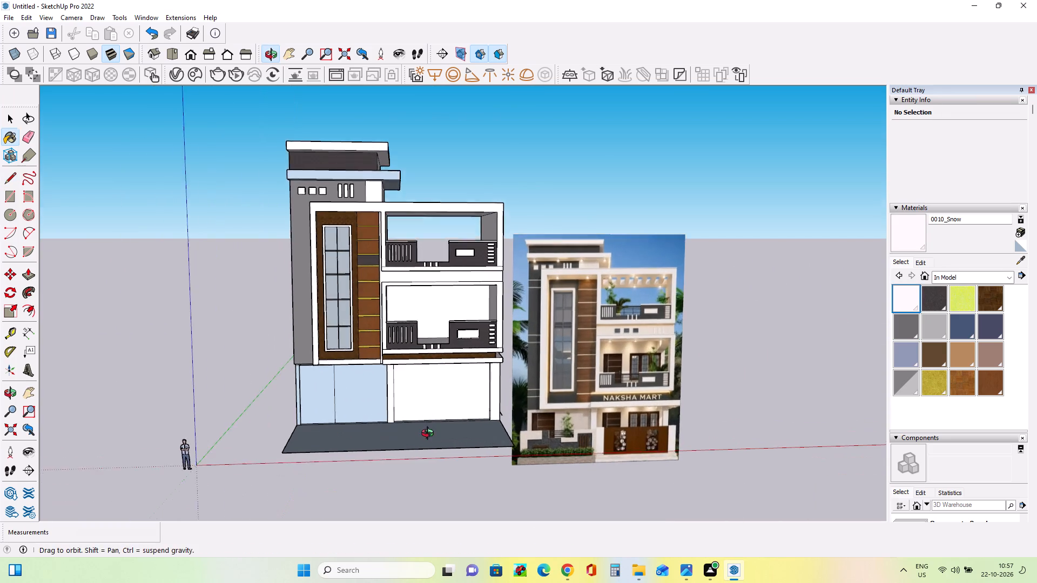
Examine the ground floor and entrance area of the reference image and compare it with the modelled facade.
middle_drag(430, 435, 437, 445)
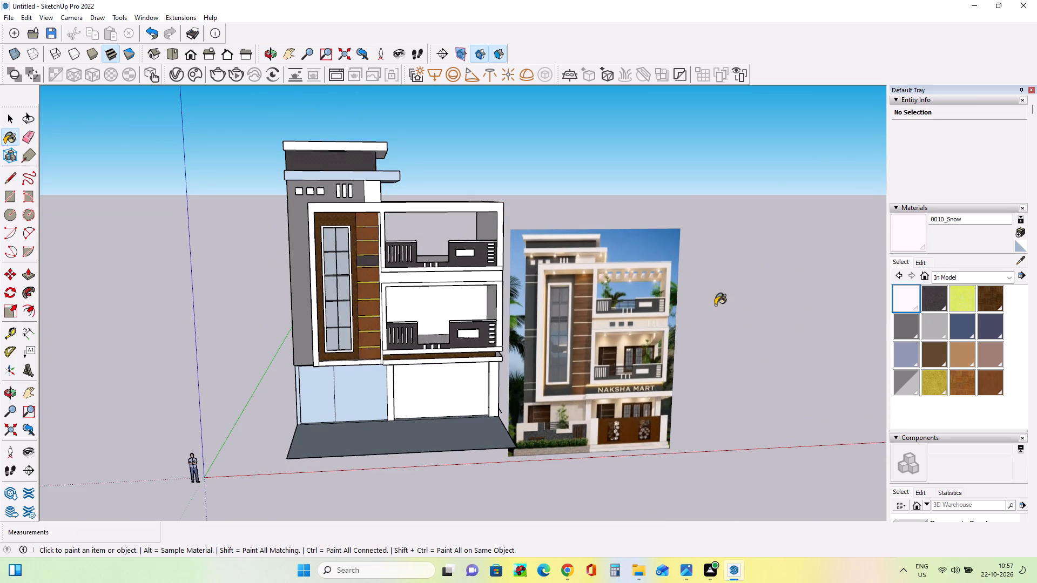
middle_drag(706, 334, 711, 350)
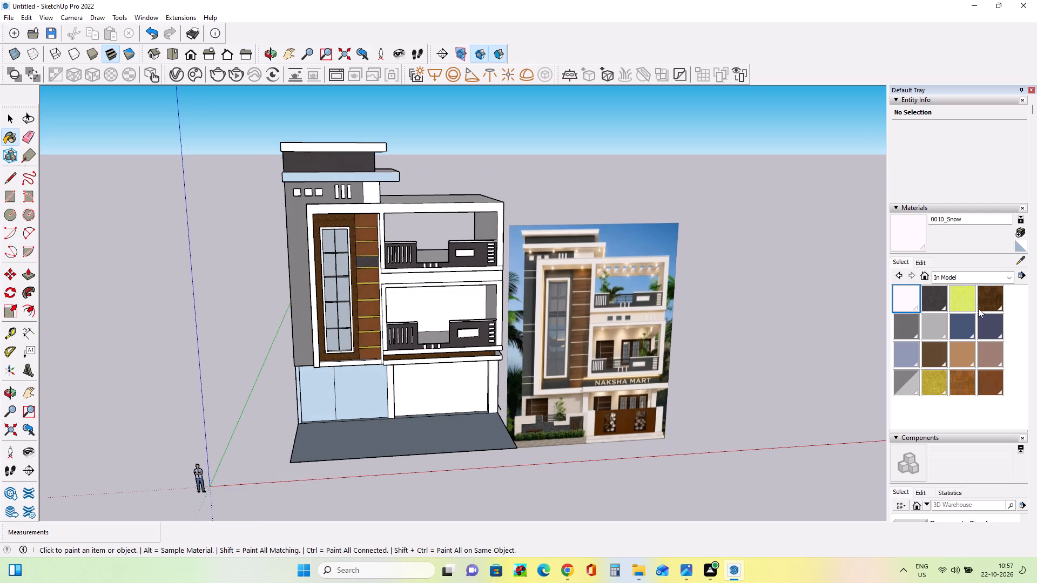
scroll(681, 361, up, 3)
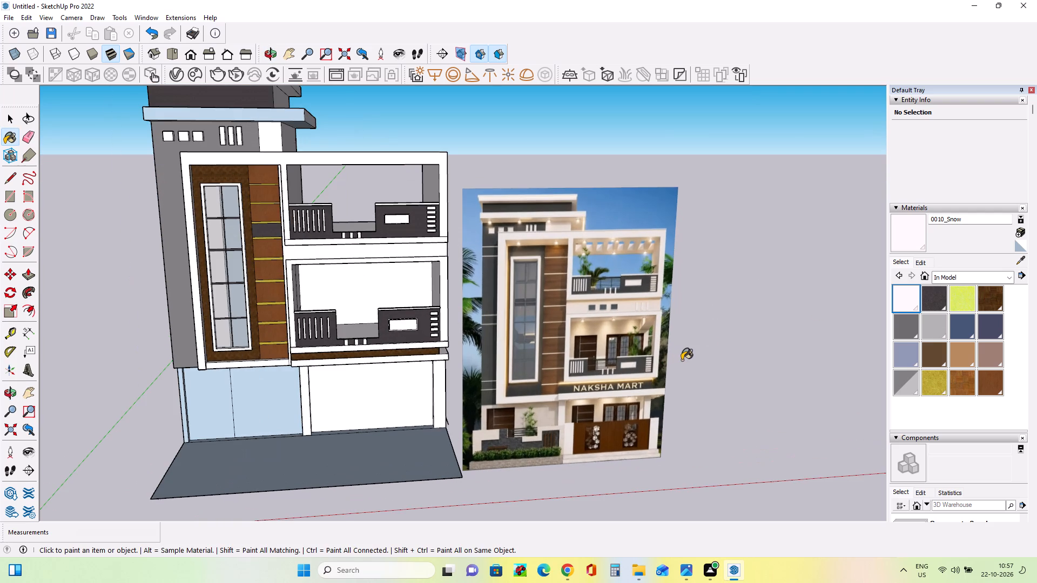
middle_drag(682, 360, 685, 345)
scroll(590, 363, up, 3)
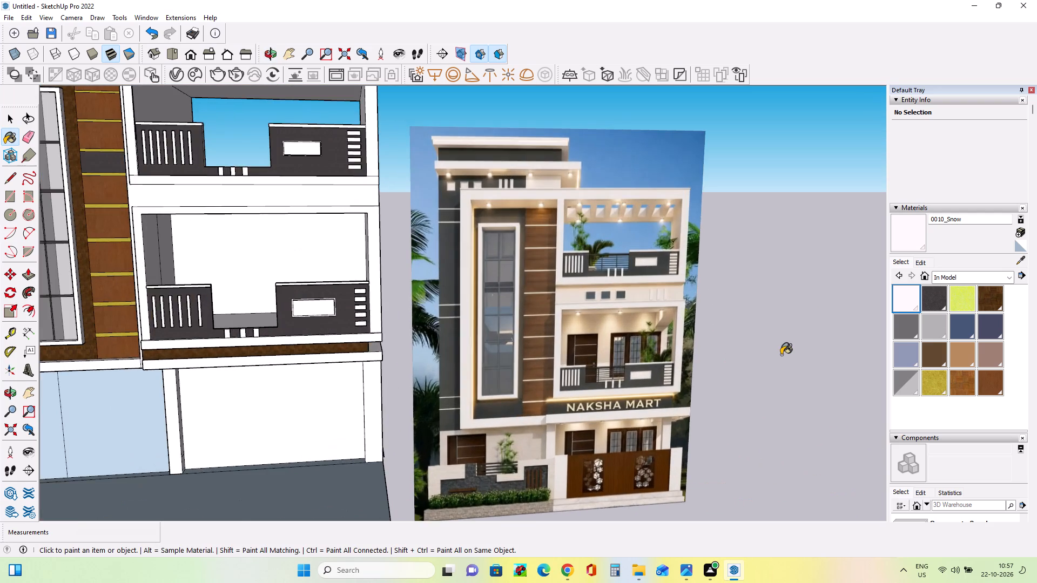
scroll(782, 356, down, 4)
middle_drag(785, 357, 785, 368)
scroll(785, 368, down, 1)
middle_drag(785, 368, 785, 374)
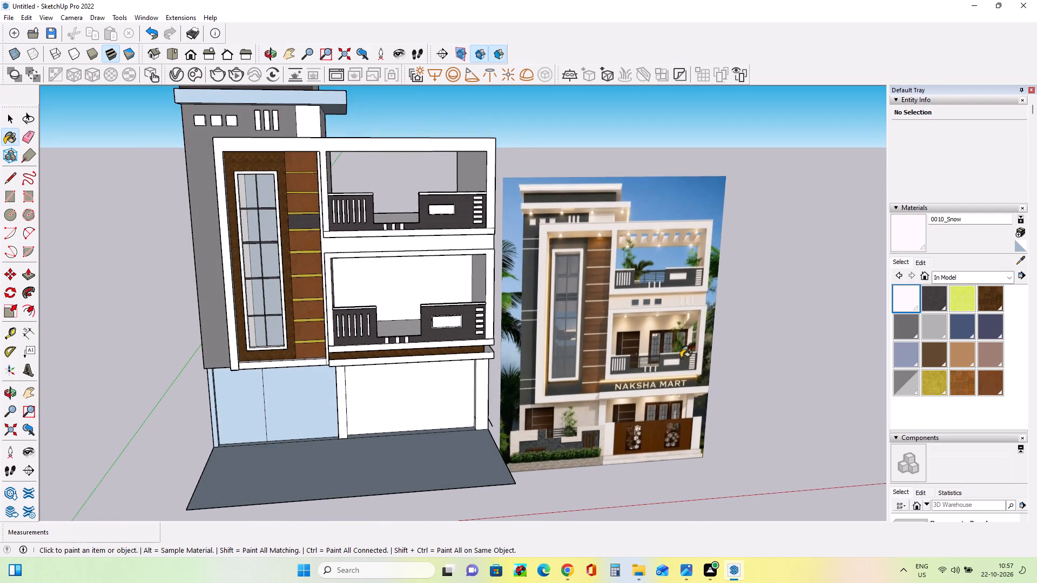
middle_drag(657, 357, 660, 372)
scroll(622, 443, up, 3)
middle_drag(622, 443, 623, 450)
scroll(583, 416, down, 3)
middle_drag(648, 437, 636, 399)
middle_drag(235, 378, 264, 358)
middle_drag(543, 394, 564, 340)
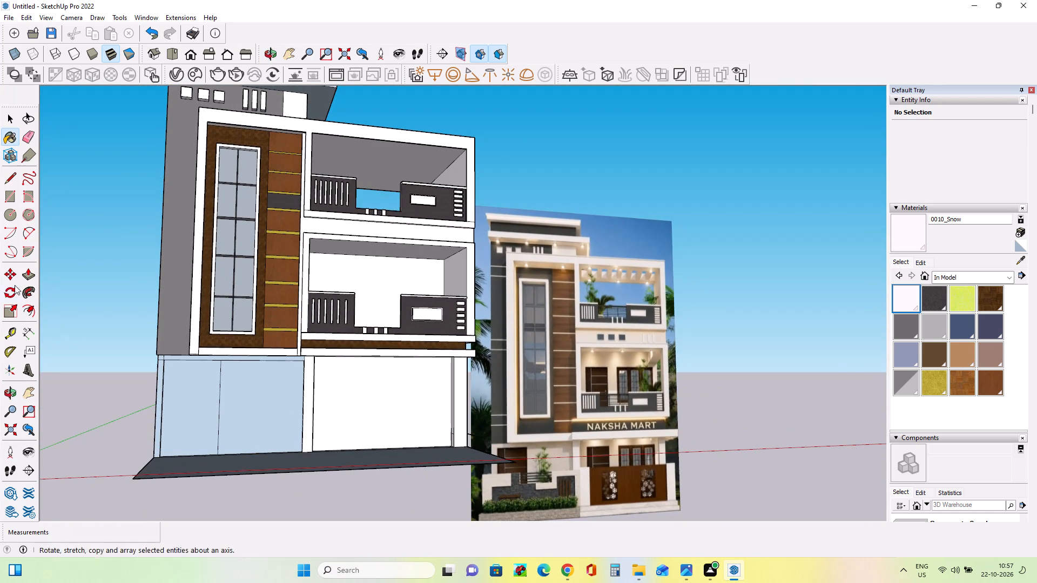
Draw a door rectangle about 7' 2" wide and 13' 5" high on the white ground-floor wall, beside the central pillar.
click(11, 199)
middle_drag(284, 348, 288, 345)
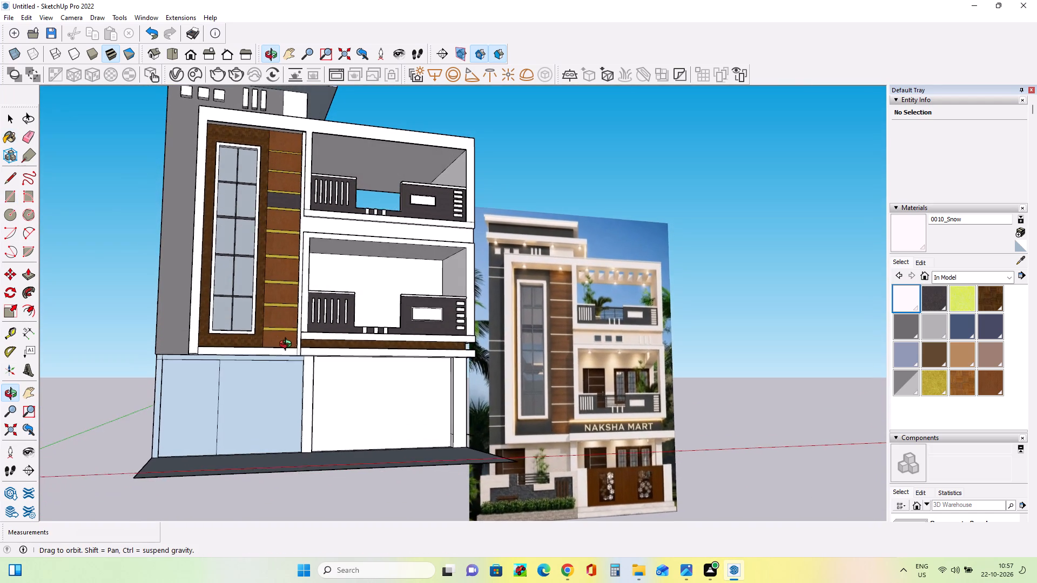
middle_drag(288, 345, 294, 349)
middle_drag(530, 398, 493, 428)
middle_drag(420, 451, 406, 457)
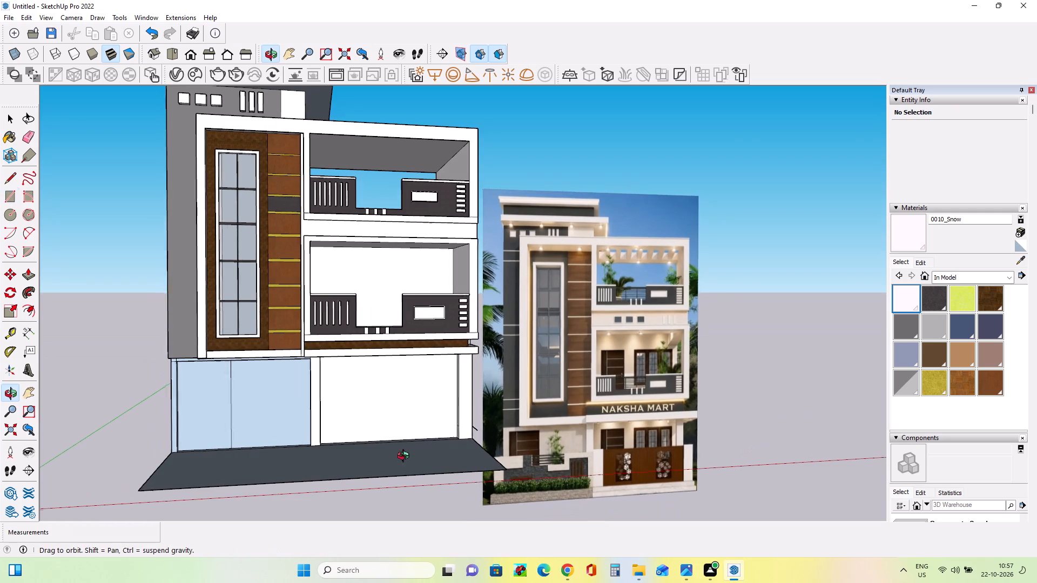
middle_drag(406, 457, 324, 480)
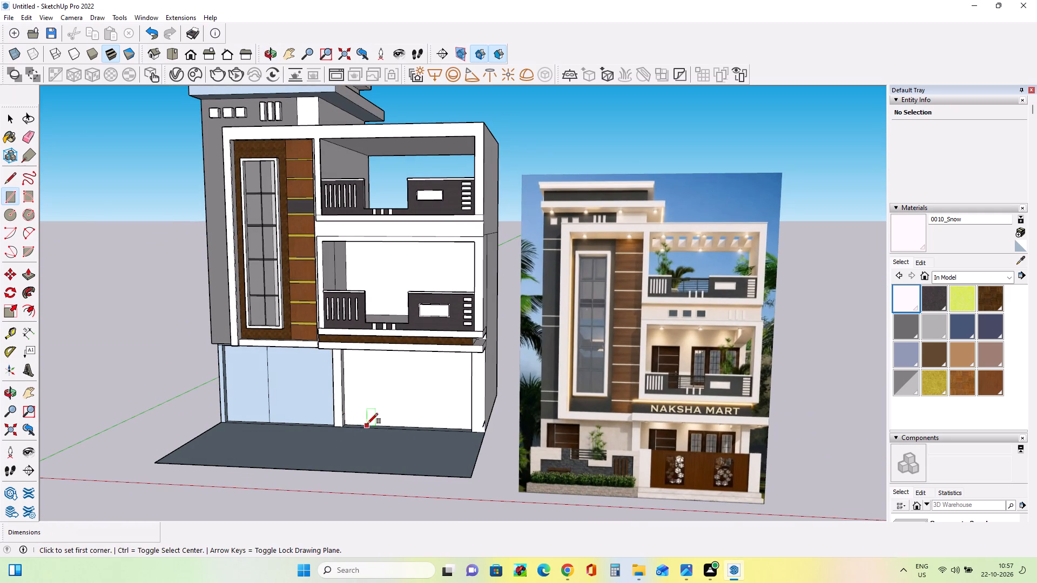
click(356, 424)
middle_drag(365, 419, 454, 387)
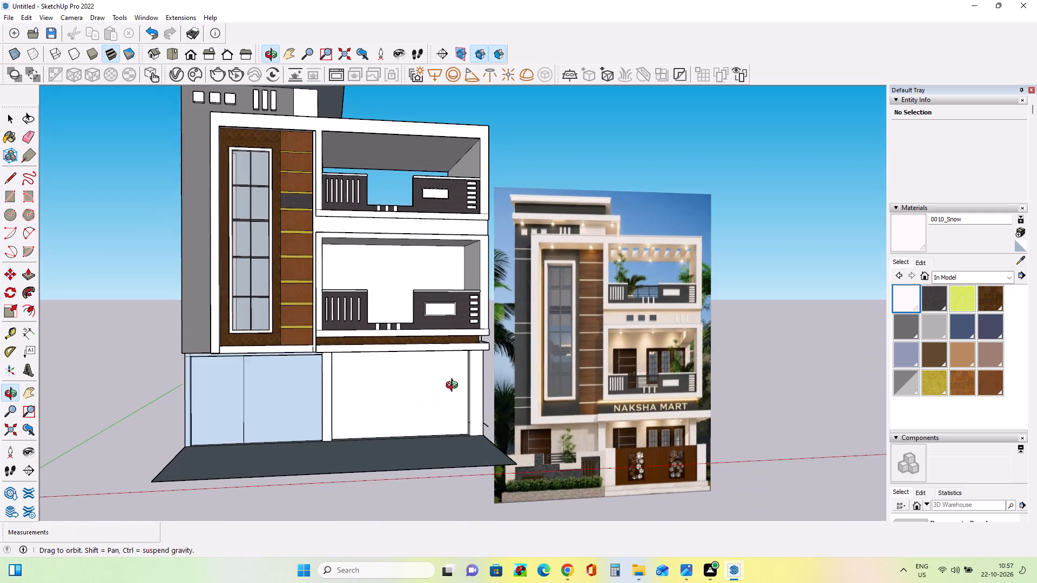
middle_drag(454, 387, 454, 386)
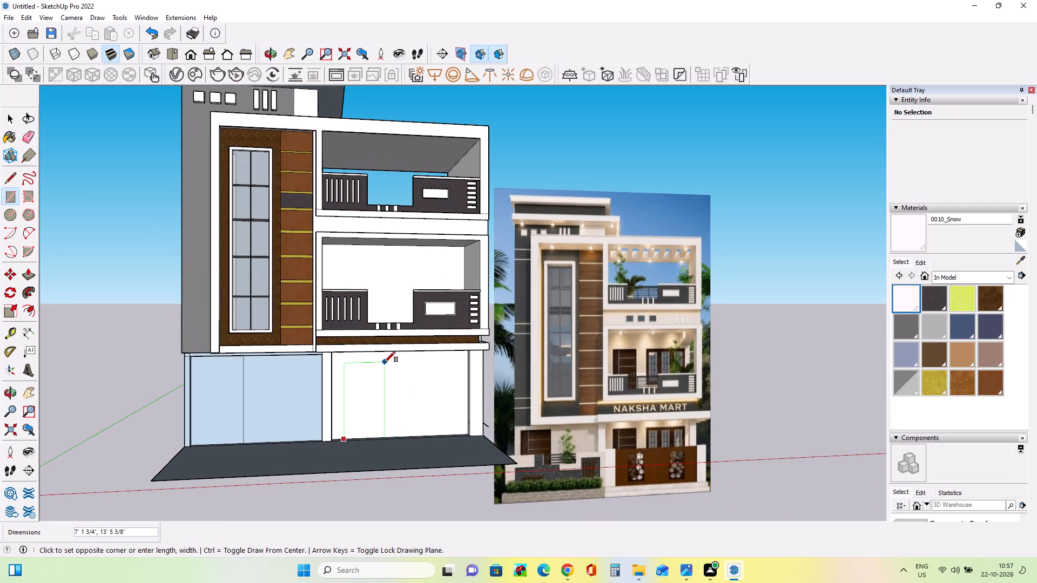
click(385, 363)
Draw a window rectangle about 10' 8 1/2" by 9' 2 11/16" on the same ground-floor wall, beside the door outline.
middle_drag(416, 430, 411, 440)
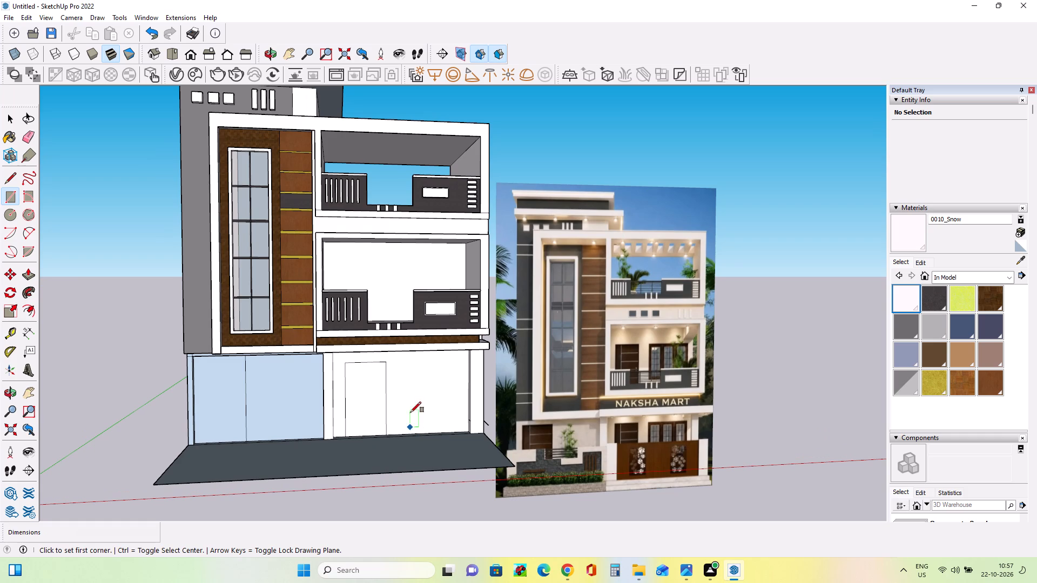
click(405, 365)
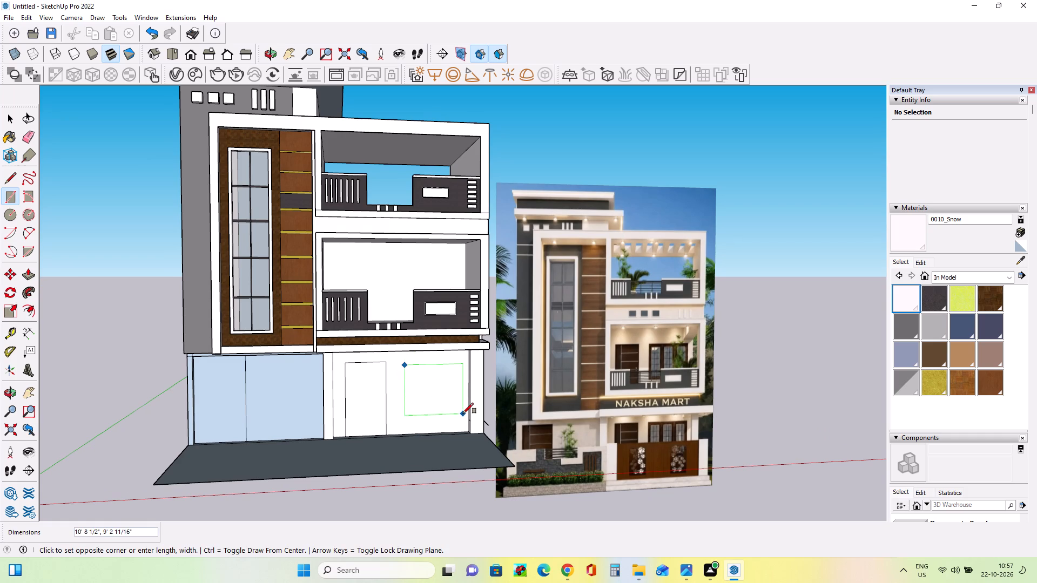
click(463, 413)
Push the ground-floor door and window rectangles back into the wall as recesses, using a final push of about 1' 9" on the door.
middle_drag(430, 459, 451, 483)
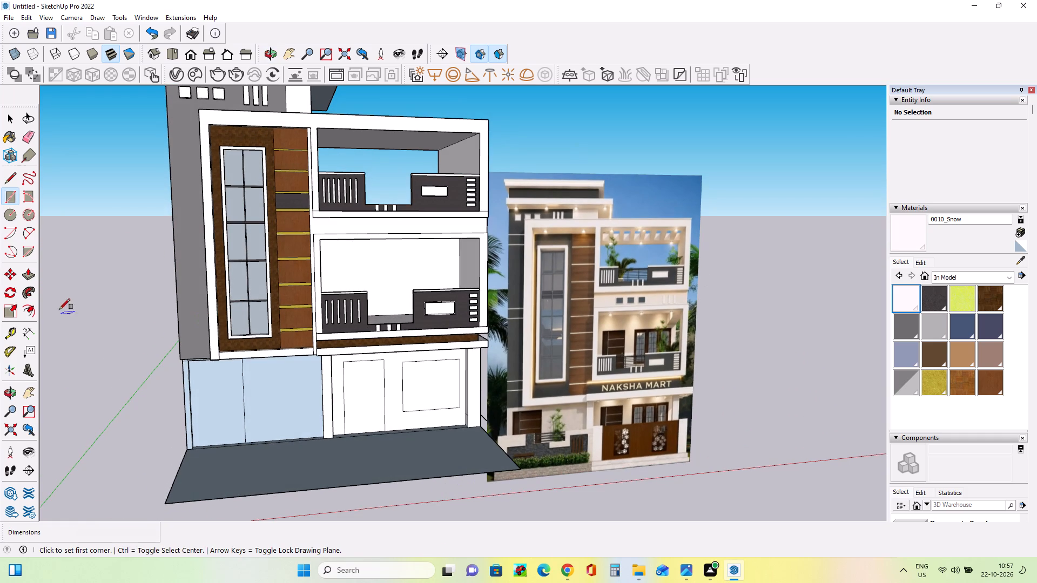
click(32, 277)
click(374, 403)
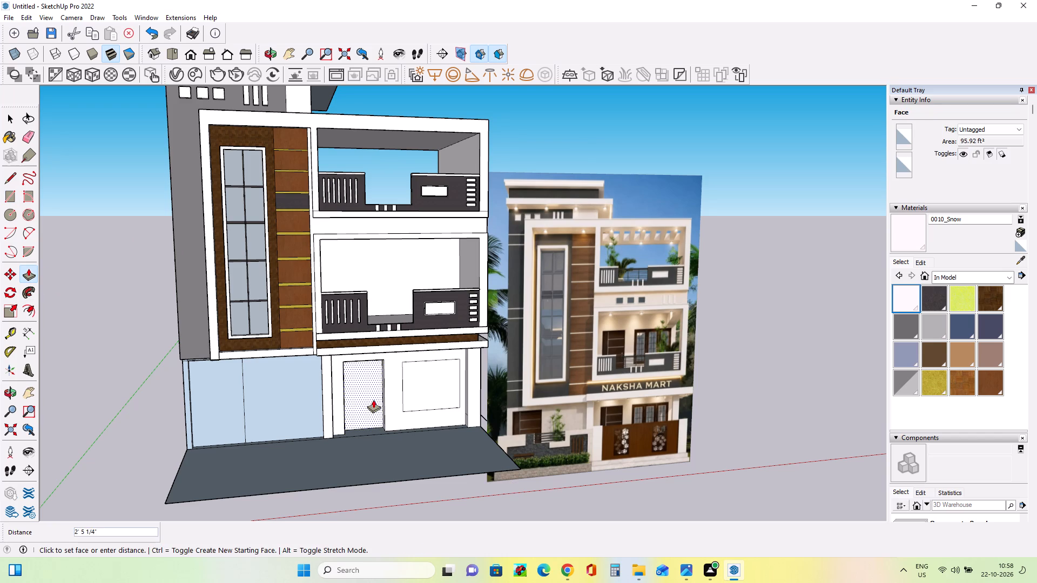
click(374, 402)
click(436, 392)
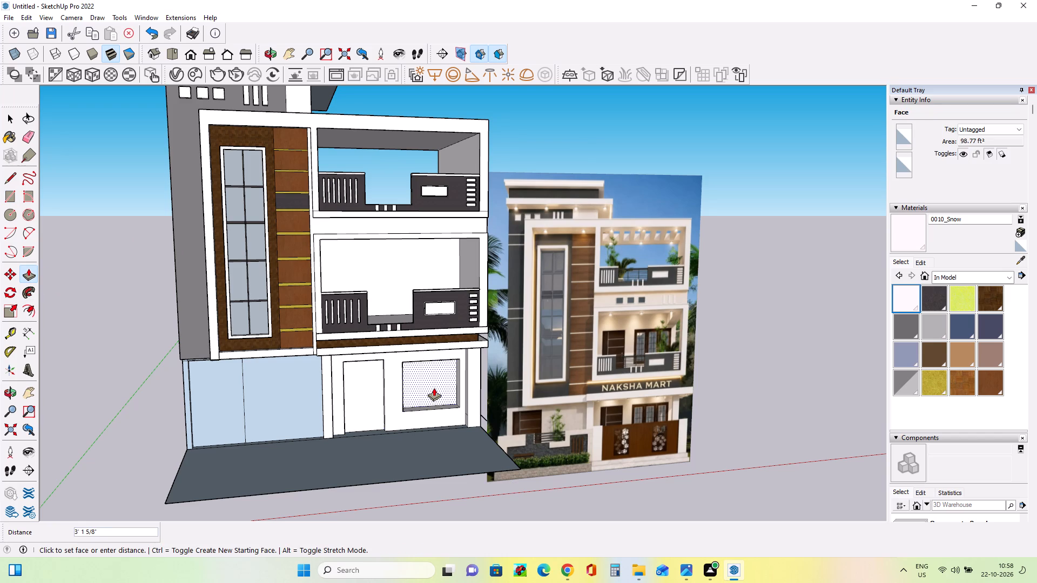
click(434, 389)
middle_drag(446, 448, 355, 476)
click(383, 396)
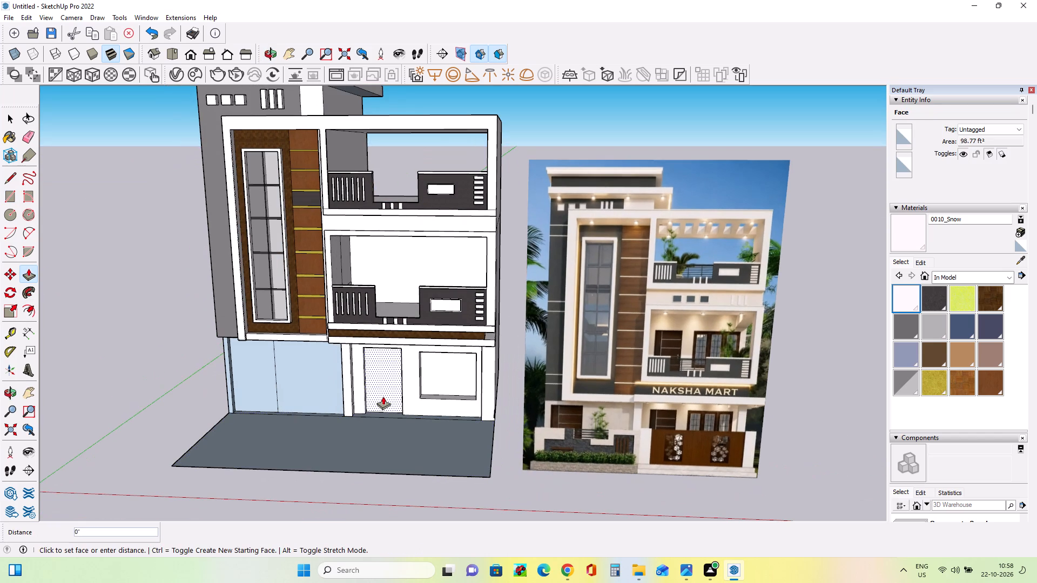
click(383, 392)
Check the recessed door and window and compare the whole facade with the reference image.
middle_drag(346, 417, 370, 425)
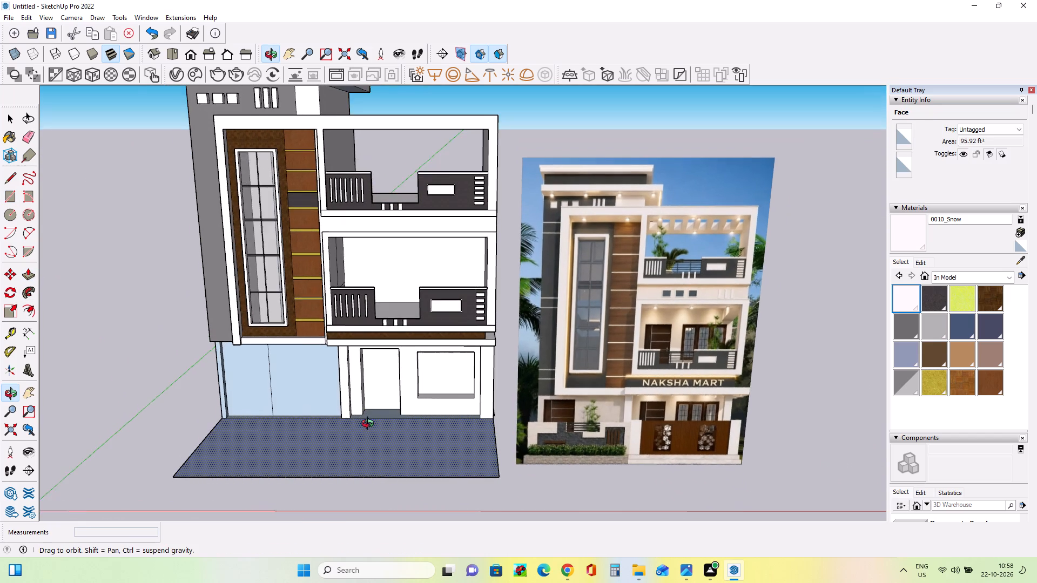
middle_drag(370, 425, 383, 433)
scroll(334, 403, down, 4)
middle_drag(416, 448, 447, 401)
scroll(370, 402, up, 3)
middle_drag(414, 415, 425, 442)
scroll(435, 437, down, 6)
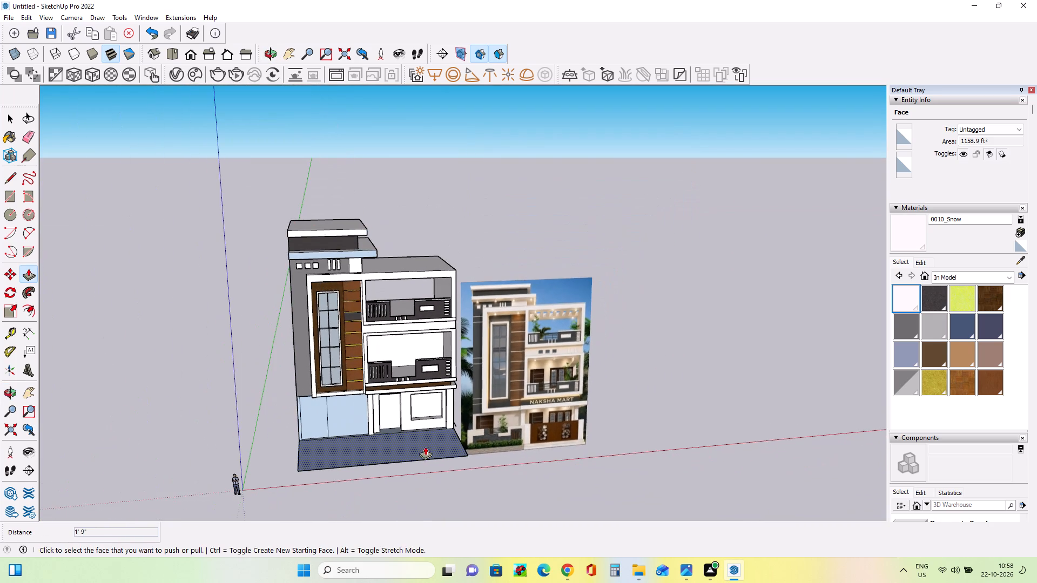
middle_drag(424, 441, 418, 395)
scroll(414, 396, up, 2)
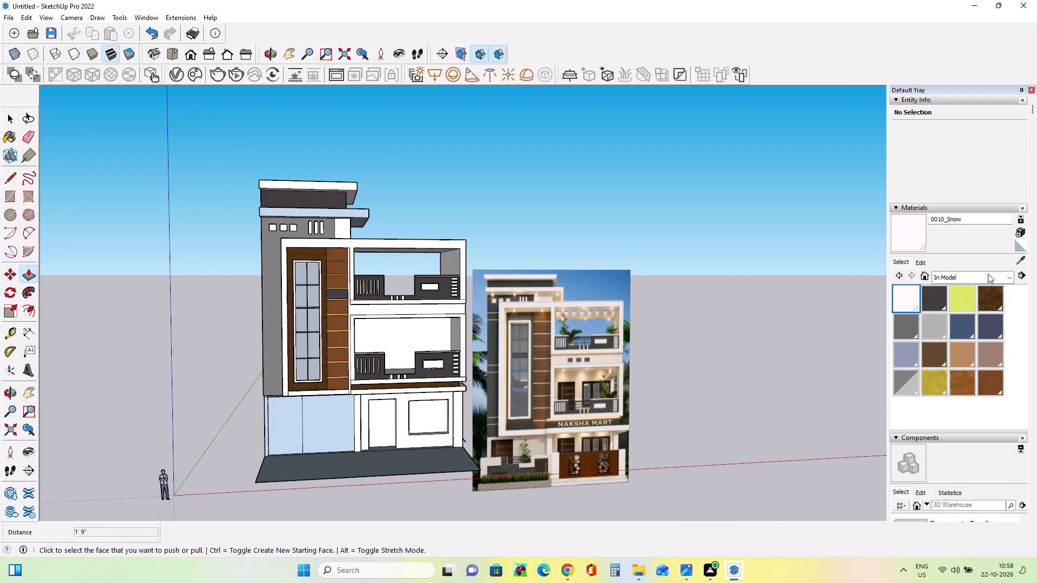
Paint the middle balcony's back wall, the floor band, the white outer frame and the lower ledge with 0010_Snow from Colors-Named.
click(987, 276)
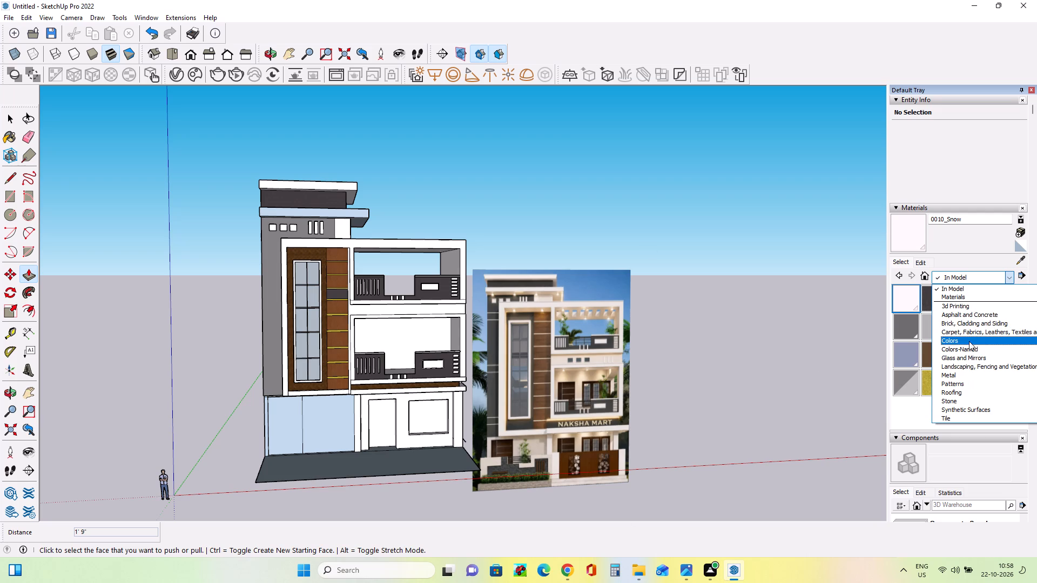
click(968, 352)
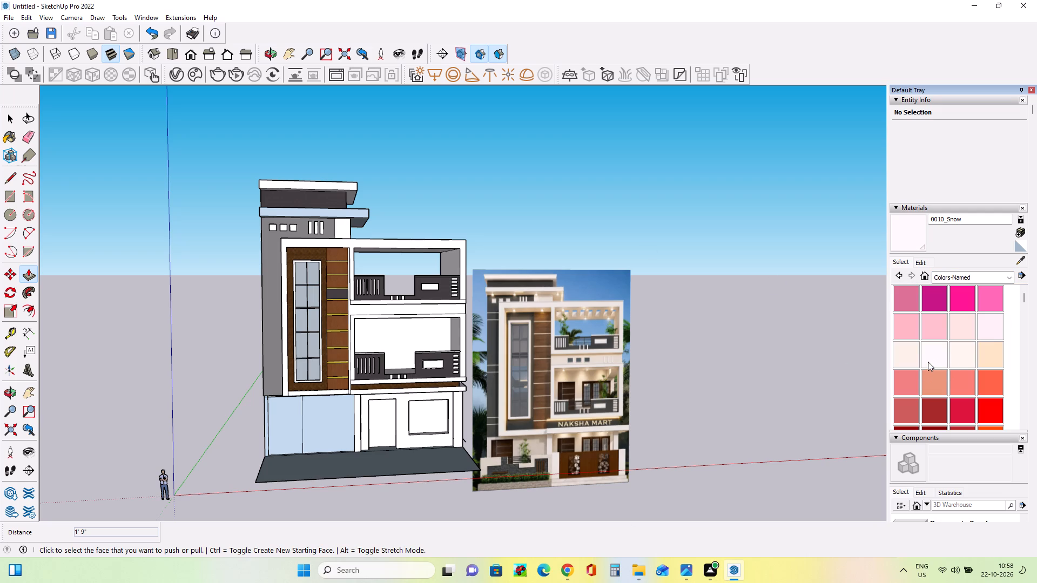
click(939, 357)
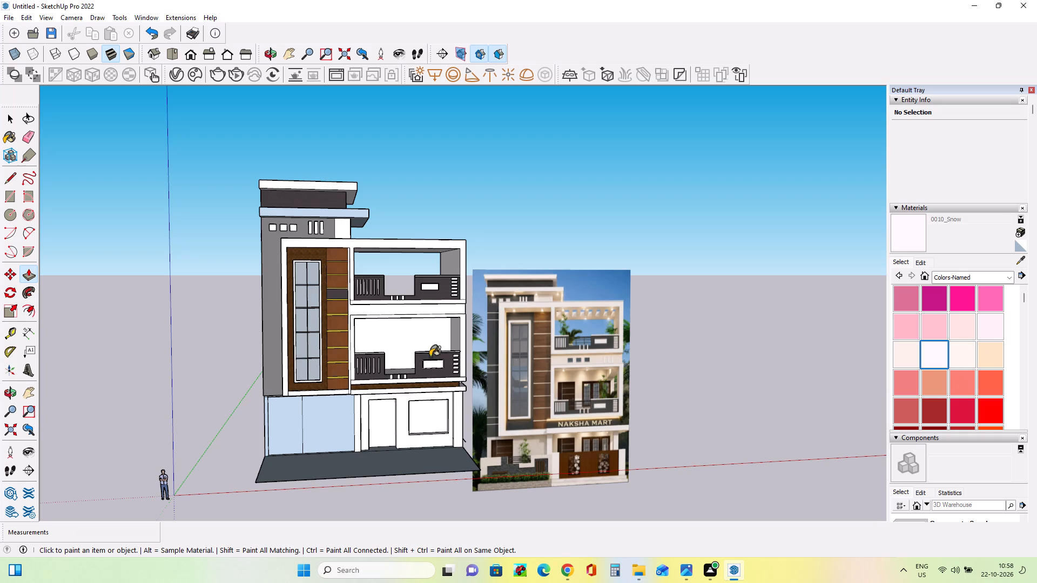
click(402, 344)
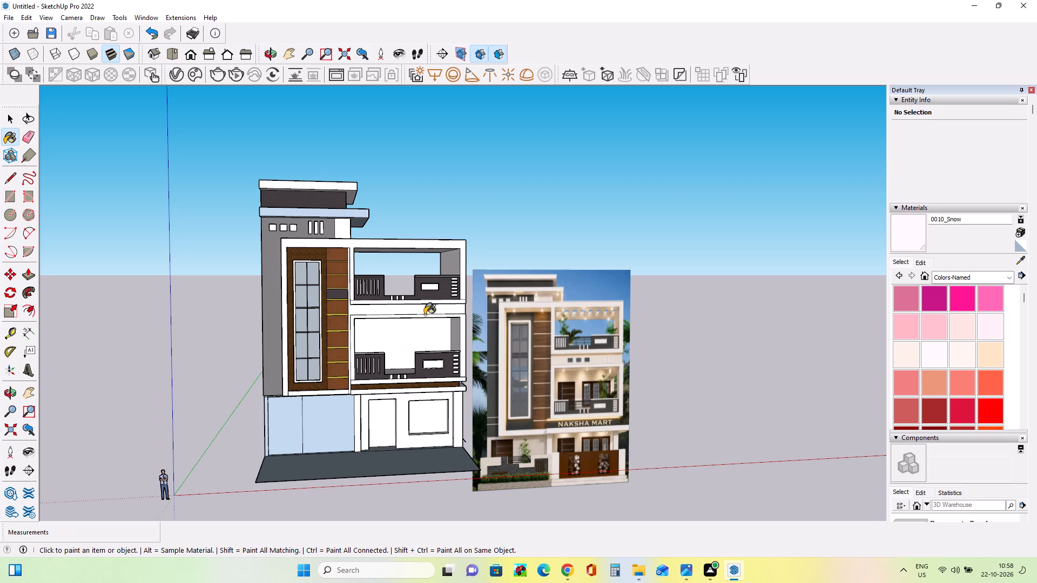
click(428, 307)
click(462, 245)
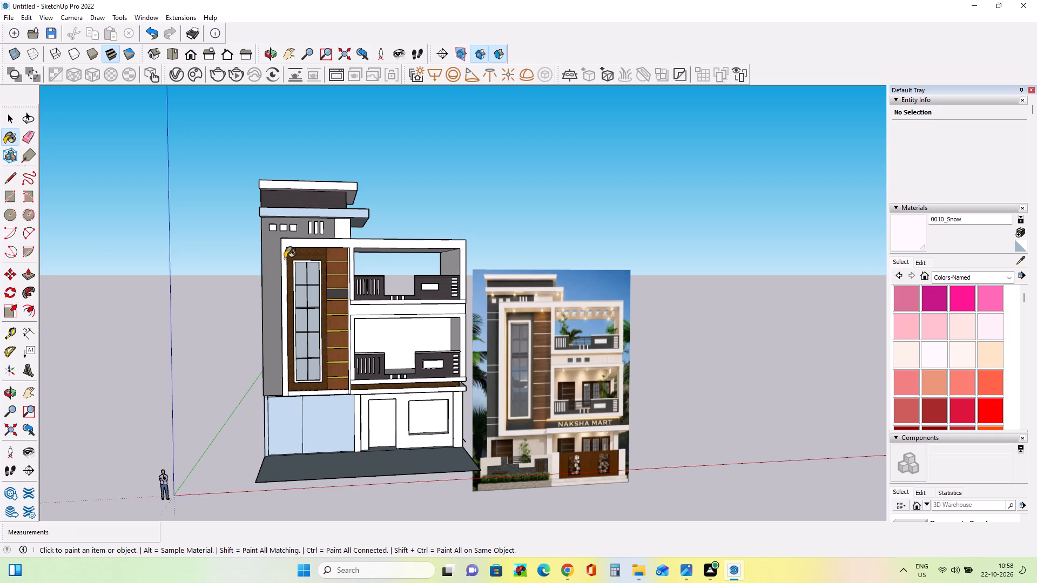
click(285, 259)
click(339, 391)
click(370, 392)
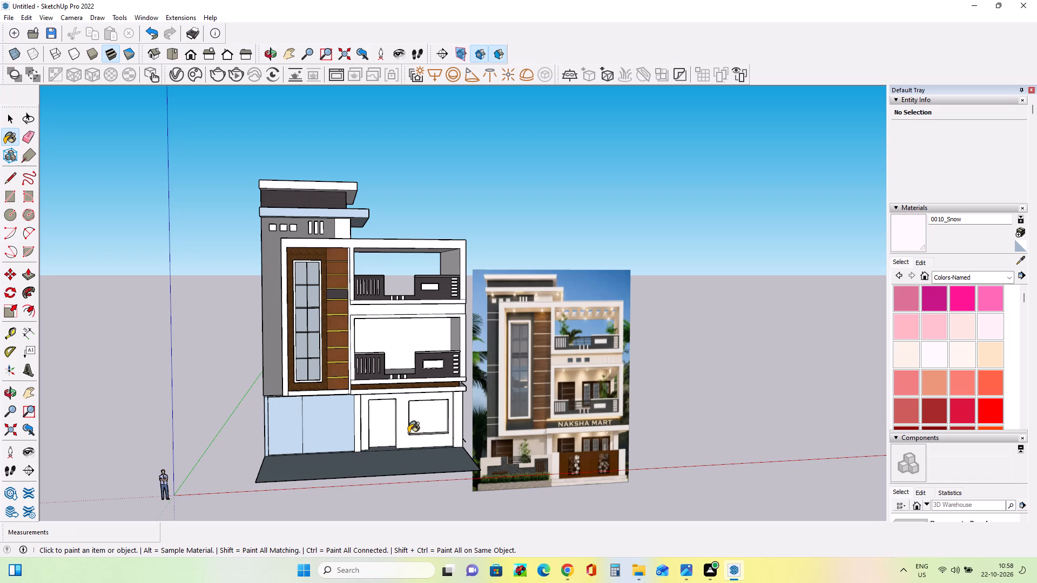
Paint the ground-floor wall around the door and window, the central pillar and the wider blue wall panel with 0010_Snow.
click(405, 435)
click(405, 435)
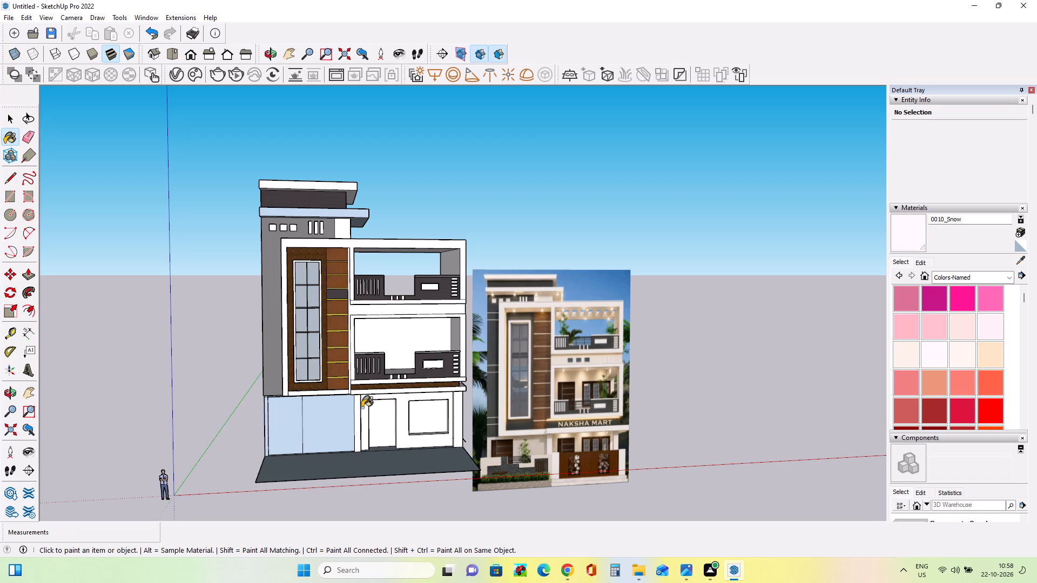
click(362, 408)
click(357, 412)
click(321, 426)
Paint the light-blue strip under the tower's overhang, above the ground-floor panels, with 0010_Snow.
middle_drag(354, 432, 361, 431)
scroll(278, 425, up, 2)
middle_drag(268, 422, 273, 391)
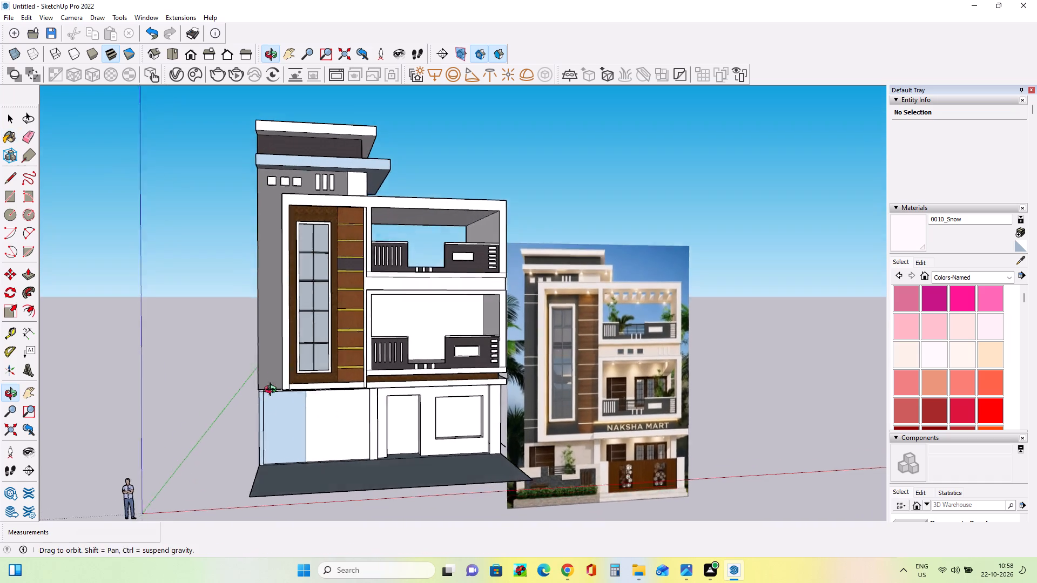
middle_drag(273, 391, 292, 348)
scroll(249, 379, up, 7)
click(252, 390)
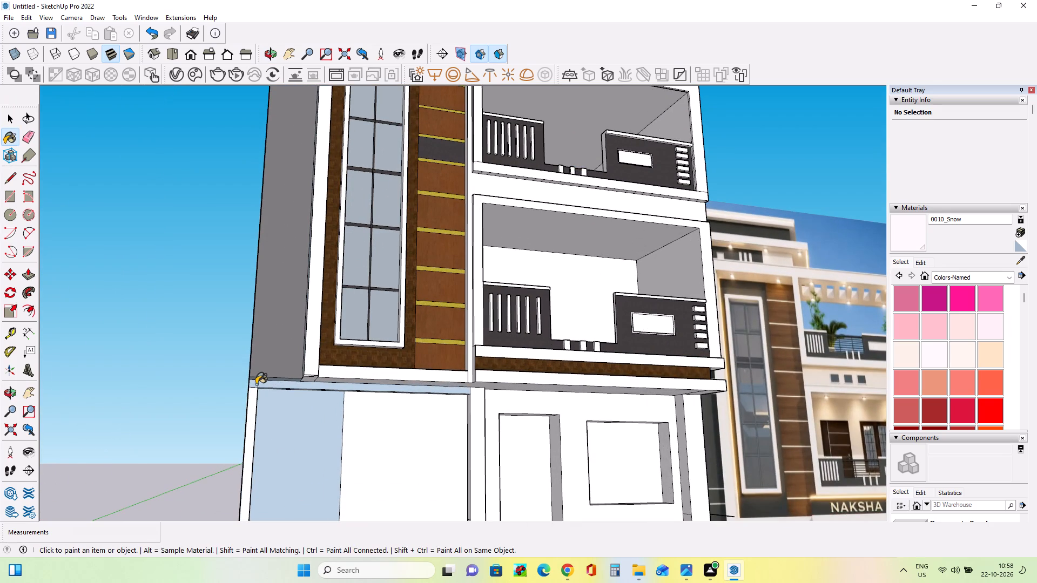
click(256, 384)
click(265, 384)
Check the painted ground floor and the whole facade beside the reference image.
scroll(311, 395, down, 8)
middle_drag(387, 454, 382, 483)
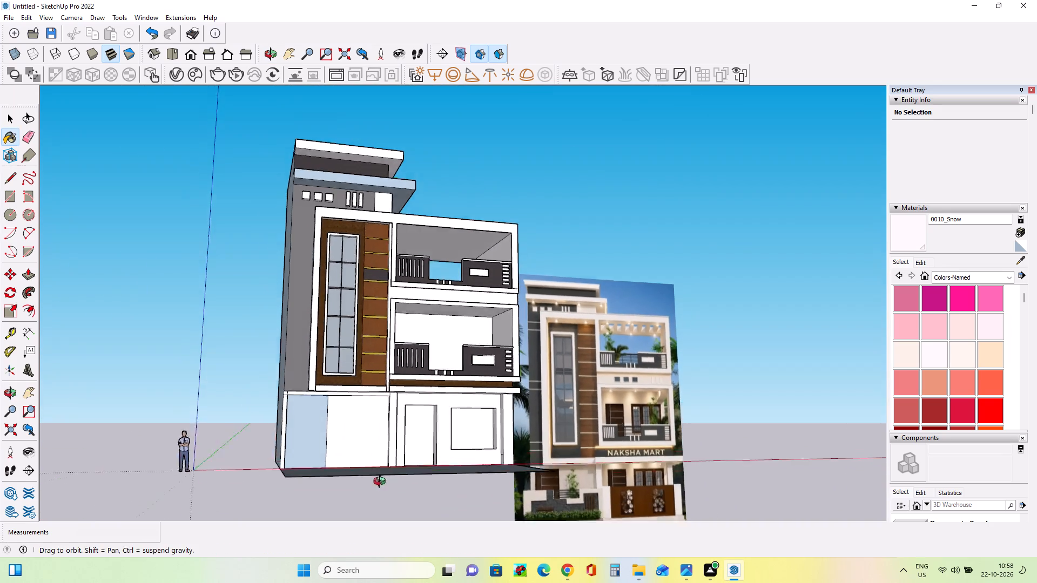
middle_drag(382, 483, 376, 500)
scroll(375, 500, down, 2)
middle_drag(401, 499, 363, 497)
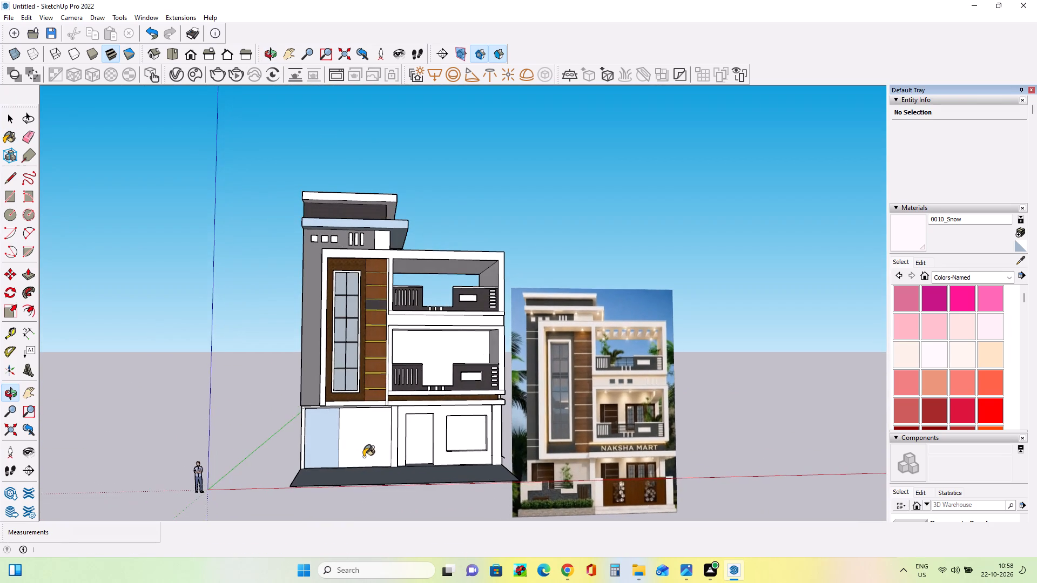
scroll(363, 457, down, 2)
middle_drag(388, 470, 390, 480)
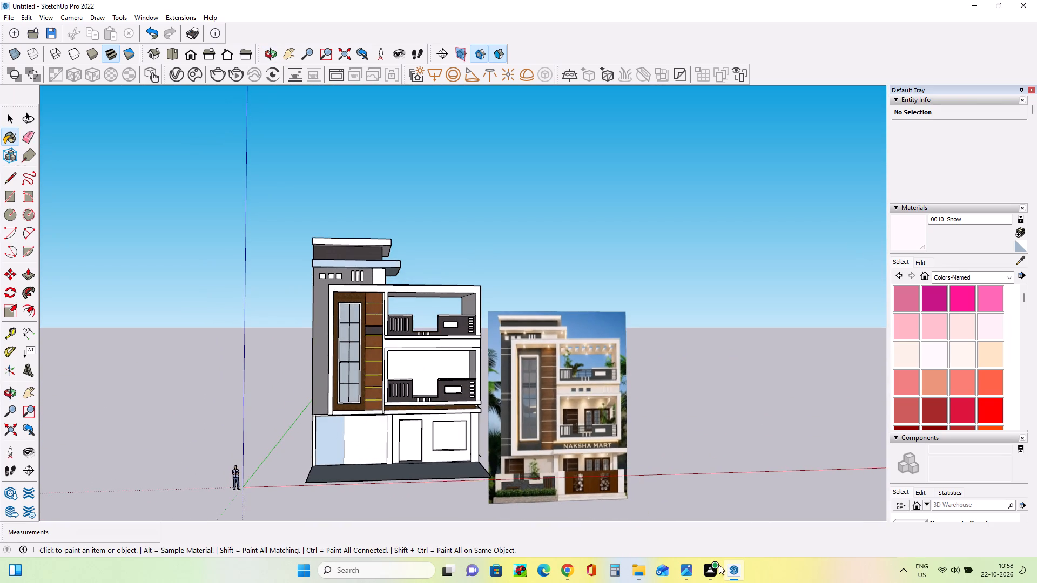
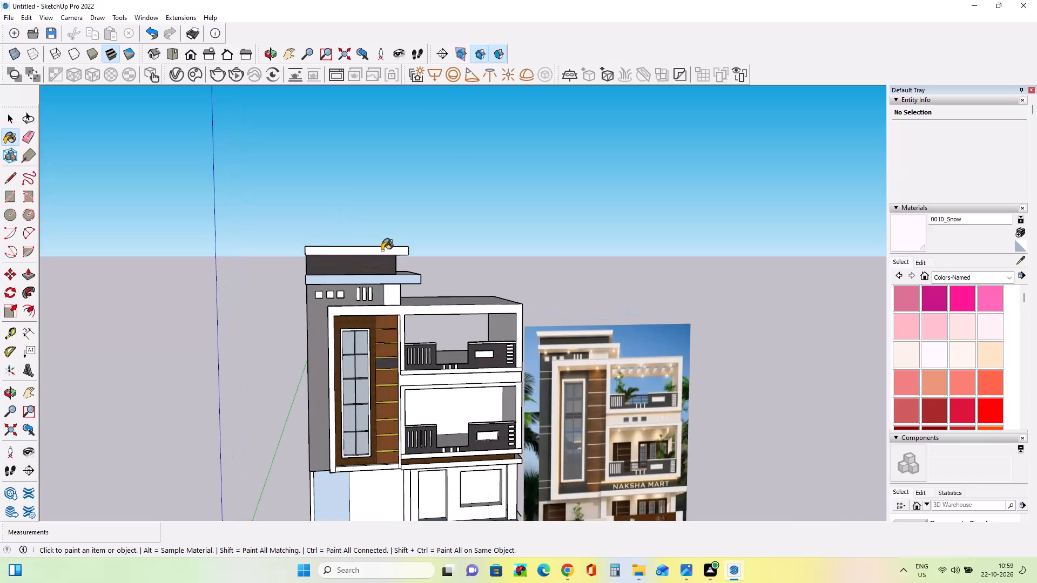
Paint the tower's projecting slabs, the wall piece below them, the balcony frame's top beam and the blue ground-floor panel with 0010_Snow.
click(382, 250)
click(387, 250)
click(394, 300)
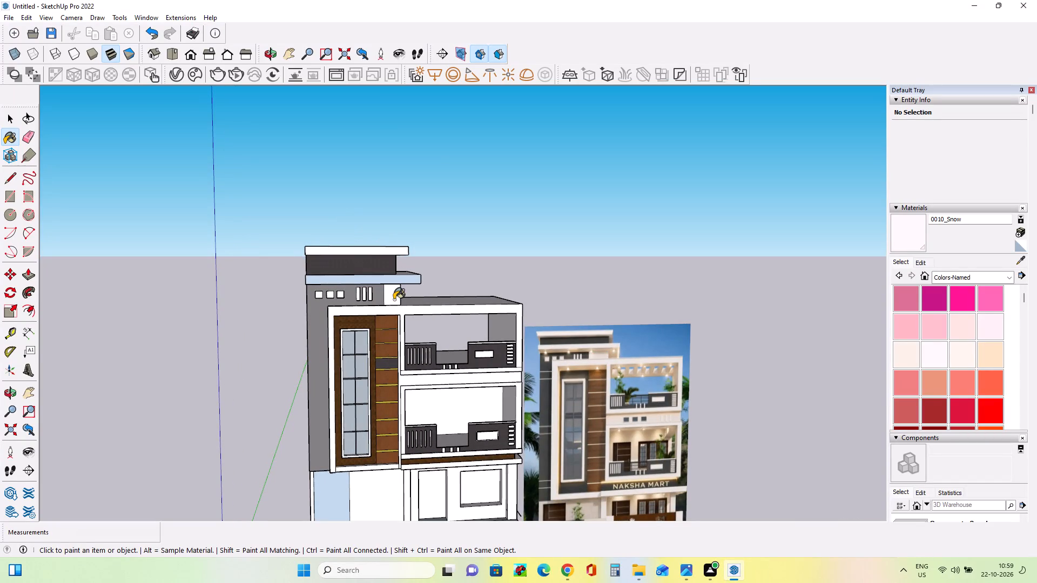
click(447, 308)
click(443, 302)
middle_drag(446, 281, 287, 302)
click(409, 277)
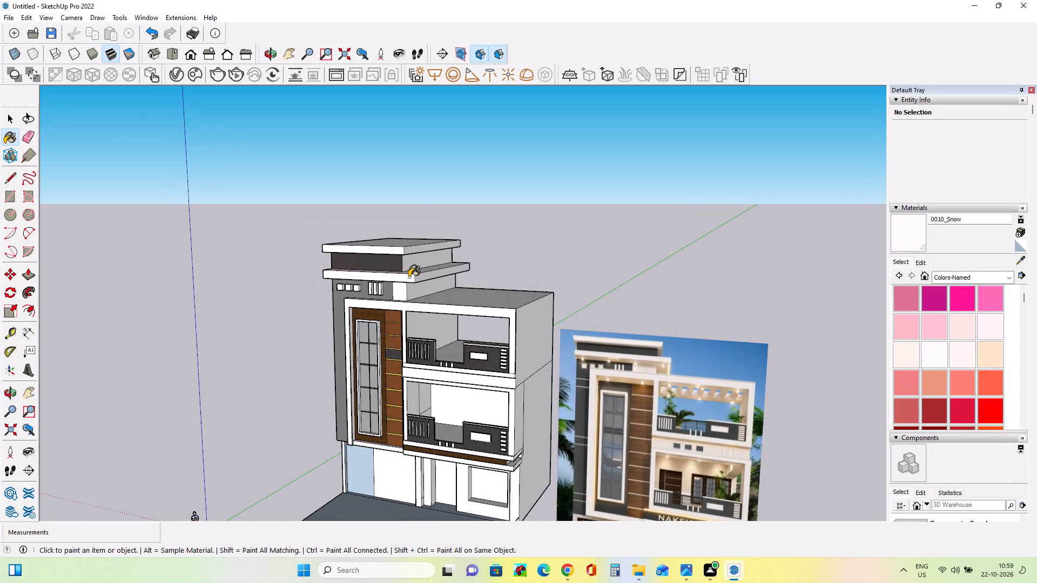
click(417, 276)
middle_drag(410, 315, 506, 283)
scroll(455, 295, down, 3)
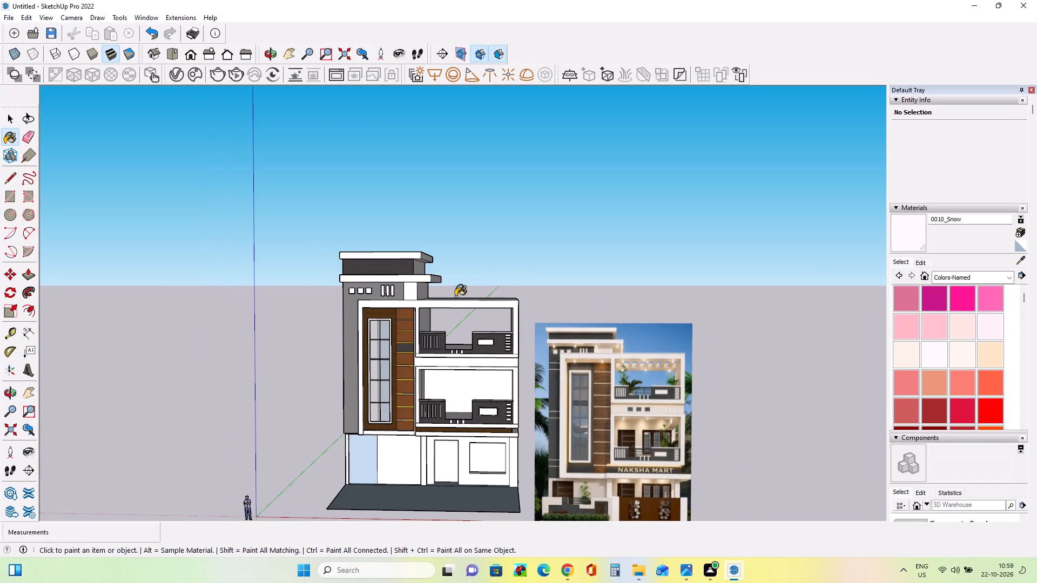
click(375, 448)
Push the ground-floor wall panel beneath the tall window by about 3' 2 9/16".
middle_drag(407, 430, 420, 441)
middle_drag(422, 449, 428, 456)
scroll(405, 452, up, 3)
middle_drag(408, 449, 436, 432)
click(35, 278)
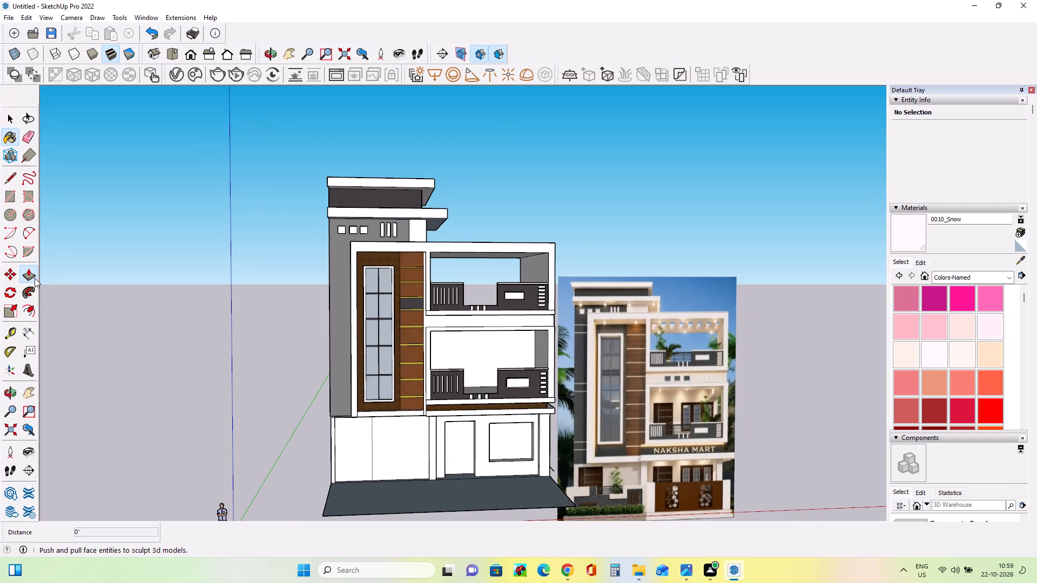
click(353, 460)
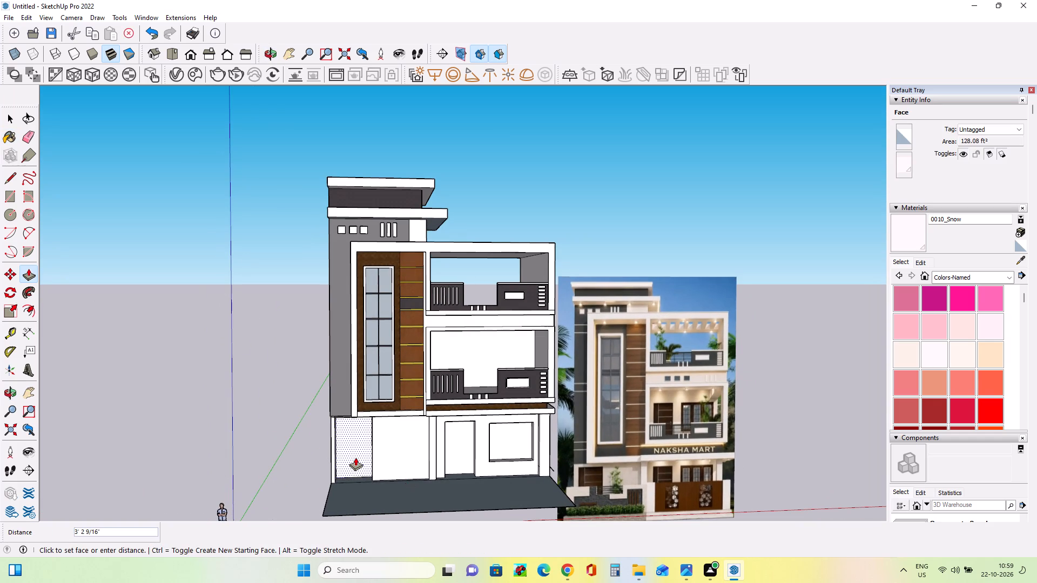
click(355, 457)
Paint the narrow vertical strip beside the wood panelling and the ledge faces between the two balconies with 0010_Snow.
scroll(328, 456, down, 3)
middle_drag(472, 437, 475, 461)
scroll(475, 461, down, 1)
scroll(430, 347, up, 4)
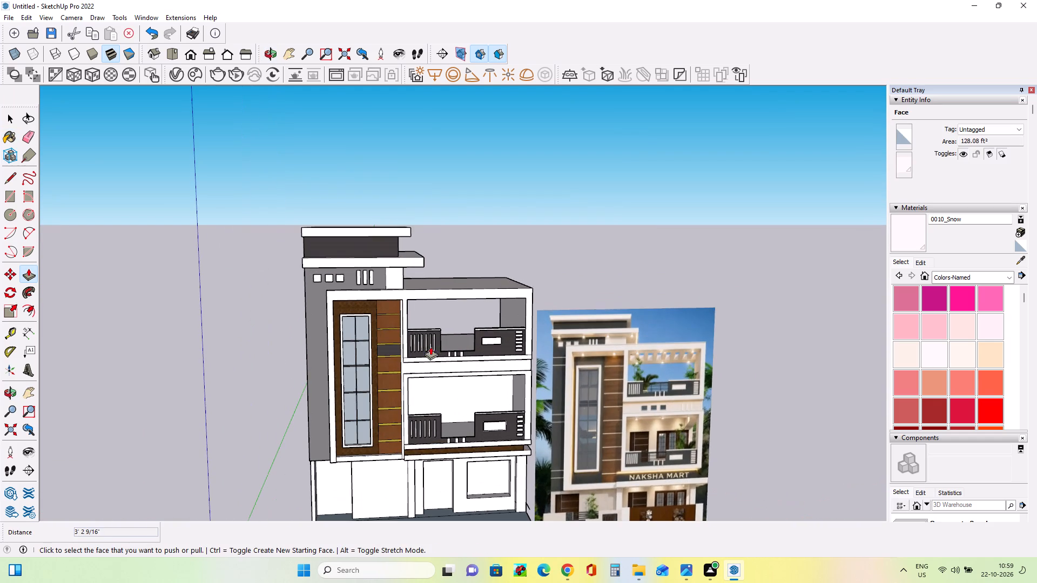
click(927, 357)
scroll(411, 322, up, 4)
click(400, 331)
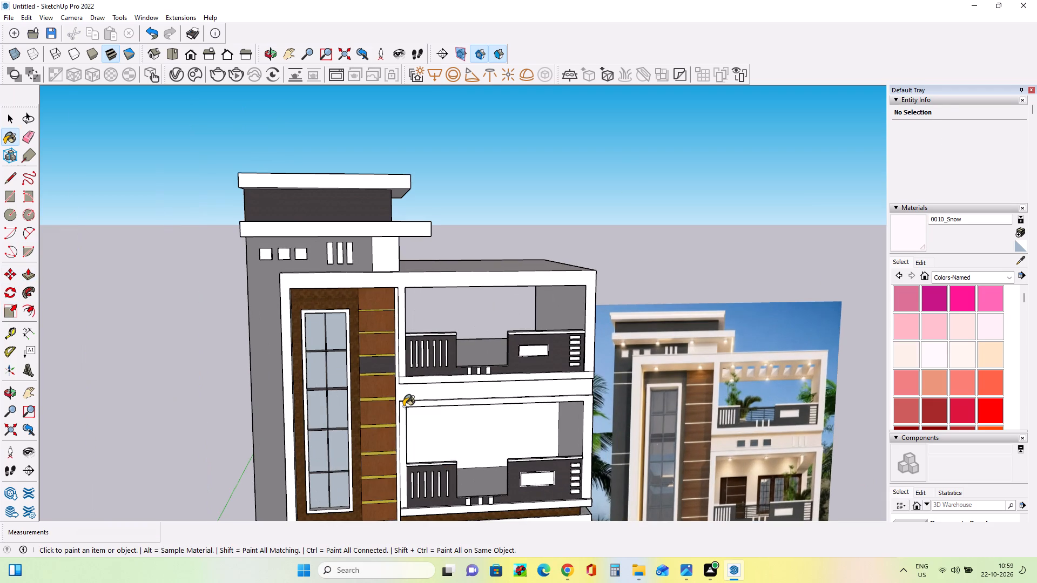
click(403, 408)
click(405, 398)
click(405, 390)
Draw a rectangle about 1' 11 1/4" by 1' 2 3/8" on the white band between the upper and lower balconies.
scroll(405, 390, down, 3)
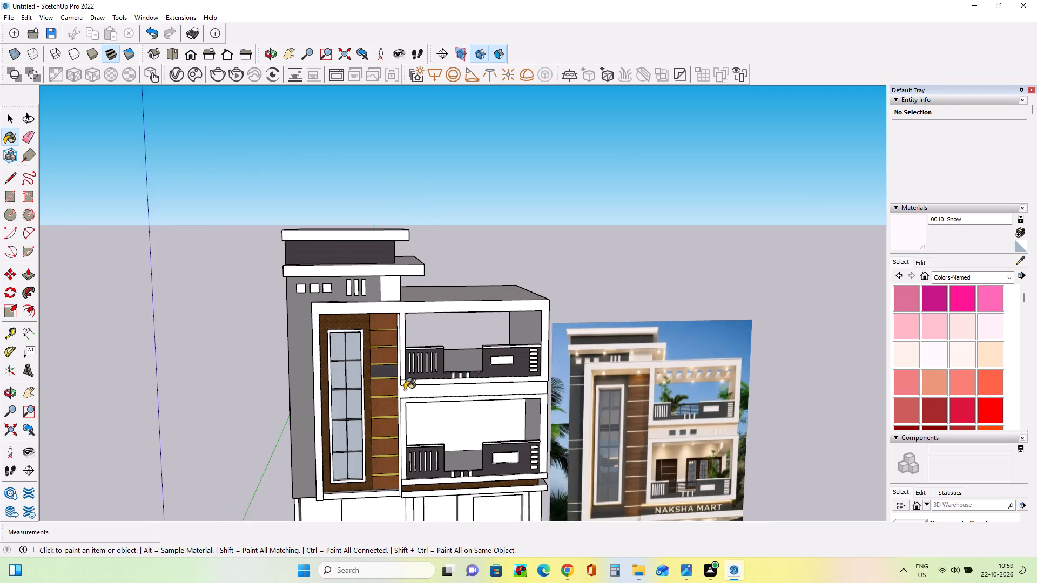
scroll(405, 390, down, 9)
scroll(450, 498, up, 7)
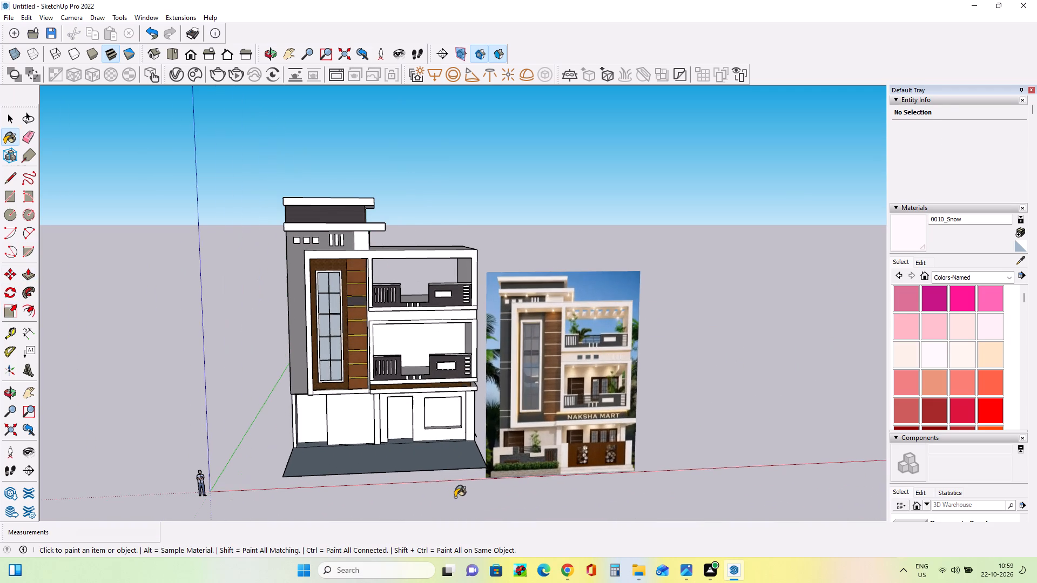
scroll(443, 457, up, 3)
middle_drag(443, 457, 448, 460)
scroll(425, 254, up, 3)
middle_drag(432, 291, 436, 302)
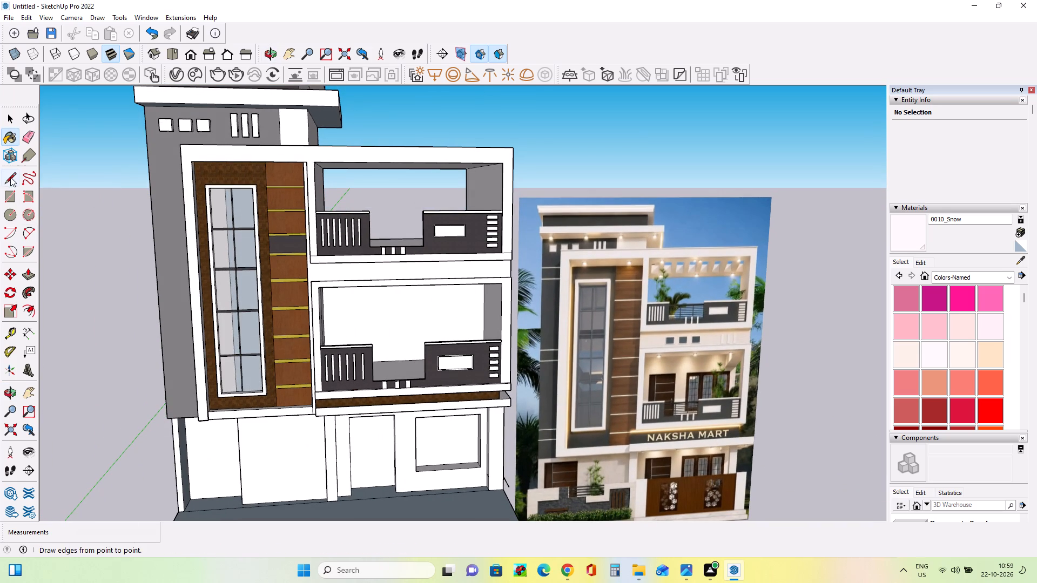
click(7, 195)
scroll(358, 272, up, 3)
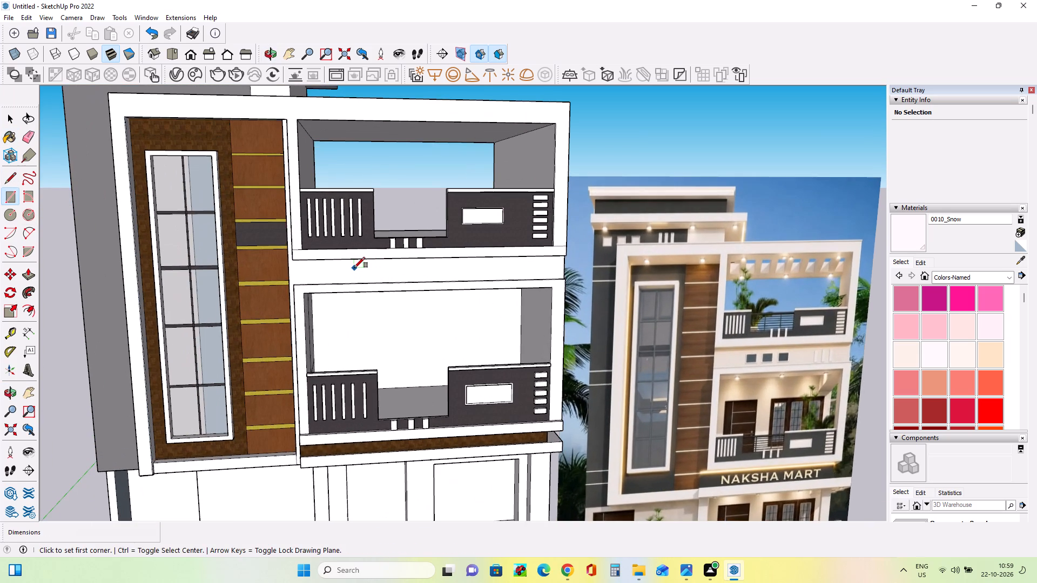
click(355, 265)
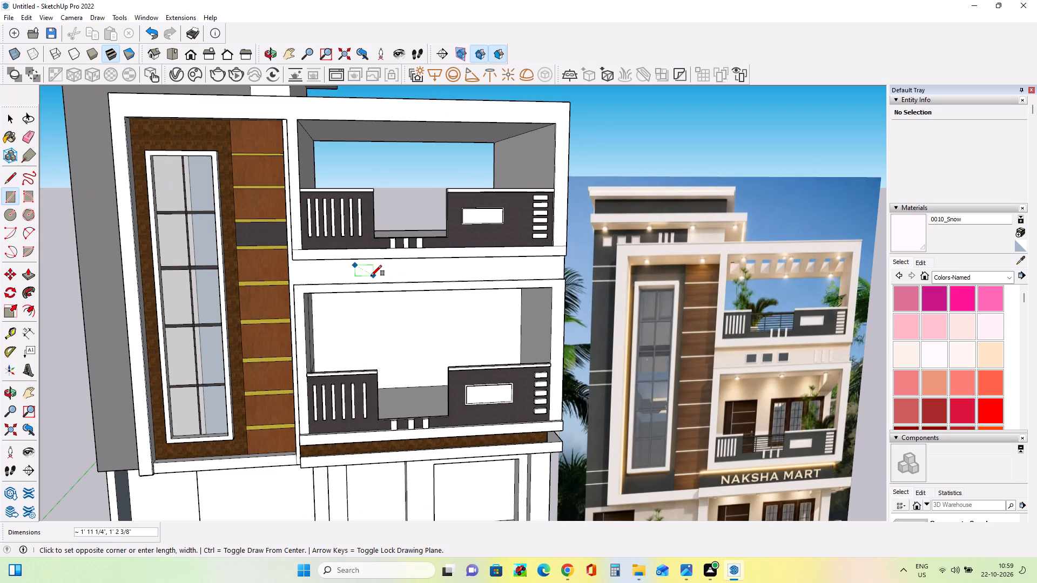
click(371, 276)
Copy the rectangle's four edges twice along the band at about 3' 1 5/16" spacing to make a row of three.
middle_drag(390, 295, 395, 307)
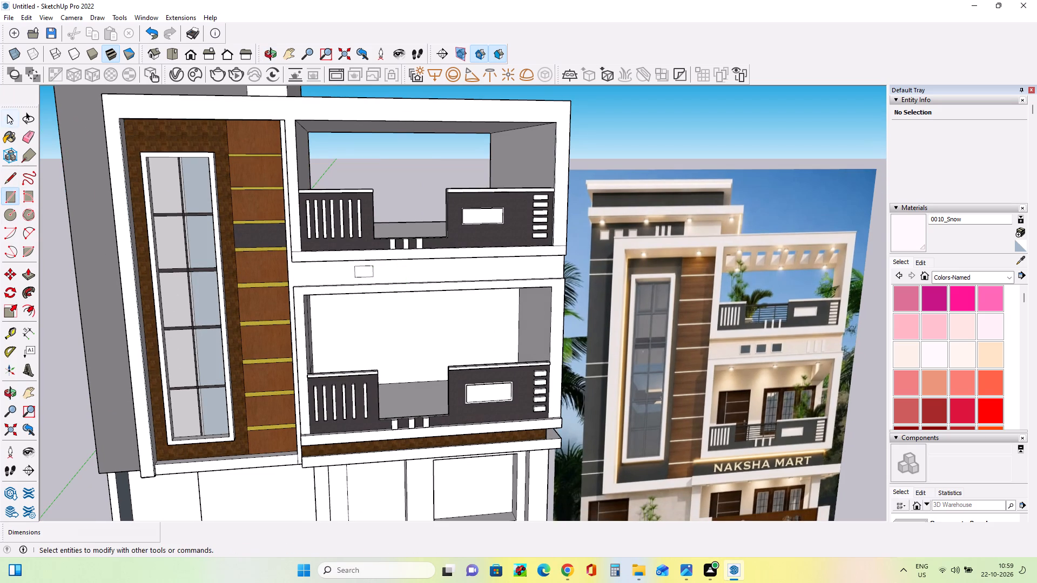
click(7, 114)
scroll(441, 266, up, 7)
ctrl+click(333, 279)
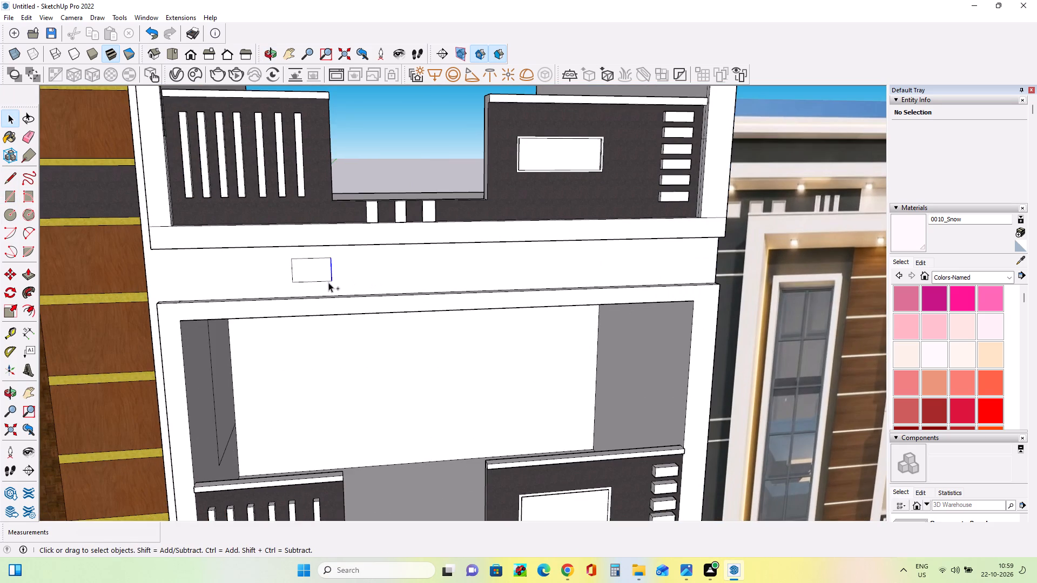
ctrl+click(325, 281)
ctrl+click(330, 255)
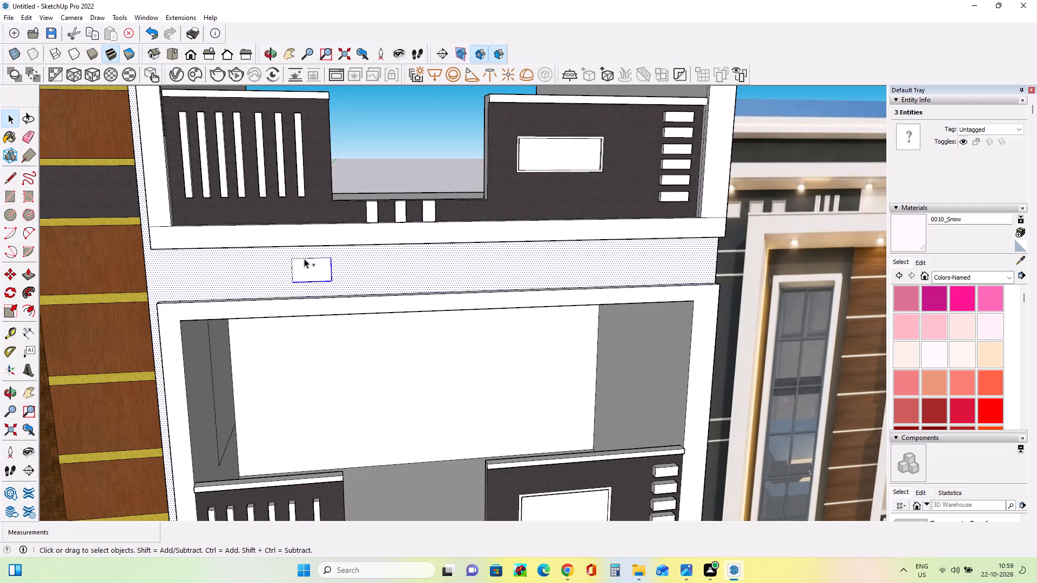
ctrl+click(306, 259)
ctrl+click(293, 274)
shift+click(256, 266)
shift+middle_drag(351, 291, 354, 297)
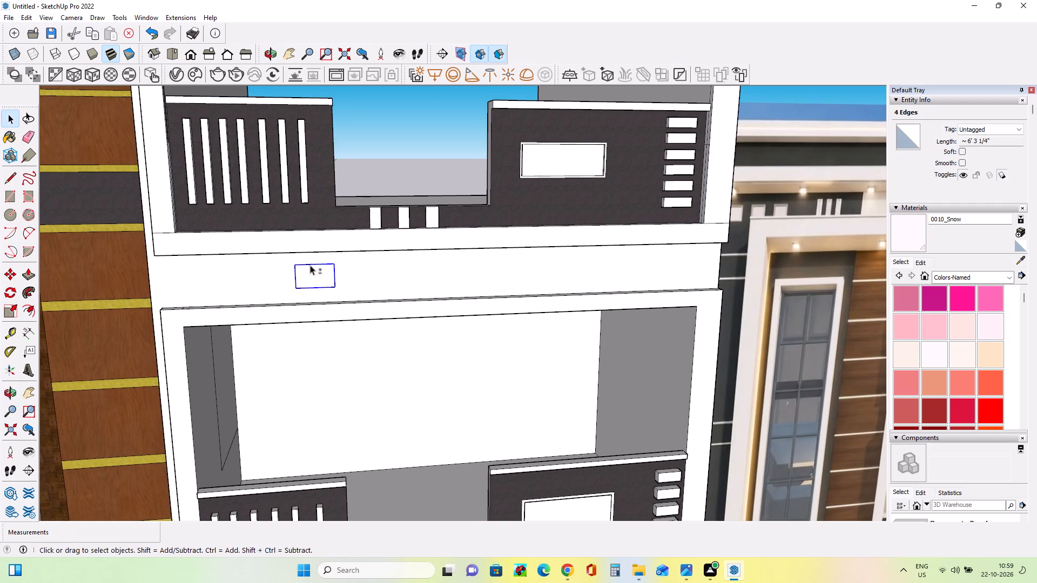
ctrl+click(8, 267)
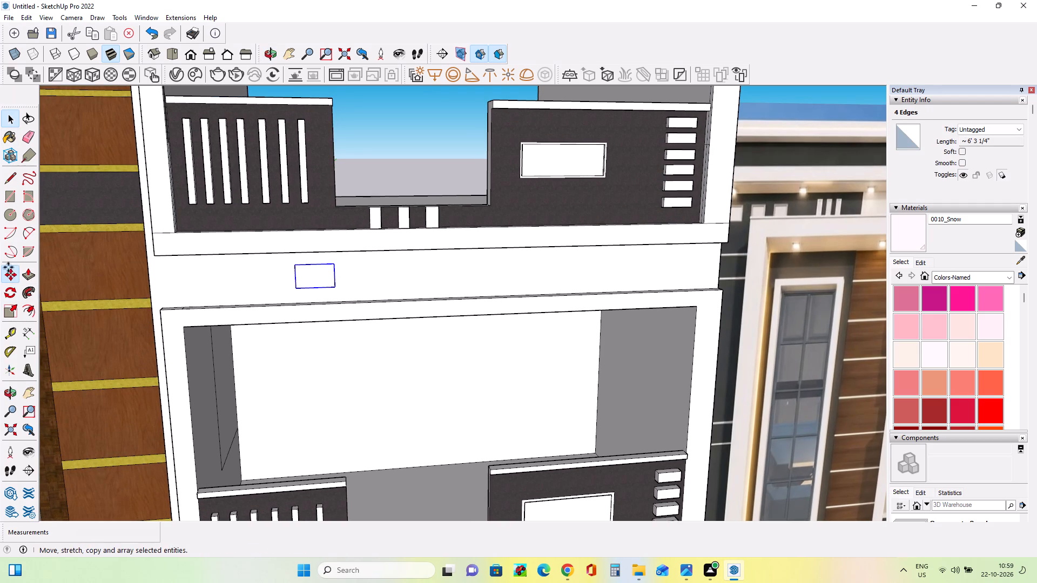
ctrl+click(339, 288)
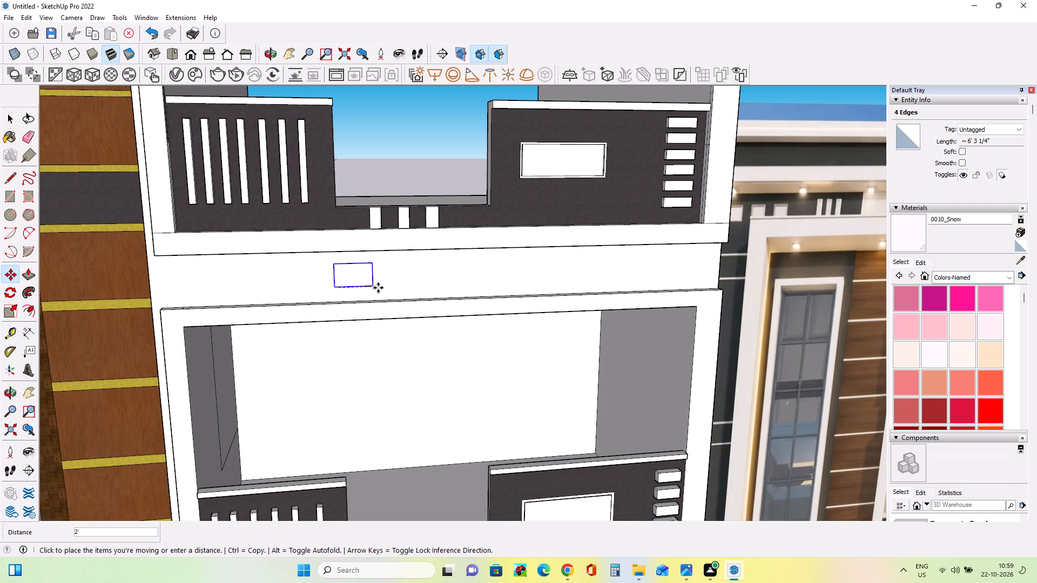
click(400, 287)
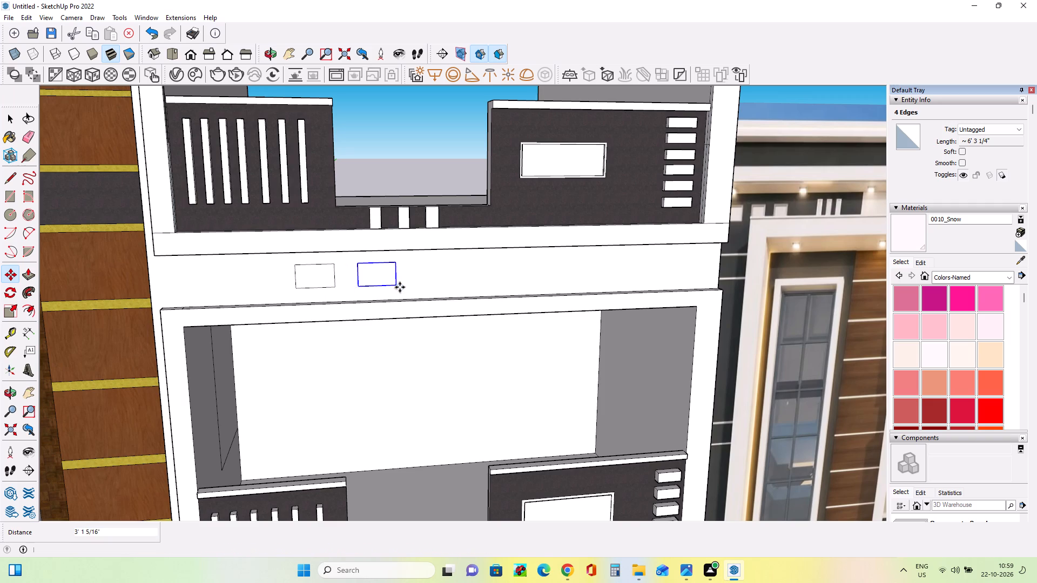
click(400, 287)
click(460, 288)
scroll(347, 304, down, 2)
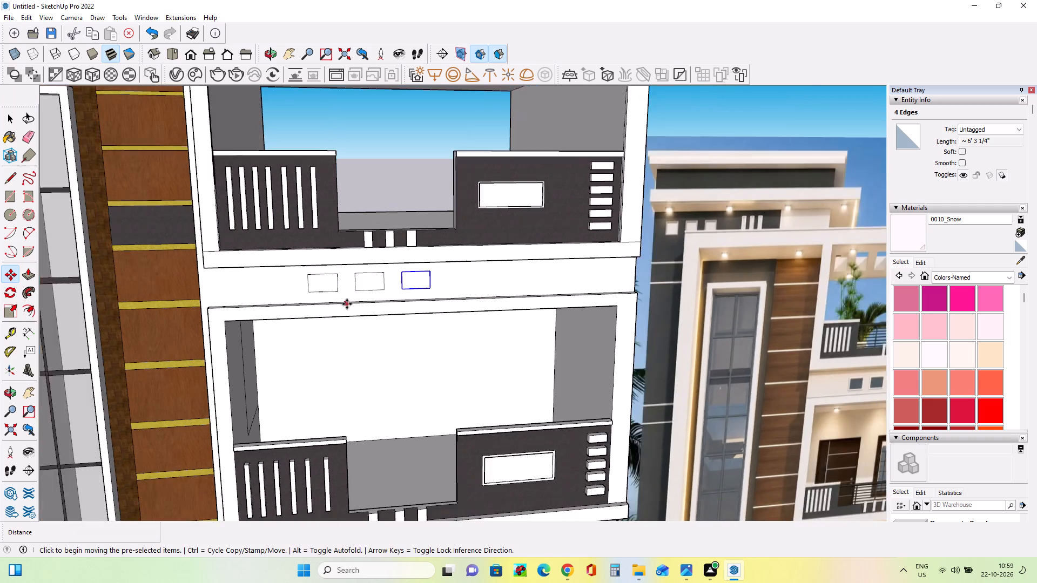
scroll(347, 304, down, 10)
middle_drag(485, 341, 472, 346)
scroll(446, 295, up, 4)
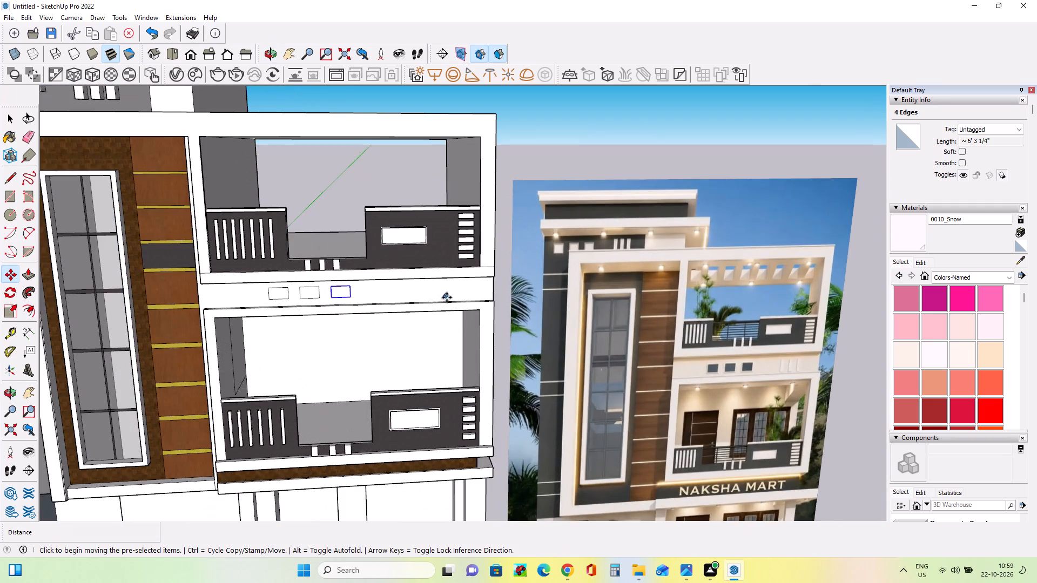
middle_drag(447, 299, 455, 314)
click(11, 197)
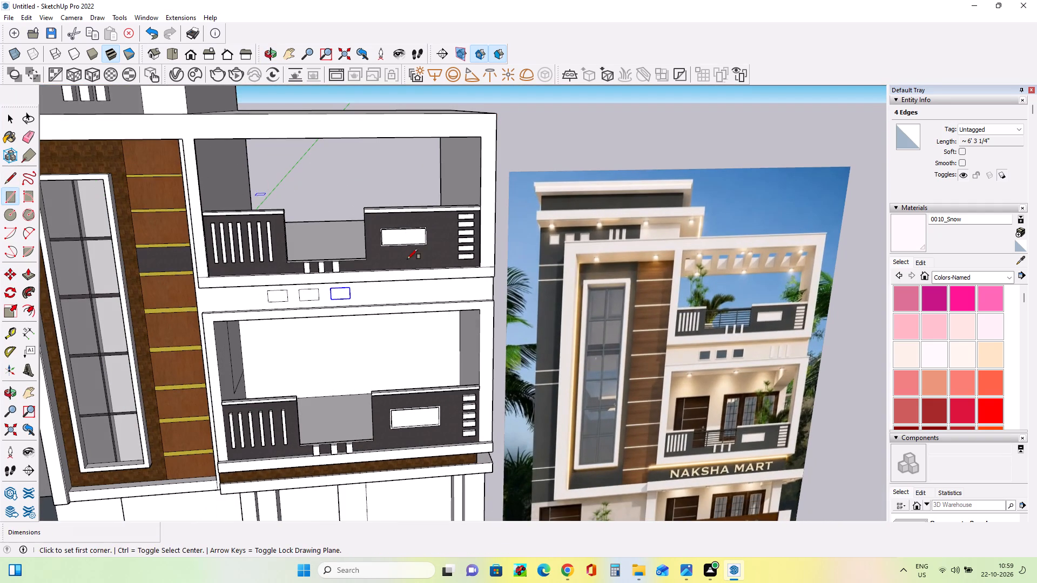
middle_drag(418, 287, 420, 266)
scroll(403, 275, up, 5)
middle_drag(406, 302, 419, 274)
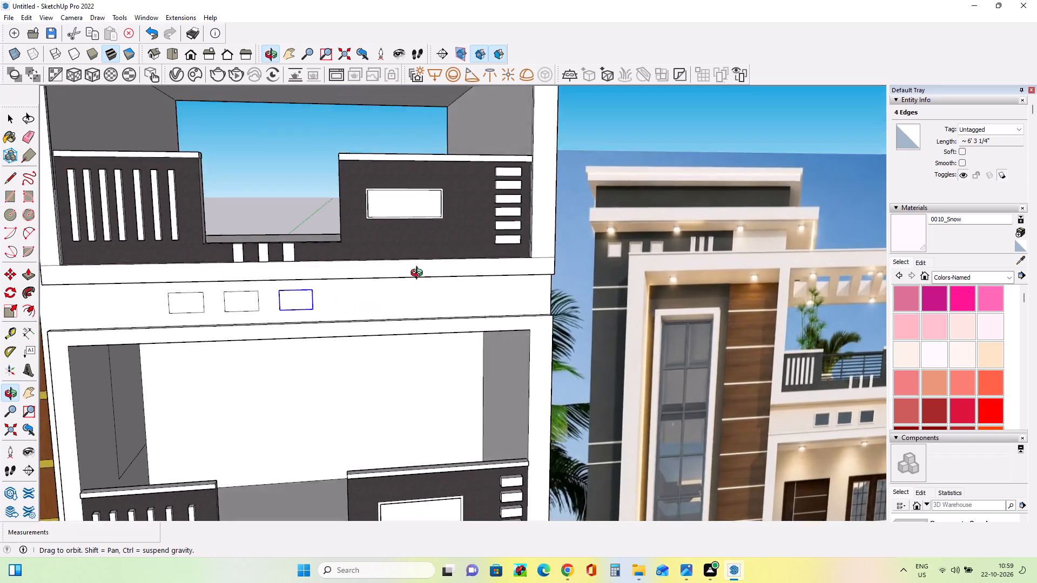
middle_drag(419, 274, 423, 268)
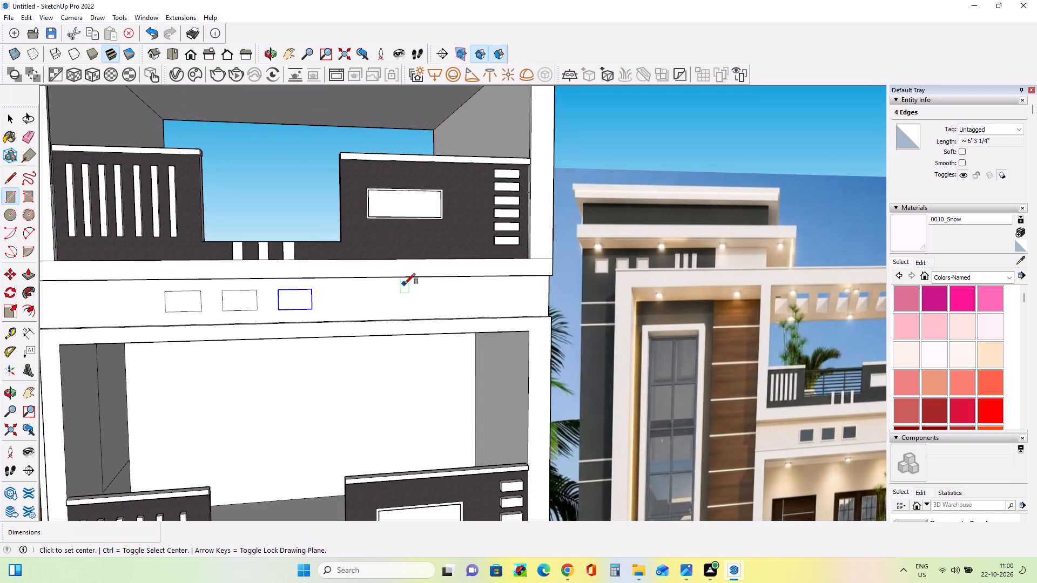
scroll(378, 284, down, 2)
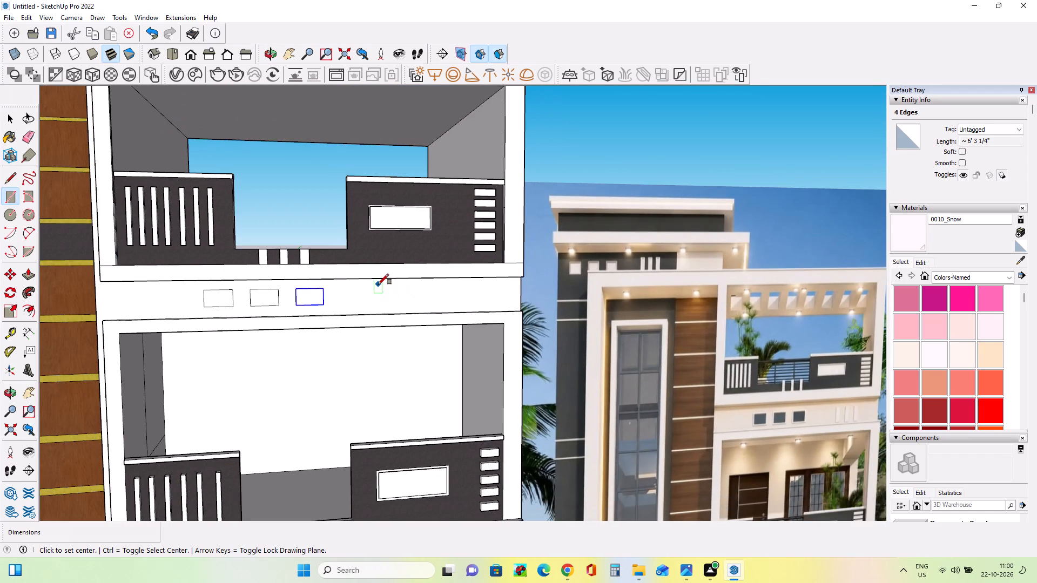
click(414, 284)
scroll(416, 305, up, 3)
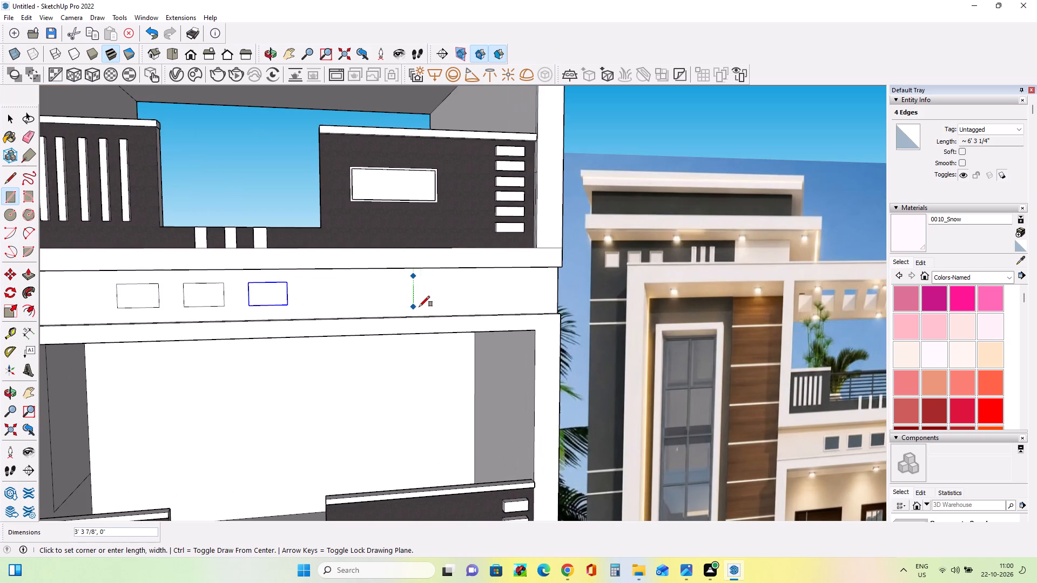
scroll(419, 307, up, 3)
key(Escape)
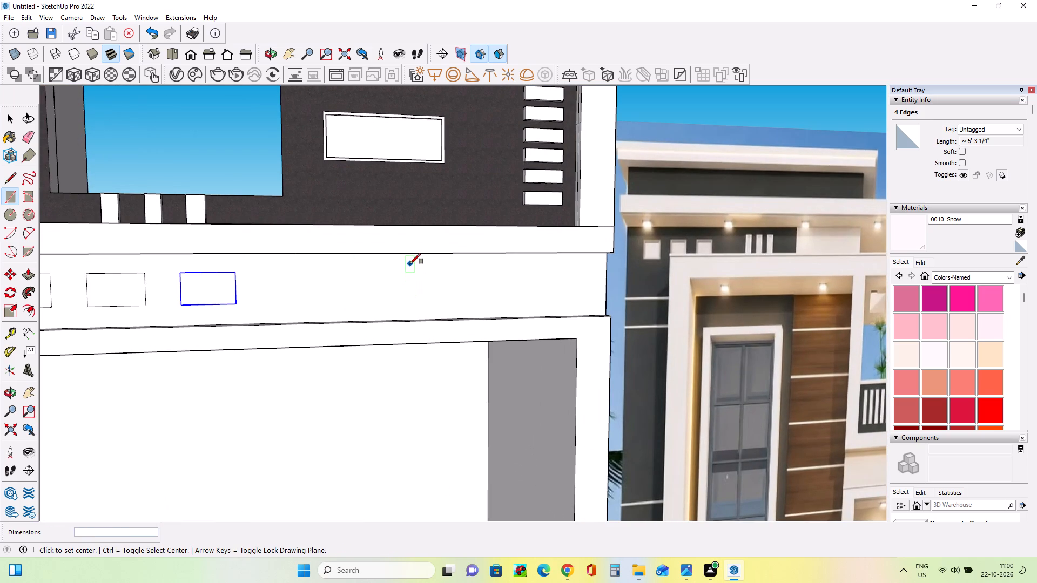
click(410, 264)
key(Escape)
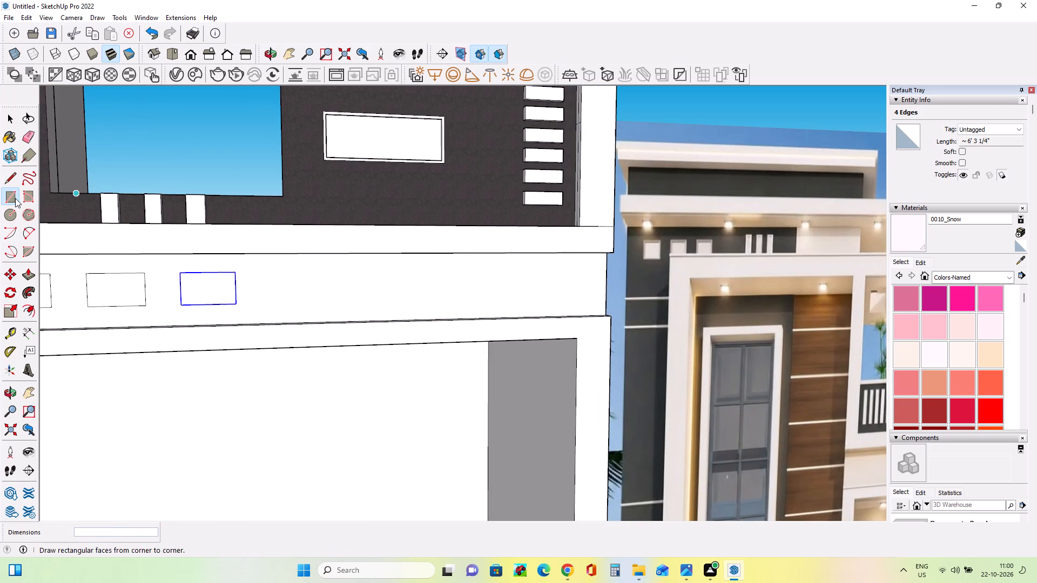
Draw a narrow upright rectangle about 1' 6 11/16" high by 6 11/16" wide on the band, beyond the three rectangles.
click(15, 198)
click(408, 266)
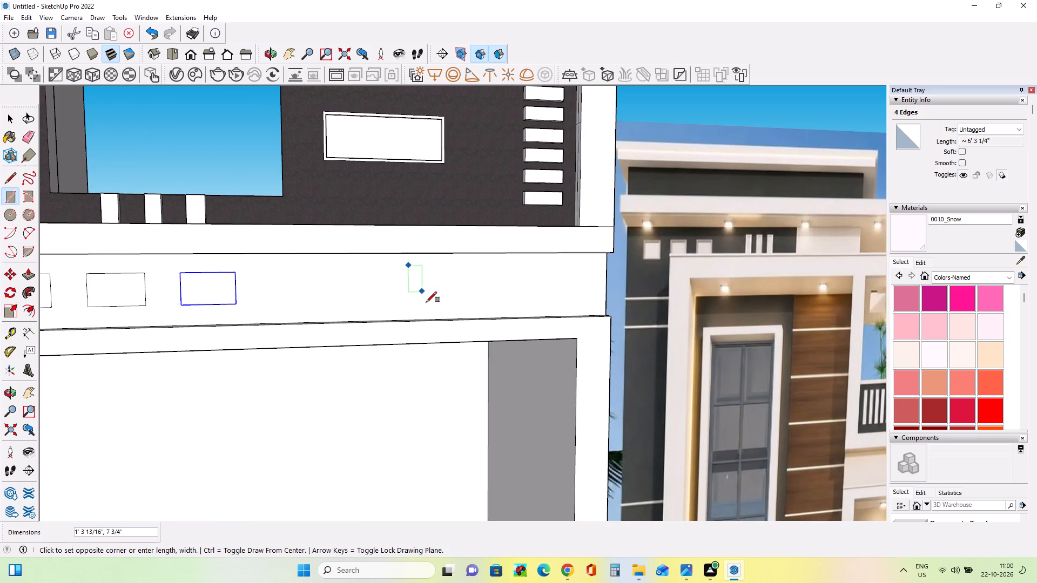
click(422, 304)
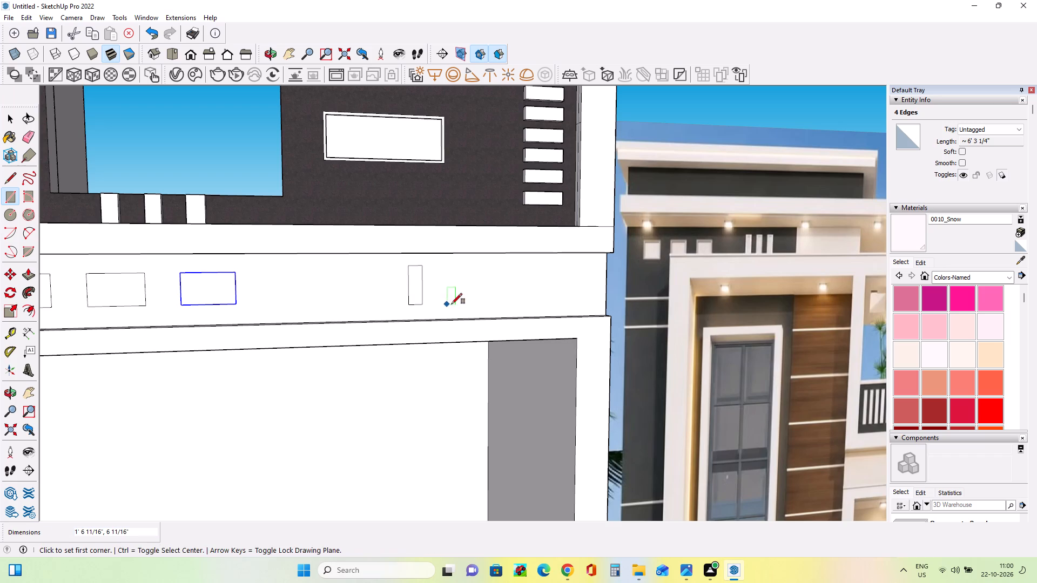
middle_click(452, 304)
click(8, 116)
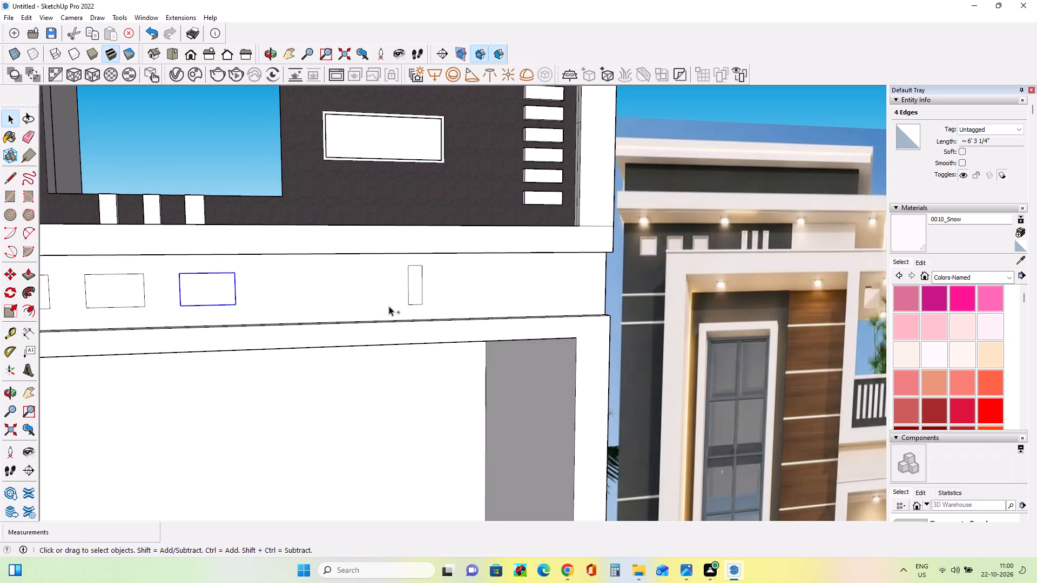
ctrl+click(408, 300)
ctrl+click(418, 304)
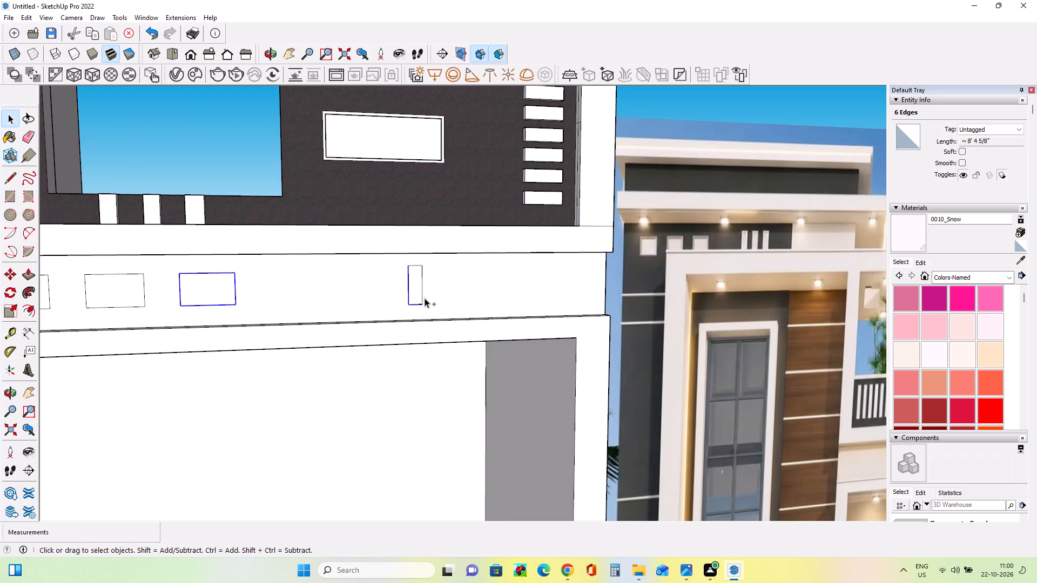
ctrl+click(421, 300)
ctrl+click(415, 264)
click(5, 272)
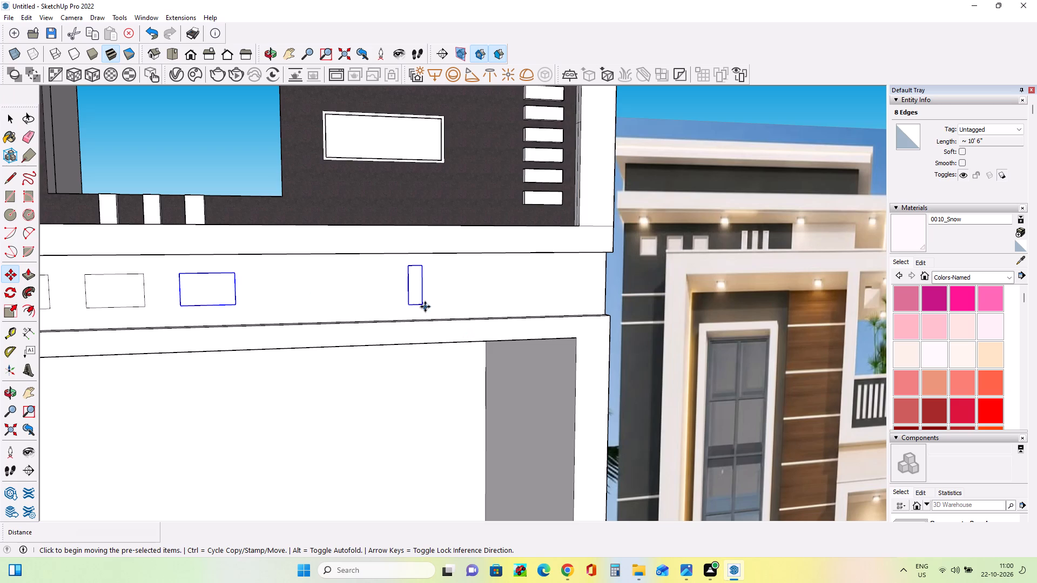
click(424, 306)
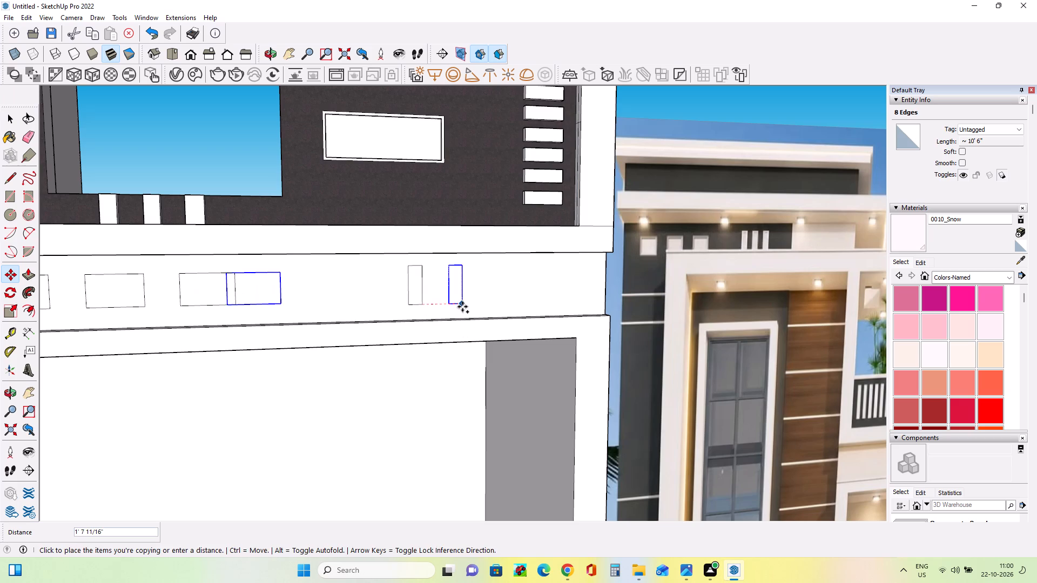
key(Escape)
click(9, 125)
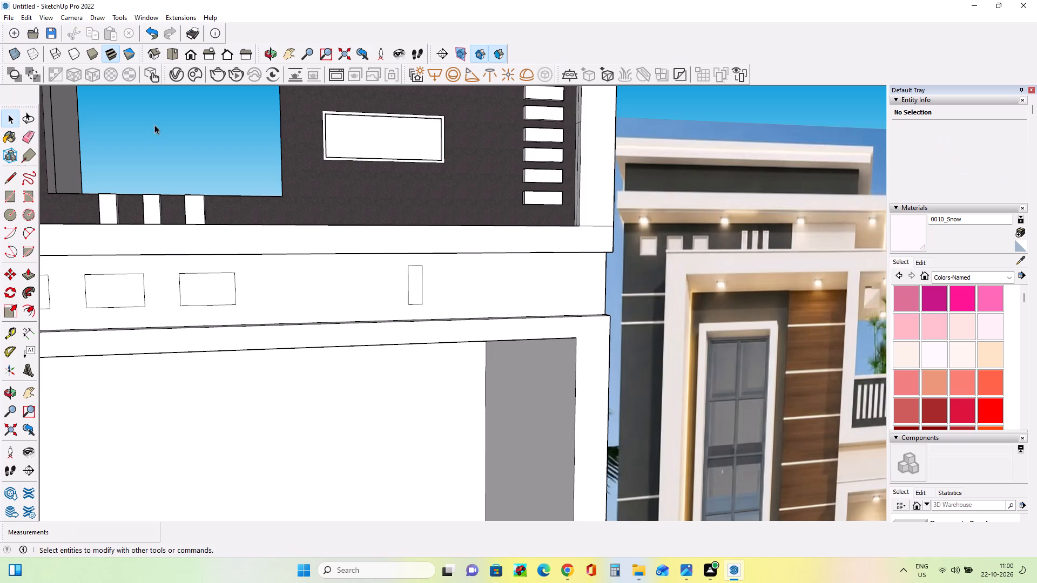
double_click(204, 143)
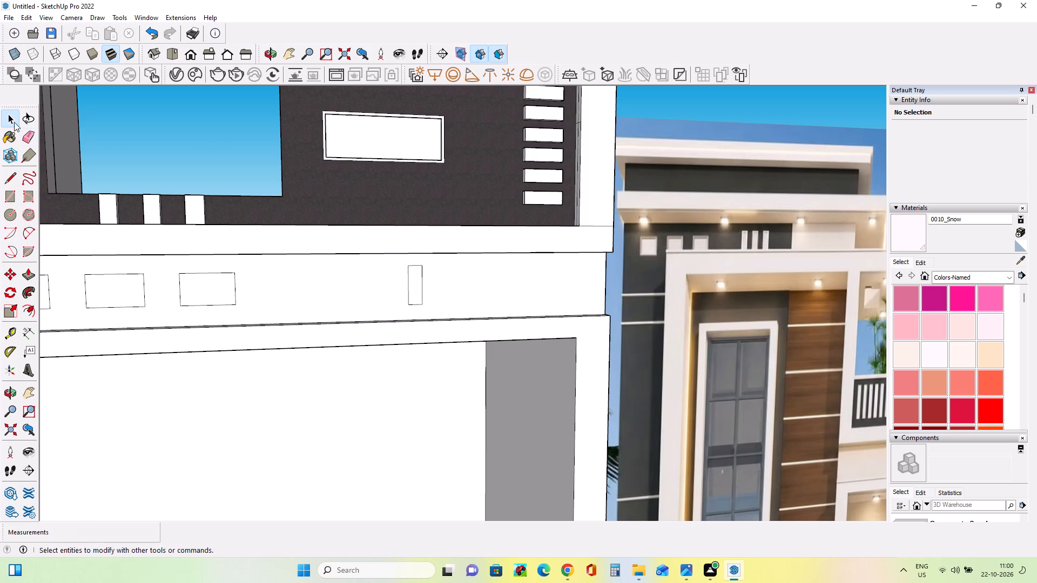
Copy the narrow upright rectangle's edges twice along the band at about 1' 3 1/8" and 1' 1 1/4", nudging the last copy about 1 7/16" outward.
click(14, 122)
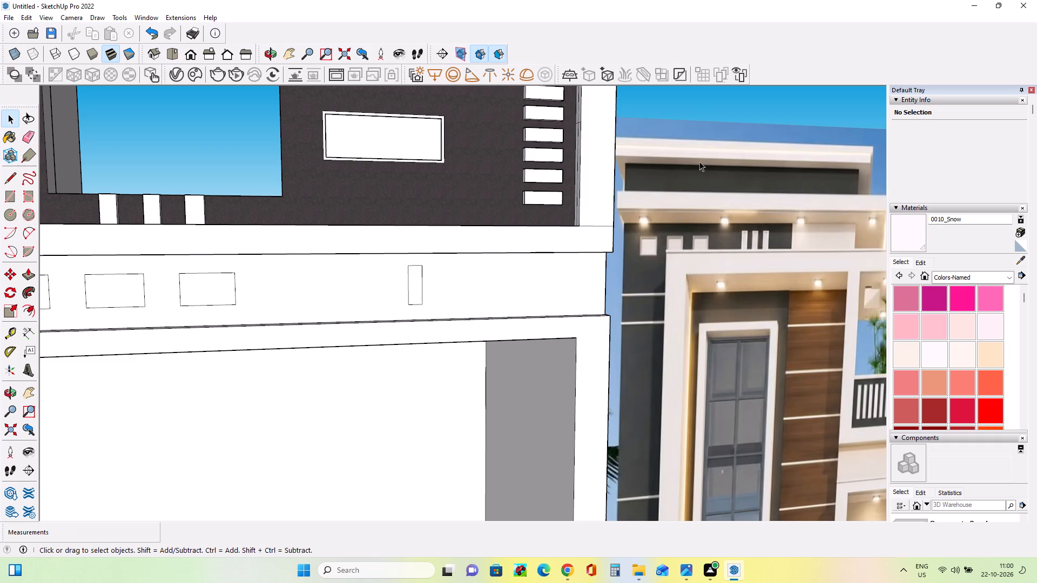
click(13, 125)
ctrl+click(409, 297)
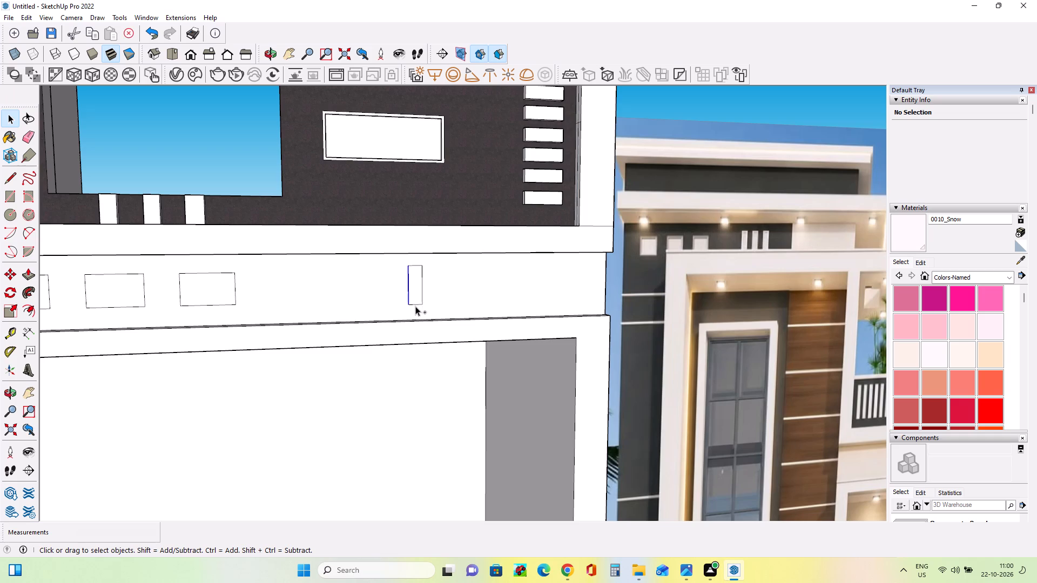
ctrl+click(416, 306)
ctrl+click(422, 300)
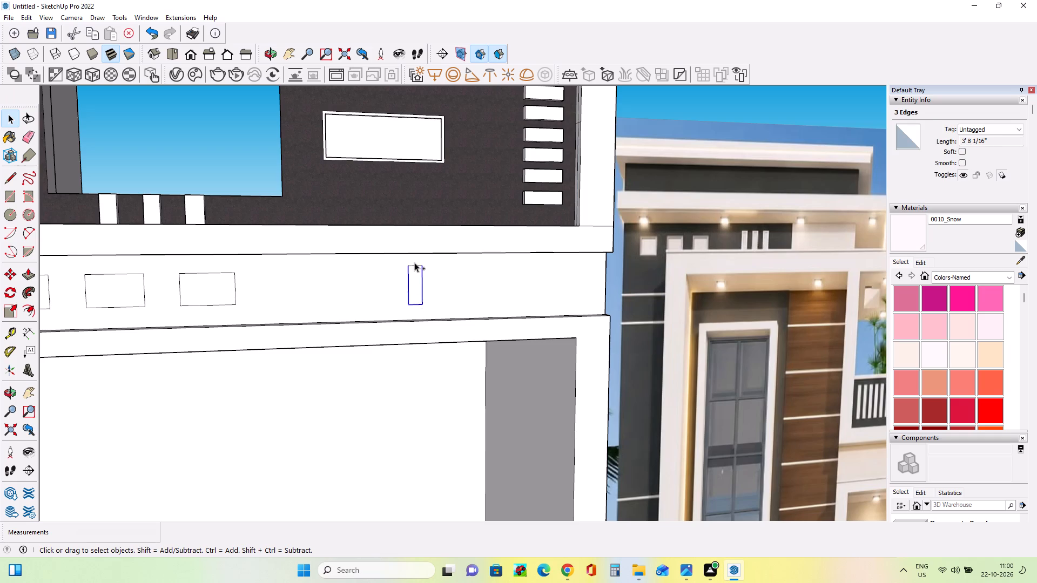
ctrl+click(414, 265)
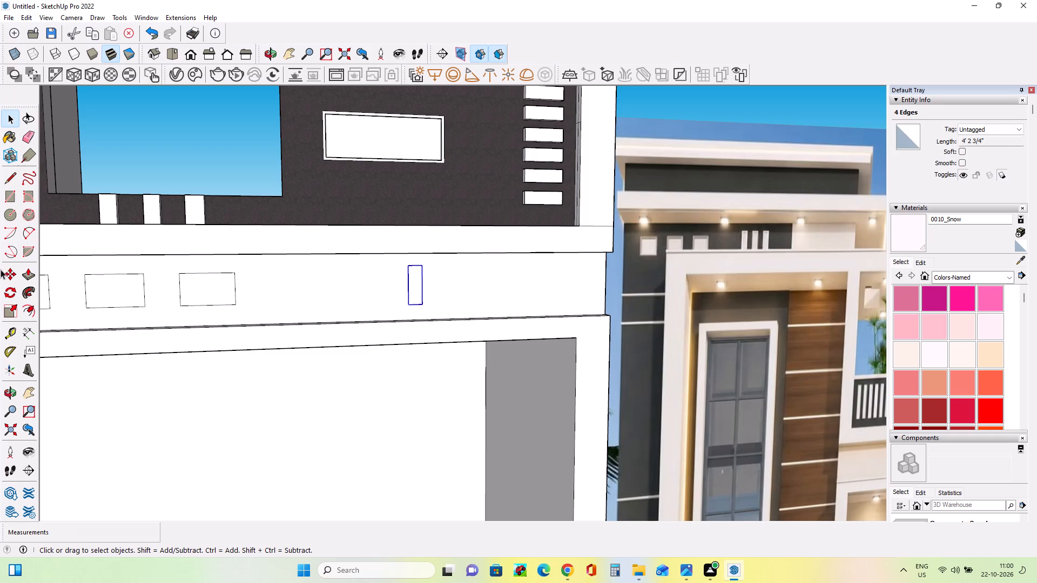
click(12, 276)
click(424, 304)
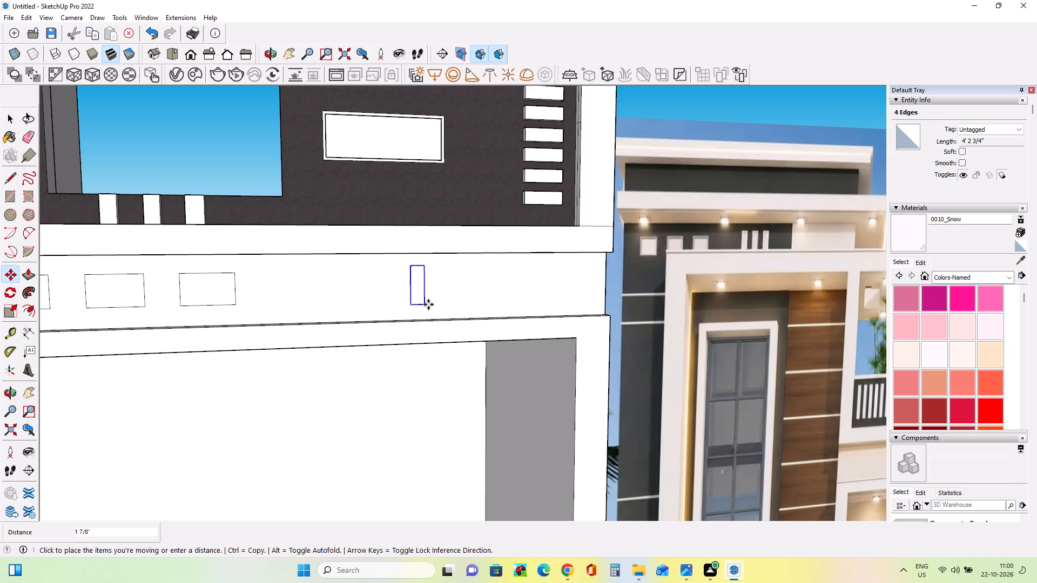
click(453, 306)
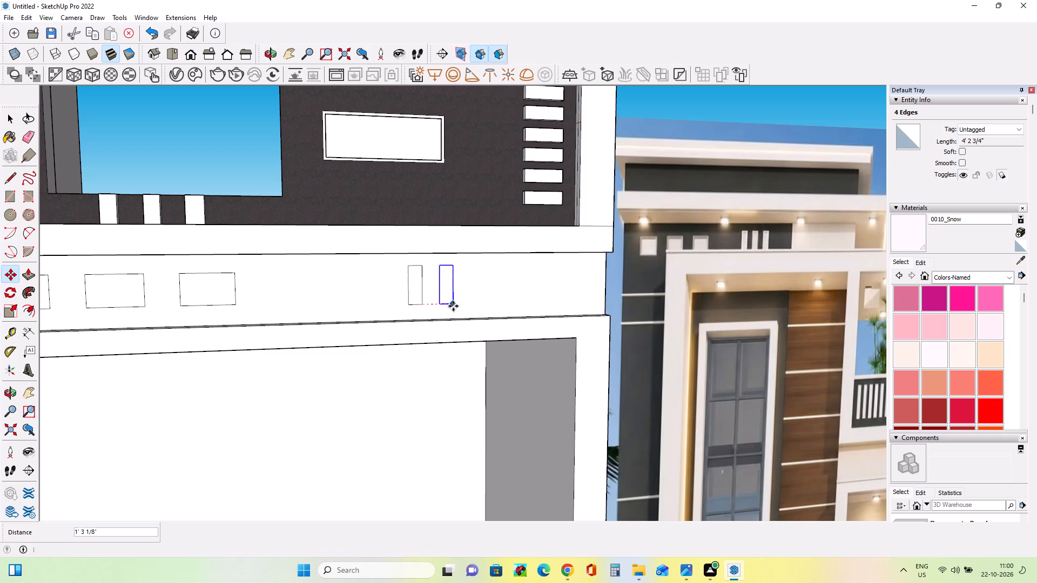
ctrl+click(453, 306)
click(480, 305)
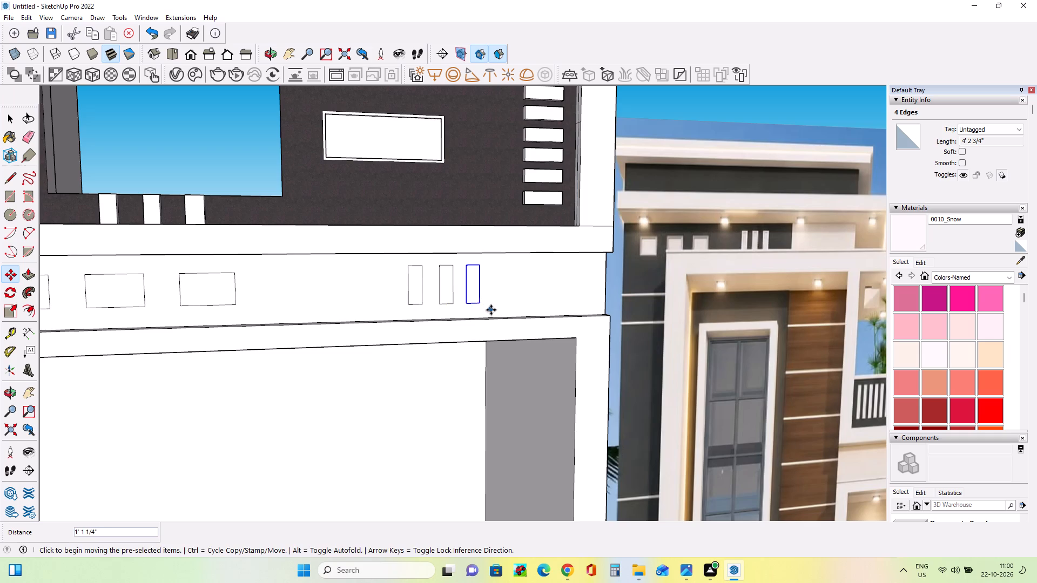
click(478, 304)
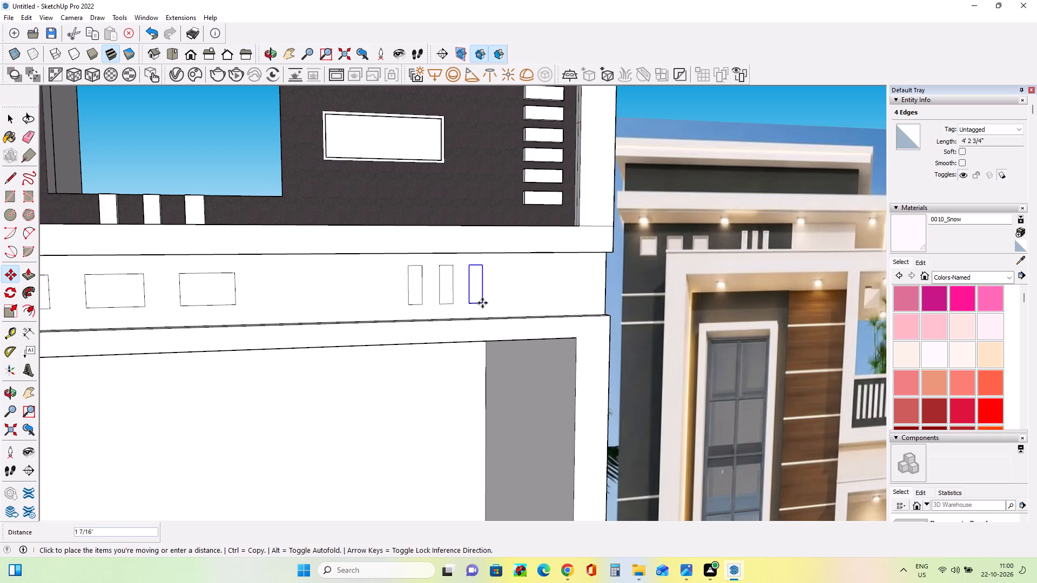
click(482, 303)
scroll(401, 314, down, 2)
scroll(401, 314, up, 1)
scroll(401, 314, down, 11)
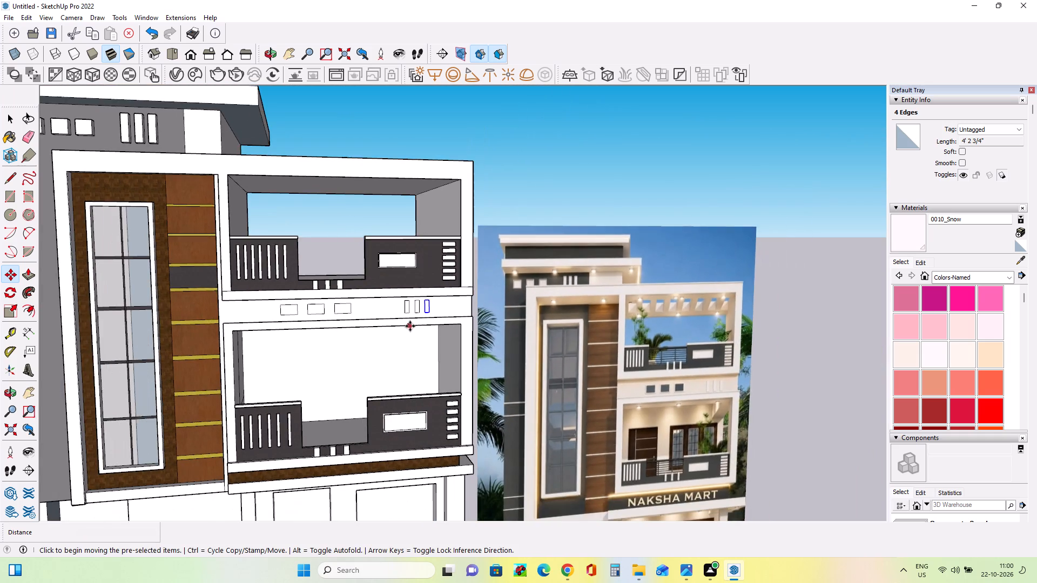
middle_drag(503, 408, 433, 398)
scroll(433, 398, down, 2)
click(12, 124)
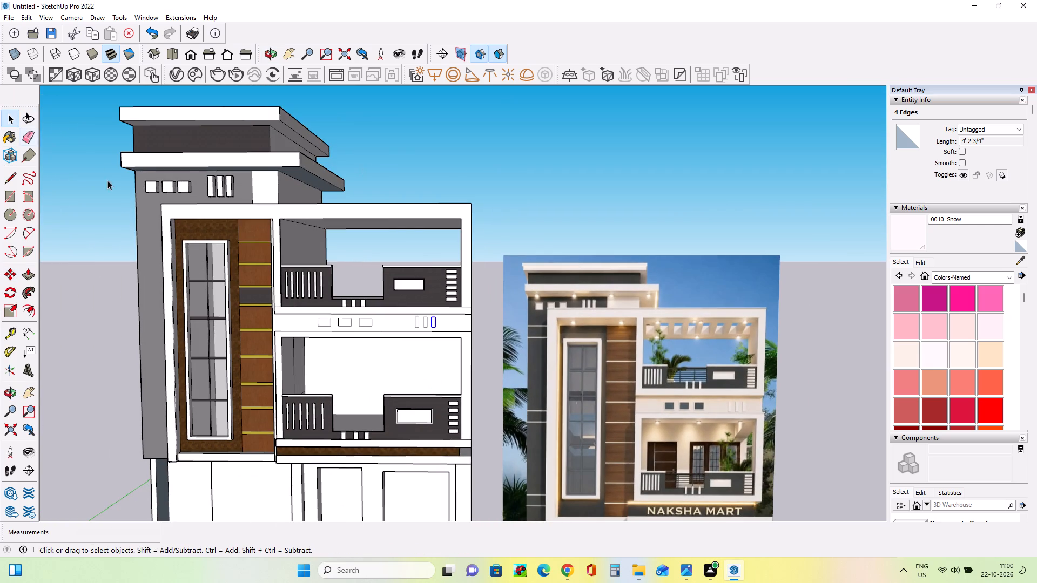
double_click(128, 245)
Examine the whole facade, its ground floor and the front slab against the reference image.
middle_drag(180, 316, 277, 283)
scroll(276, 283, down, 11)
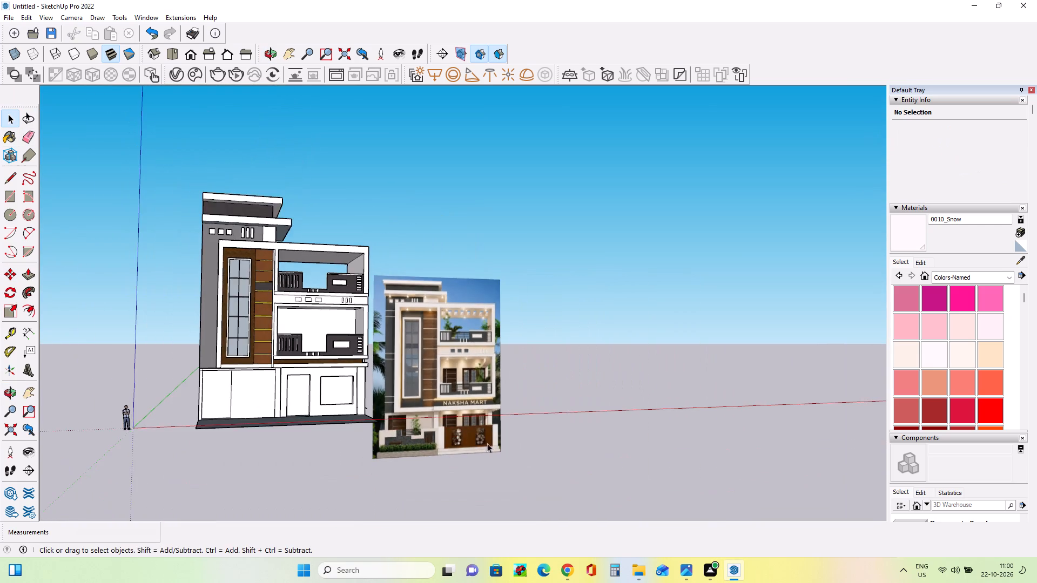
middle_drag(483, 445, 368, 459)
scroll(306, 417, up, 3)
middle_drag(314, 415, 366, 436)
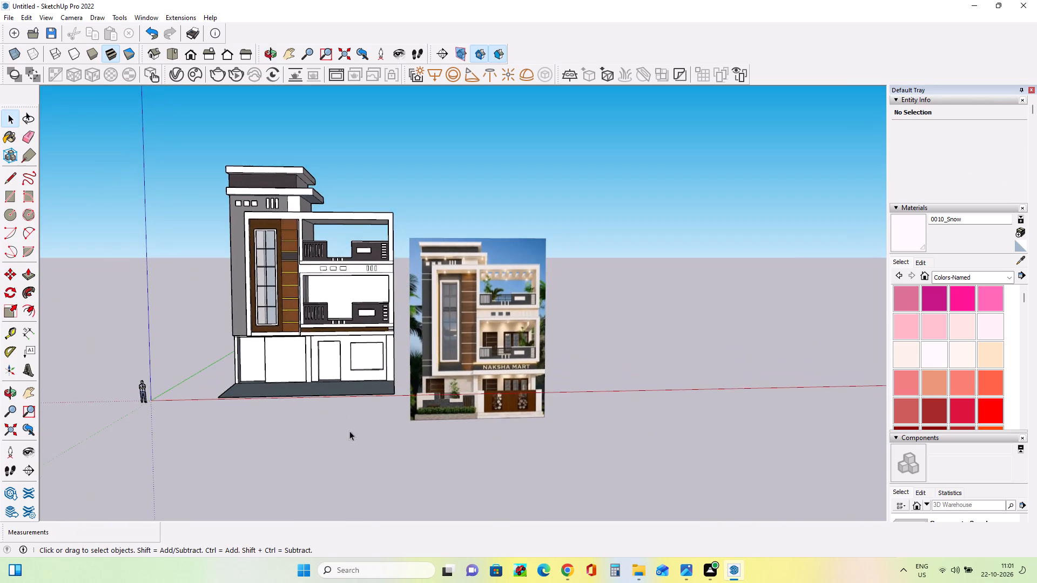
scroll(322, 384, up, 2)
middle_drag(333, 387, 341, 390)
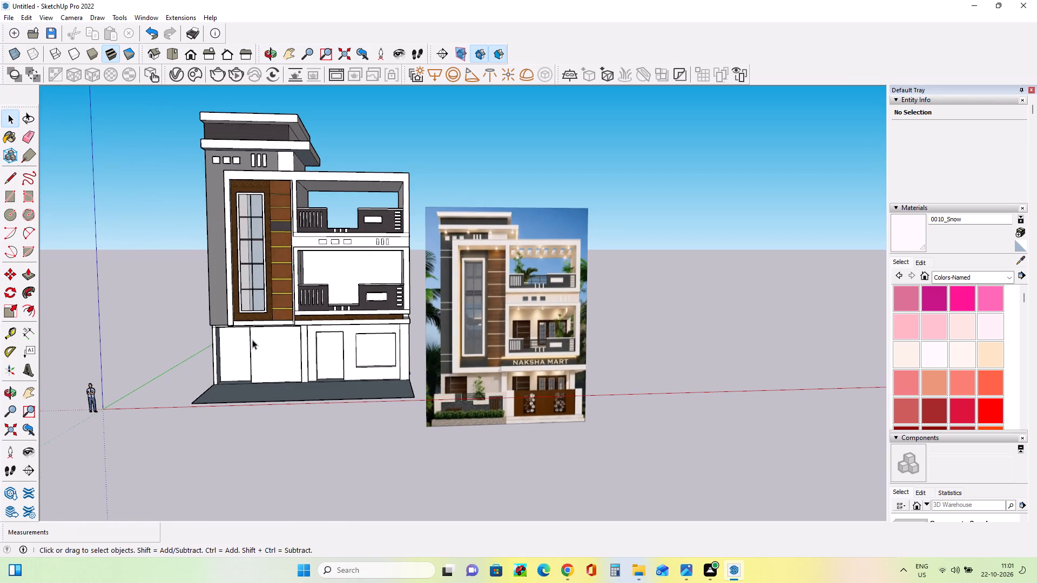
scroll(358, 370, up, 2)
middle_drag(367, 372, 380, 402)
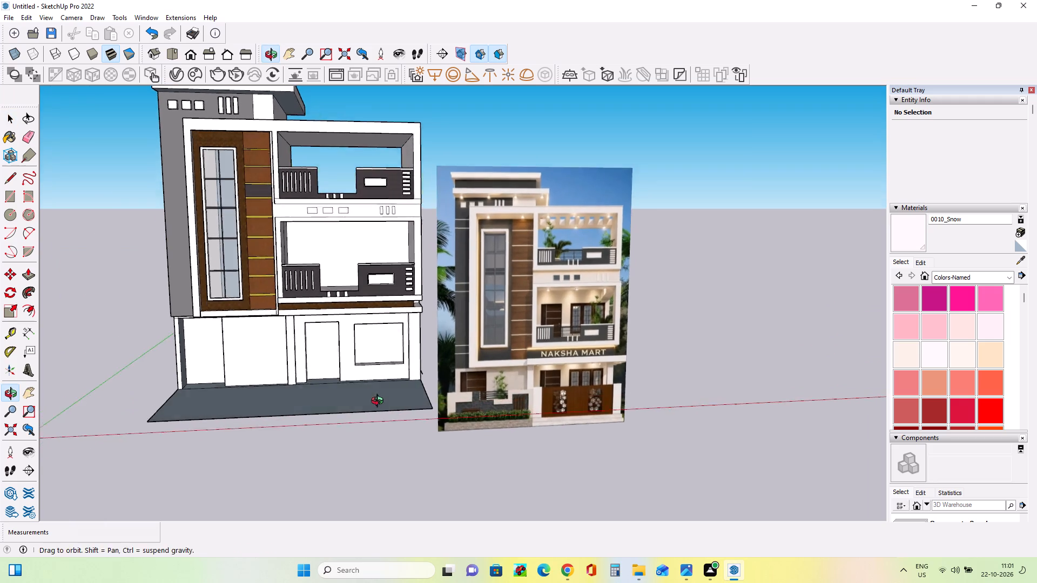
middle_drag(380, 402, 381, 408)
scroll(243, 384, up, 2)
middle_drag(248, 387, 273, 419)
scroll(285, 415, down, 2)
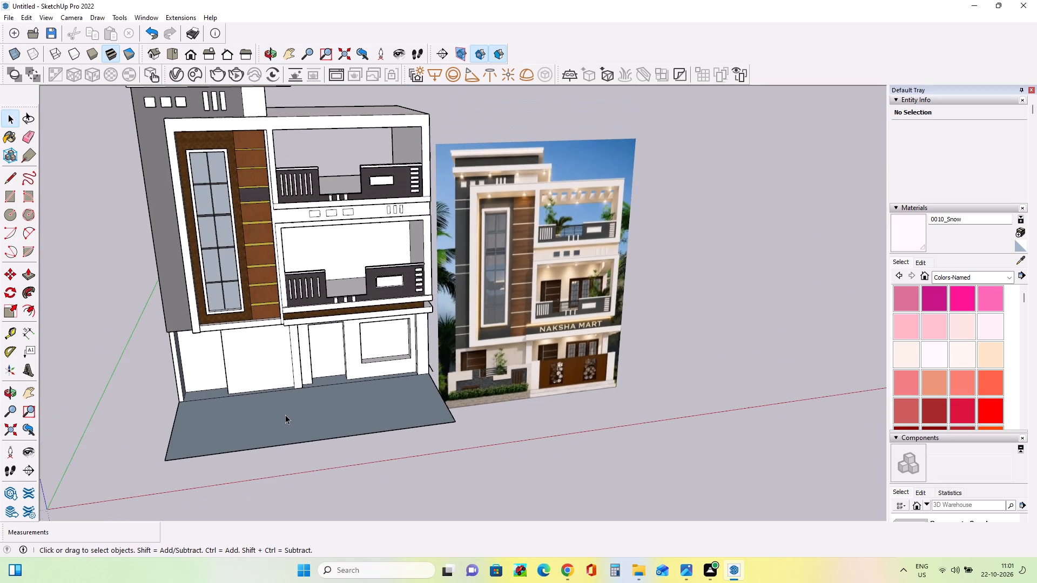
middle_drag(285, 415, 289, 421)
middle_drag(306, 412, 311, 426)
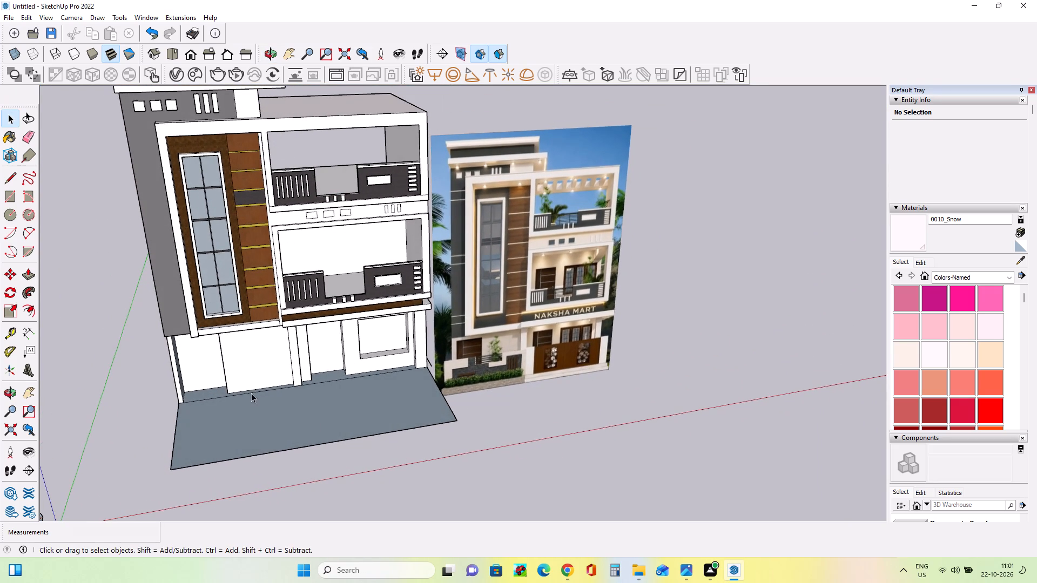
middle_drag(251, 393, 262, 304)
middle_drag(301, 397, 303, 418)
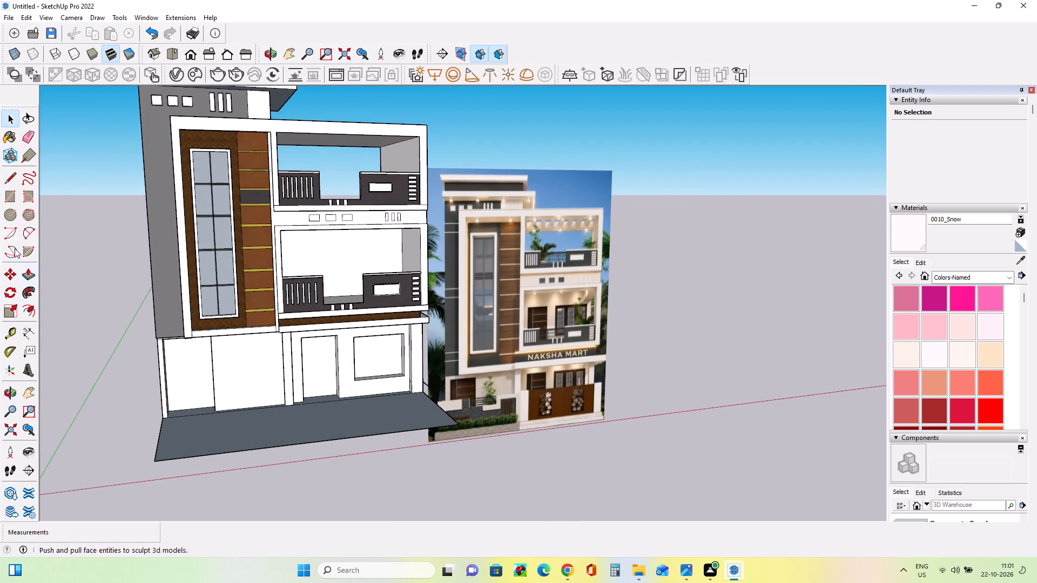
Draw a strip rectangle about 3' 3/4" by 51' 1 5/8" across the full width of the front slab.
click(13, 193)
middle_drag(385, 413, 387, 442)
scroll(419, 398, up, 3)
middle_drag(459, 416, 460, 431)
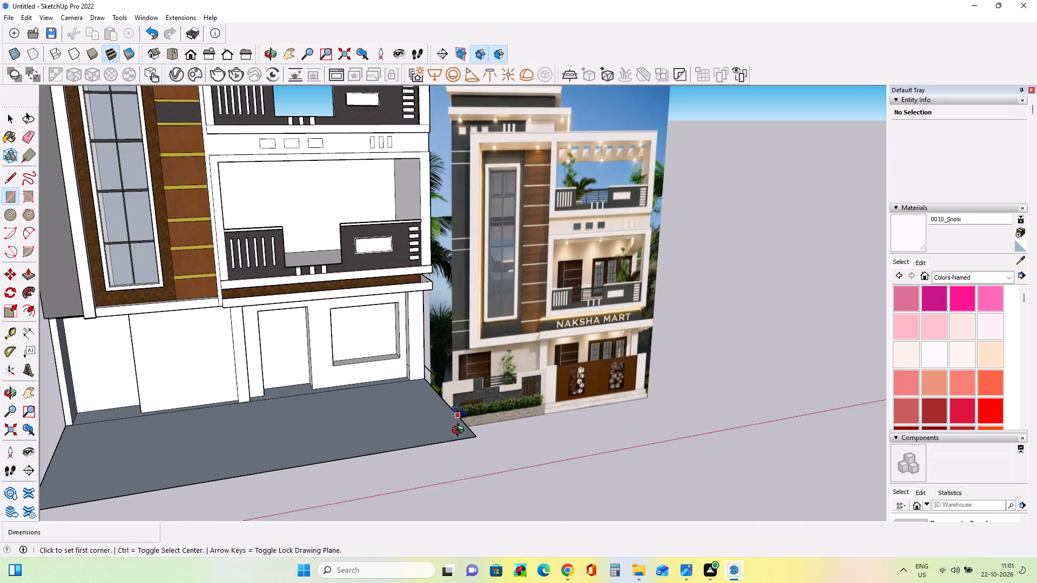
middle_drag(460, 431, 460, 433)
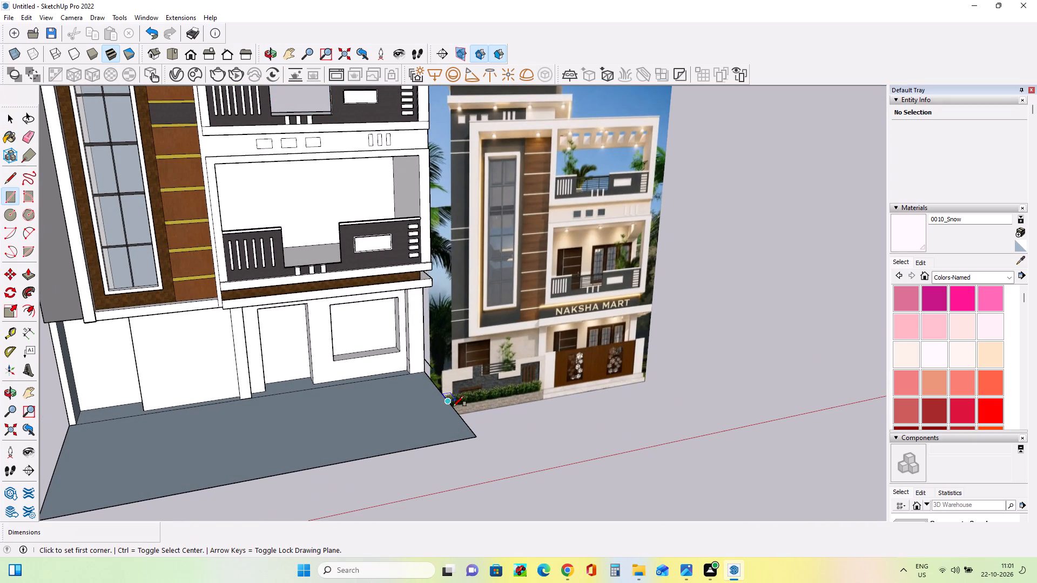
click(453, 406)
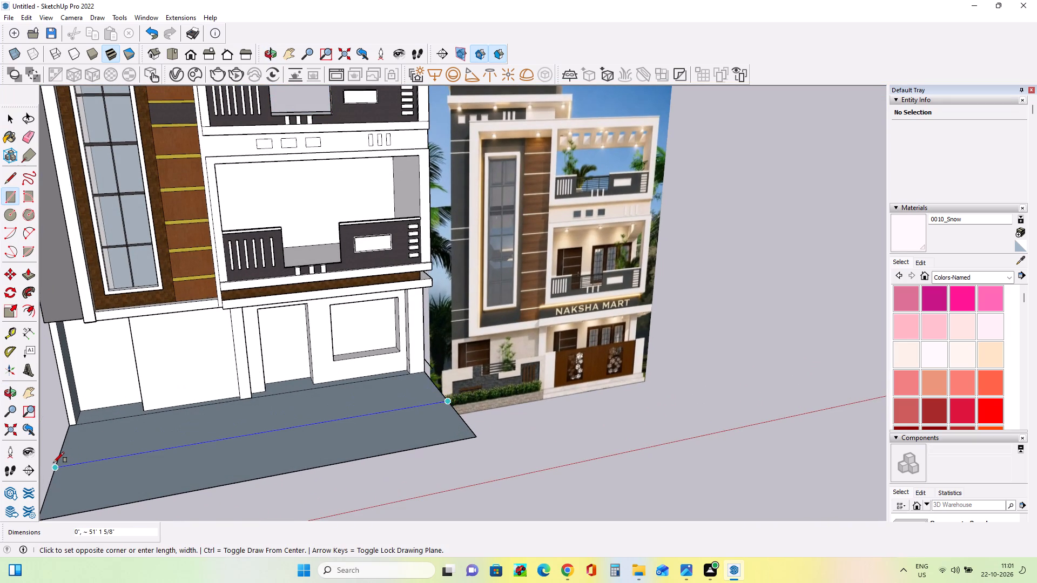
scroll(52, 463, up, 3)
middle_drag(58, 463, 49, 487)
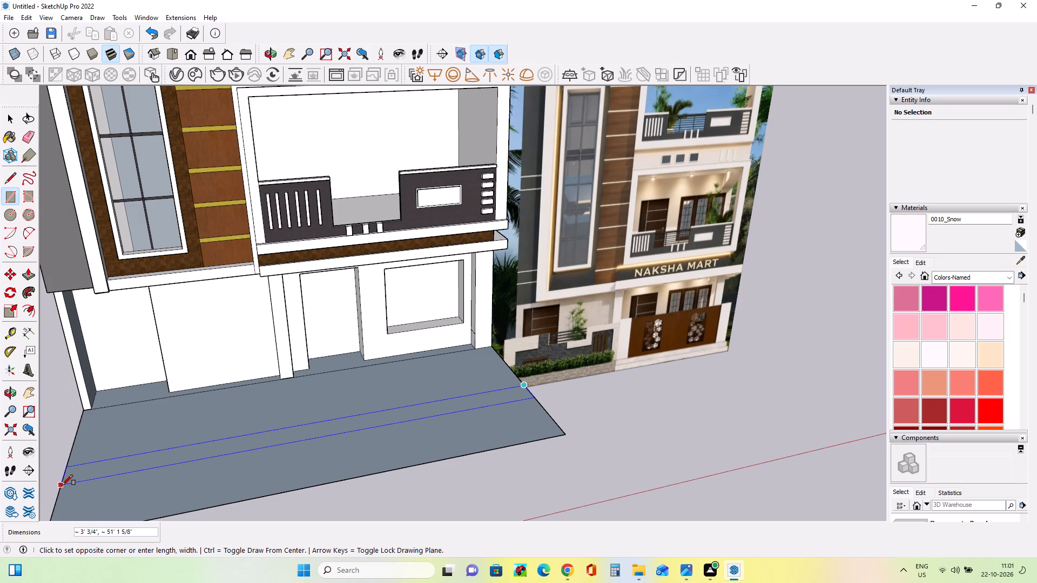
click(62, 482)
Draw a pillar-base rectangle about 2' 5 11/16" deep at the balcony-side end of the strip on the front slab.
middle_drag(234, 461, 169, 457)
scroll(171, 449, down, 3)
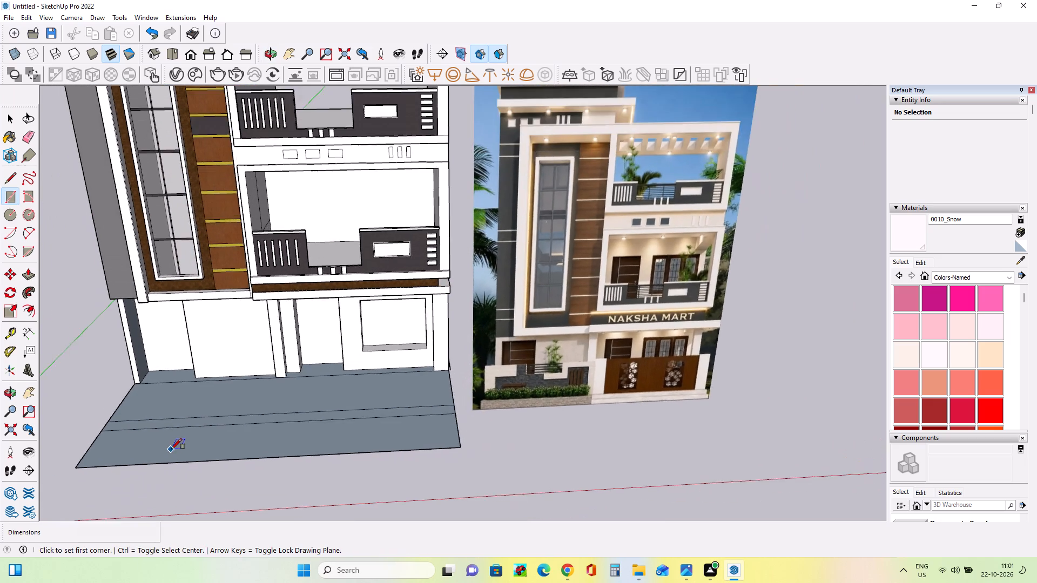
scroll(178, 449, down, 3)
middle_drag(416, 458, 426, 479)
middle_drag(427, 448, 534, 373)
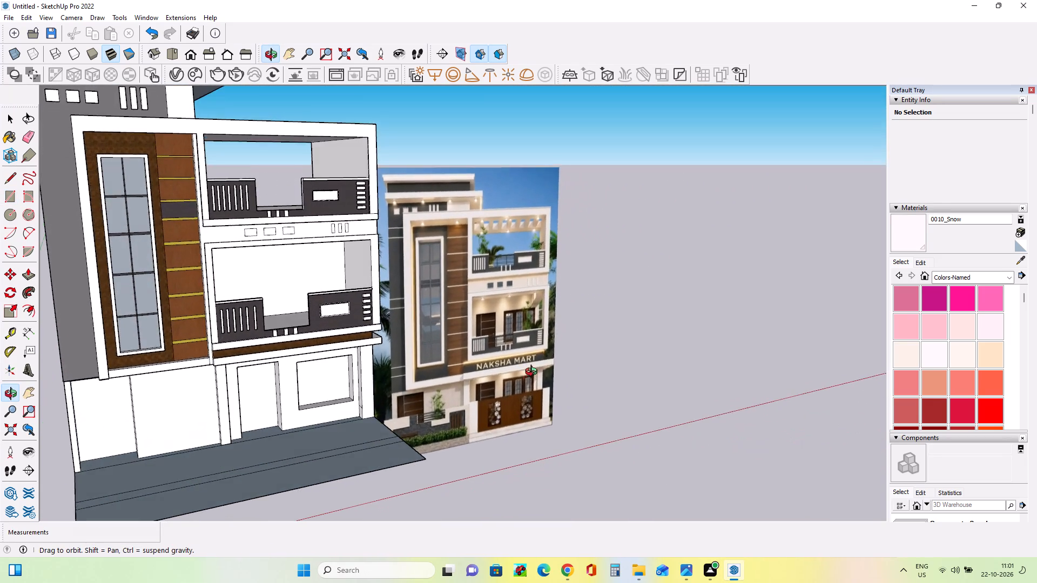
middle_drag(534, 373, 407, 408)
scroll(407, 408, down, 3)
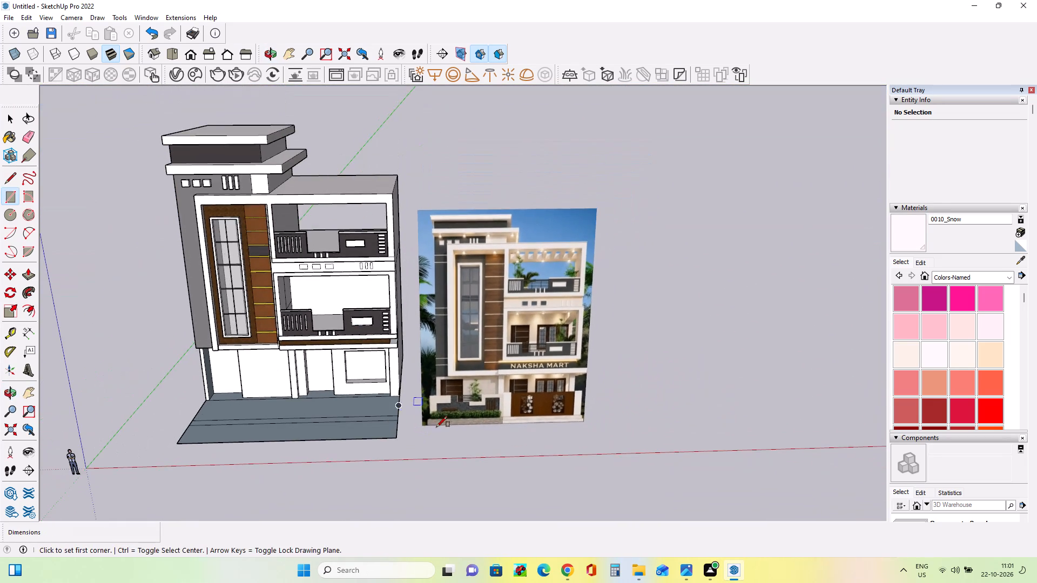
middle_drag(490, 443, 497, 465)
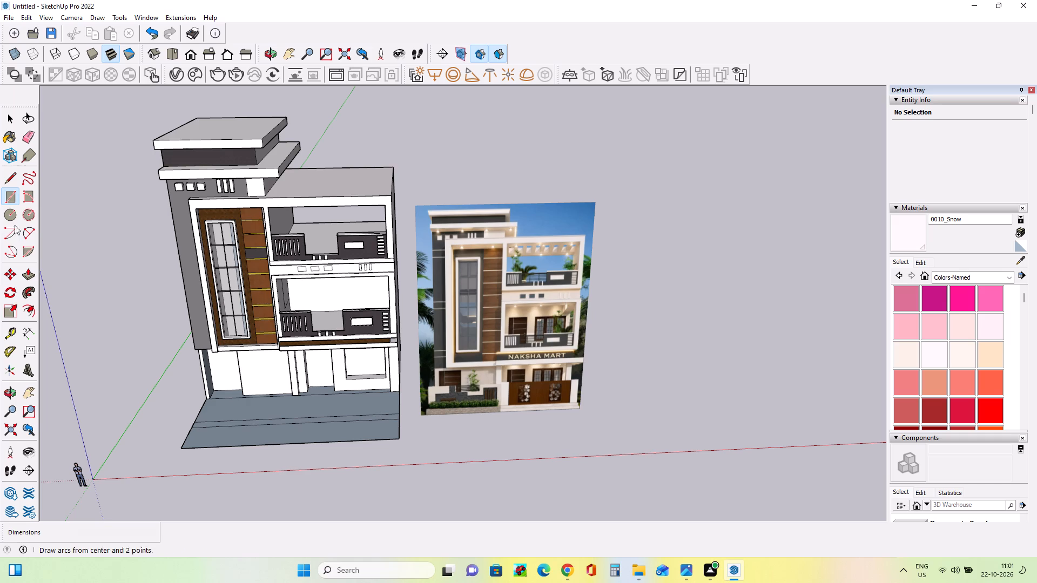
click(11, 198)
middle_drag(432, 453, 434, 493)
scroll(380, 418, up, 4)
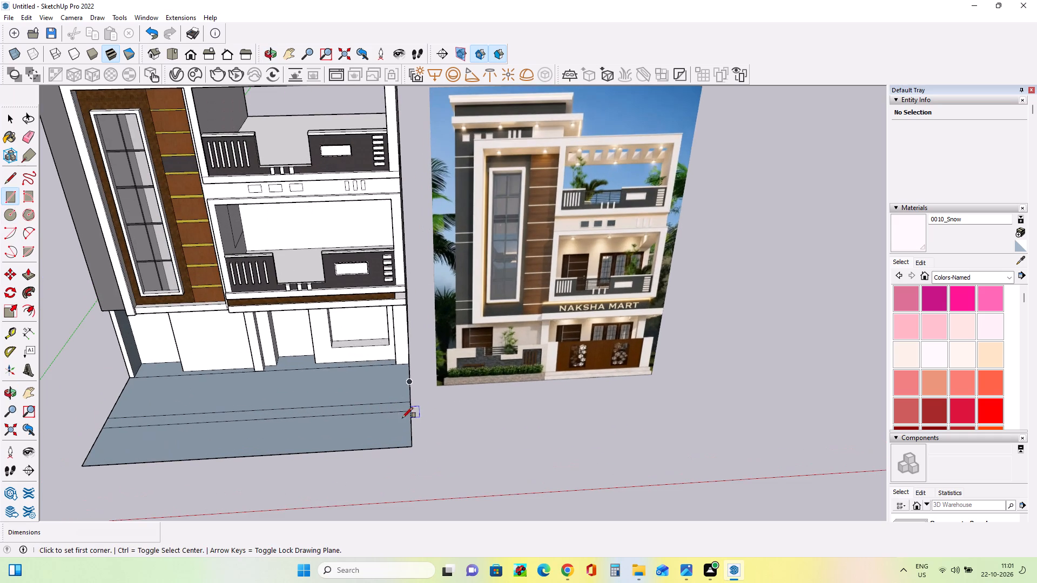
click(410, 410)
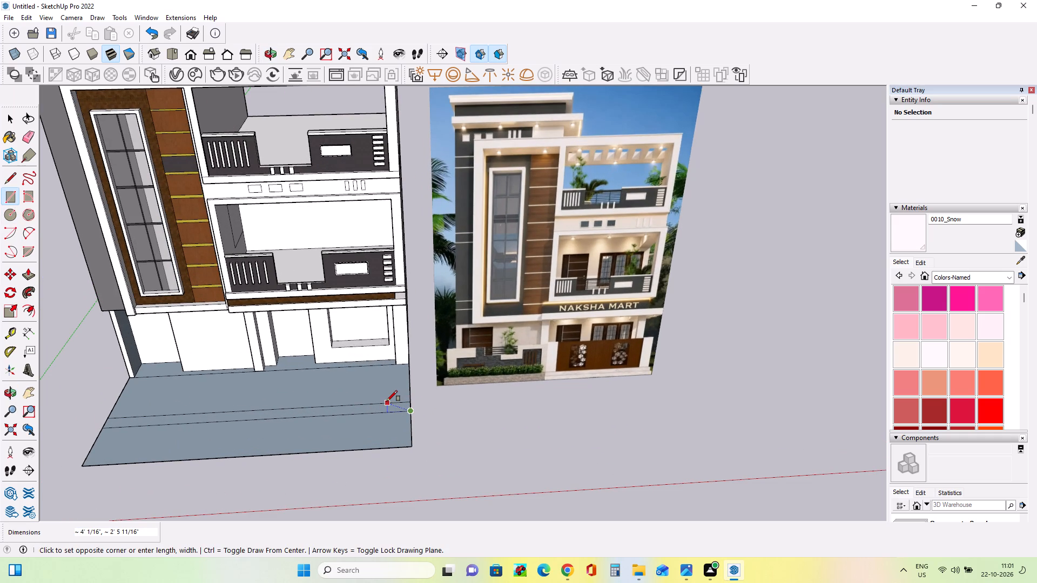
click(392, 403)
Draw a second base rectangle about 1' 6 3/8" by 2' 5 11/16" across the middle of the strip.
middle_drag(402, 428, 423, 448)
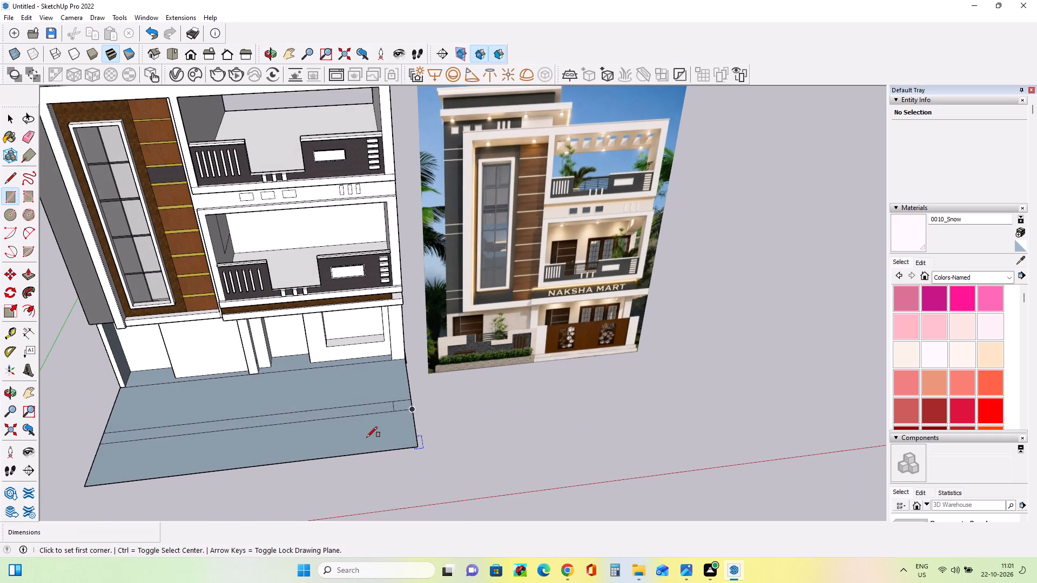
click(254, 416)
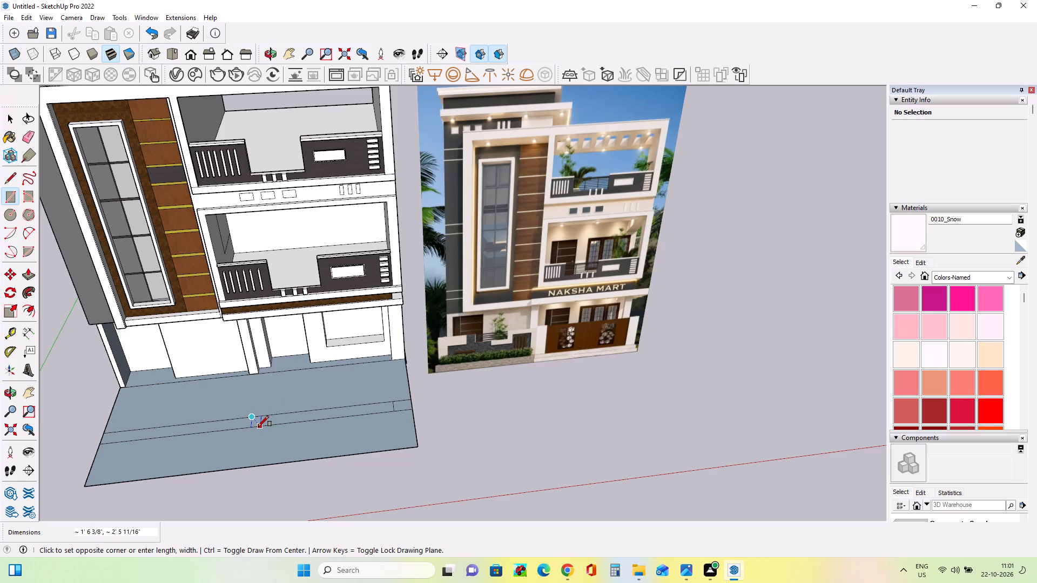
click(259, 426)
Draw a third base rectangle about 2' 5 11/16" by 1' 6 3/8" at the strip's other end, below the tall window.
middle_drag(325, 432, 352, 432)
scroll(358, 437, down, 3)
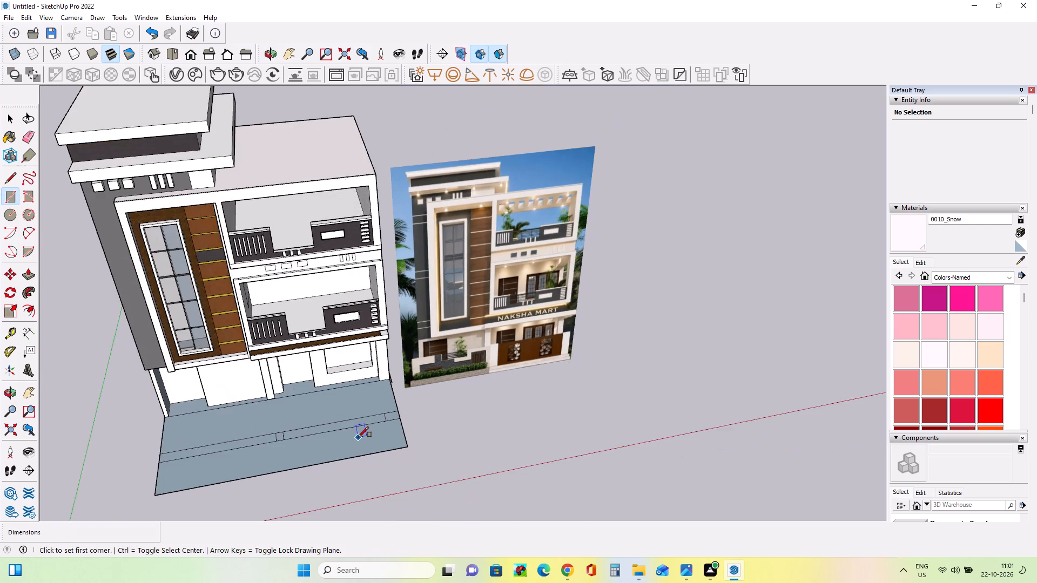
scroll(358, 437, down, 4)
scroll(214, 460, up, 7)
middle_drag(240, 472, 248, 487)
scroll(233, 465, up, 2)
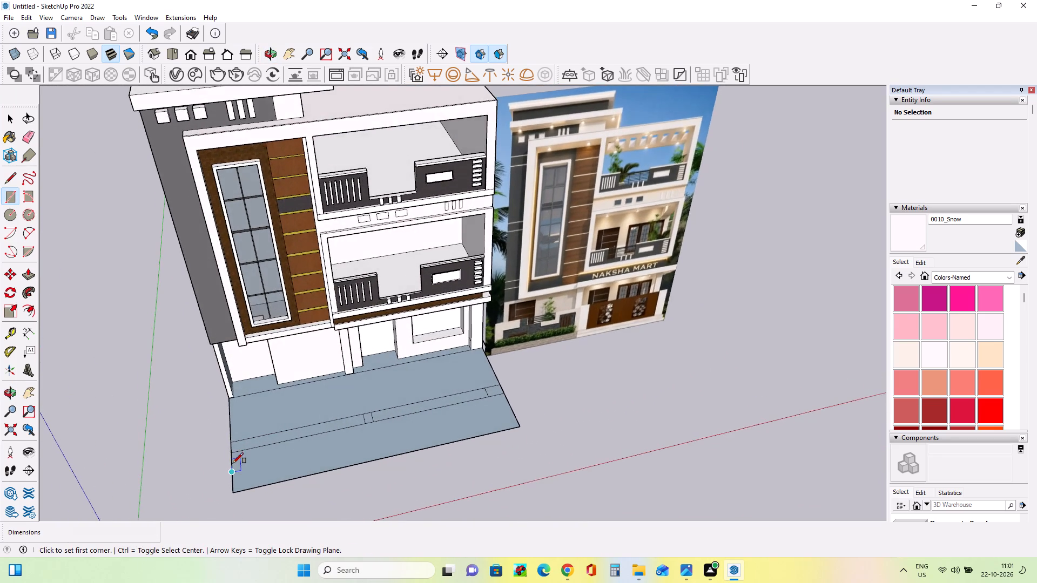
scroll(233, 463, up, 2)
click(232, 445)
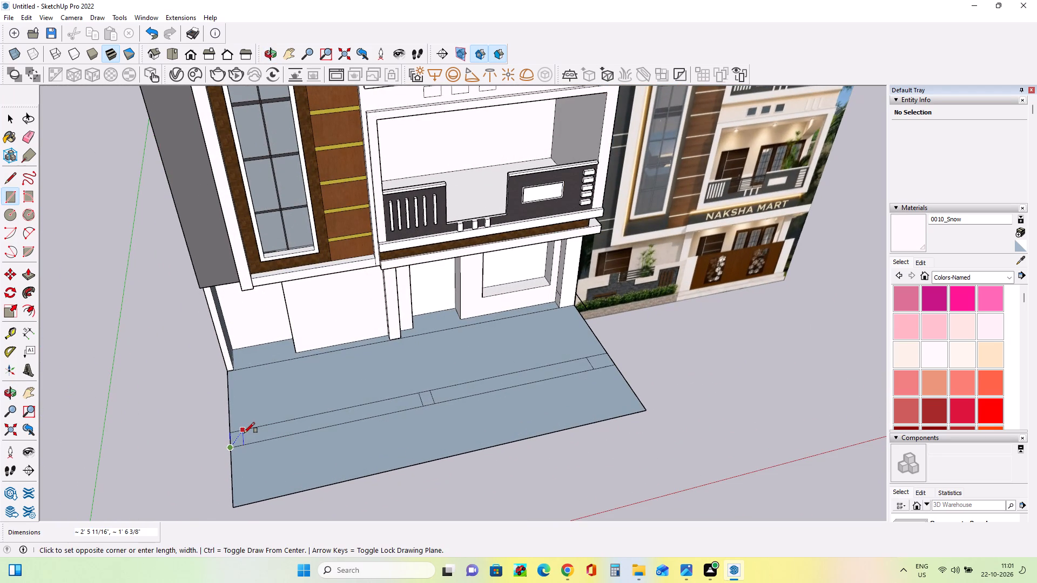
click(244, 433)
Examine the divided strip on the front slab against the boundary wall and gate in the reference image.
middle_drag(264, 460, 213, 444)
middle_drag(291, 435, 306, 402)
scroll(599, 403, up, 3)
scroll(640, 374, up, 1)
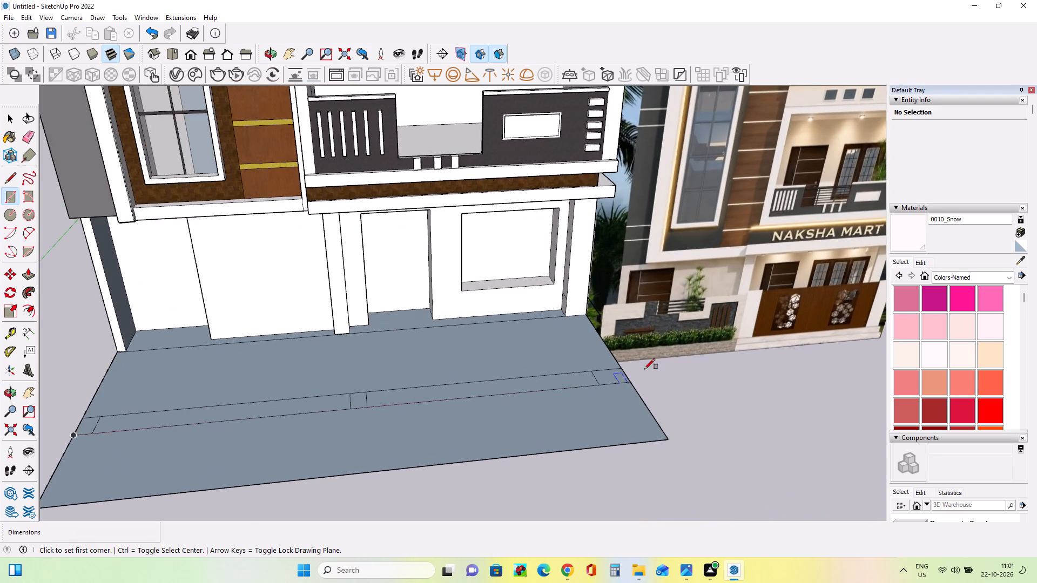
scroll(644, 369, up, 2)
middle_drag(647, 358, 654, 380)
scroll(297, 459, down, 1)
scroll(297, 459, up, 1)
scroll(297, 459, down, 2)
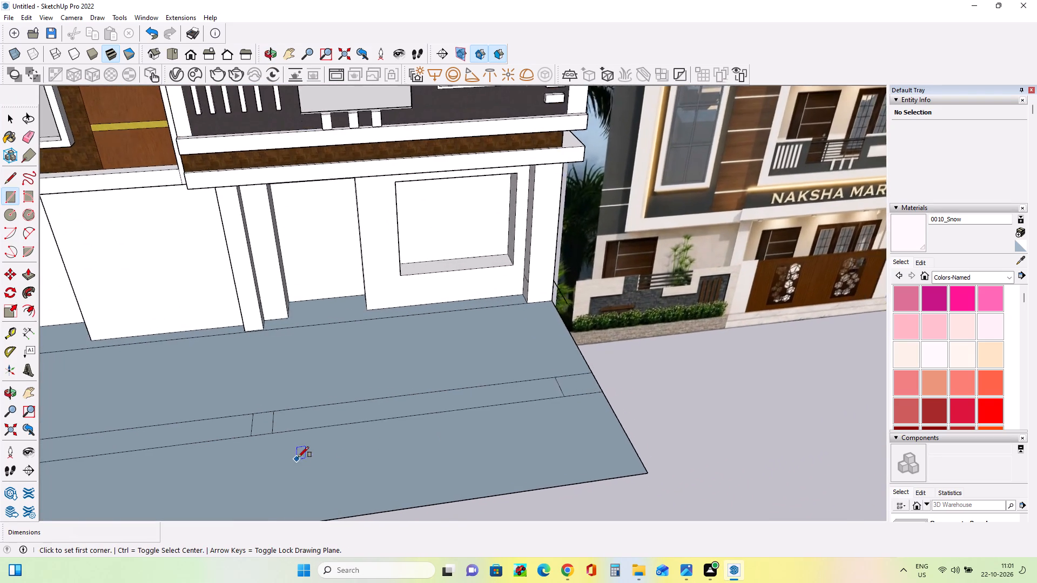
scroll(363, 441, down, 8)
middle_drag(84, 484, 117, 451)
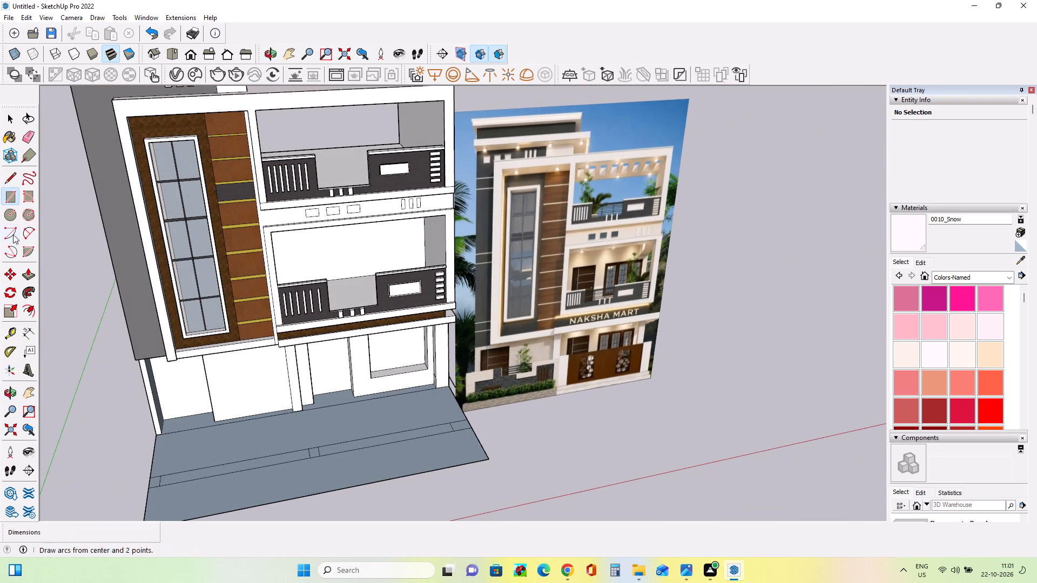
Push/Pull the strip's middle rectangle up into a gate pillar and lower its top to about 8' 8 3/8" high.
click(31, 276)
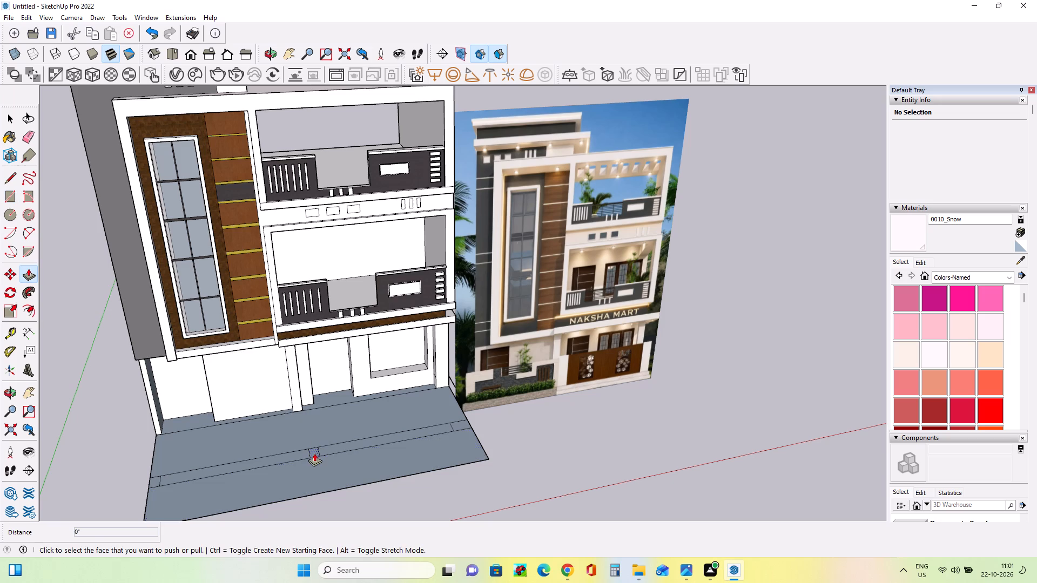
click(314, 453)
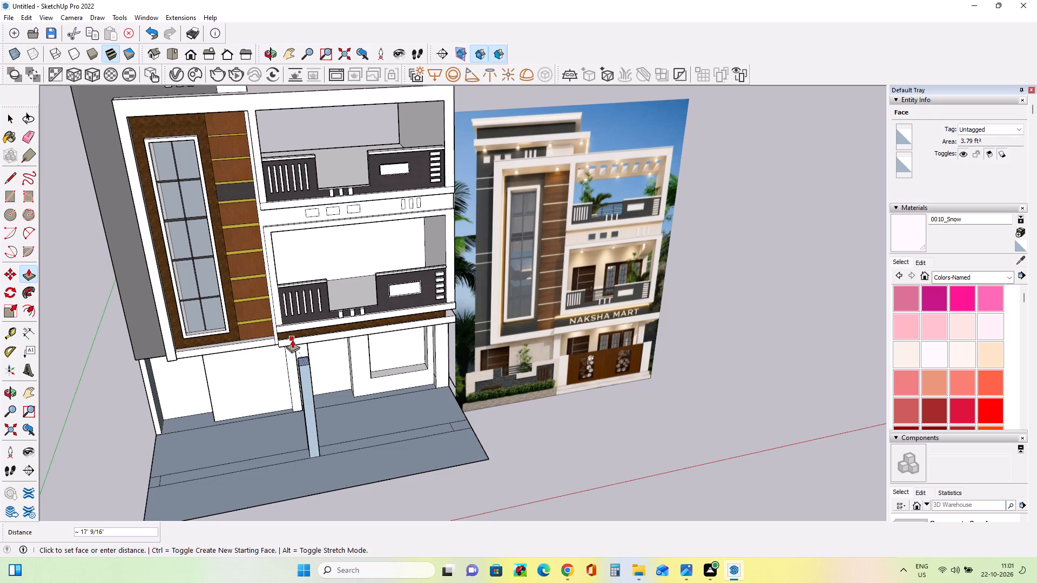
click(292, 340)
middle_drag(341, 429, 245, 385)
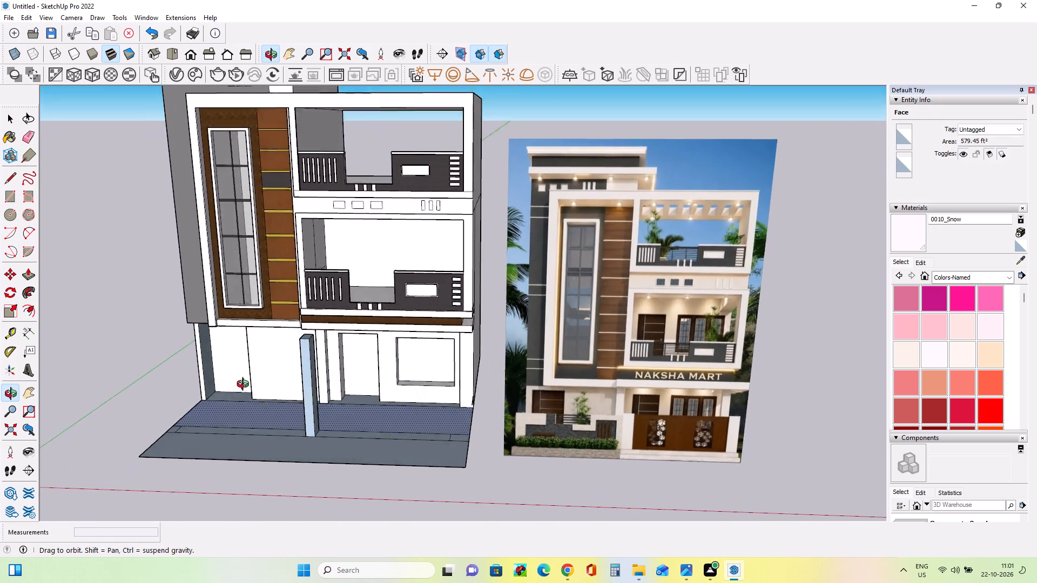
middle_drag(245, 385, 331, 493)
drag(307, 365, 315, 402)
Push/Pull the balcony-side end rectangle up into a second gate pillar level with the middle pillar's top.
middle_drag(341, 424, 331, 326)
scroll(452, 442, up, 3)
click(460, 442)
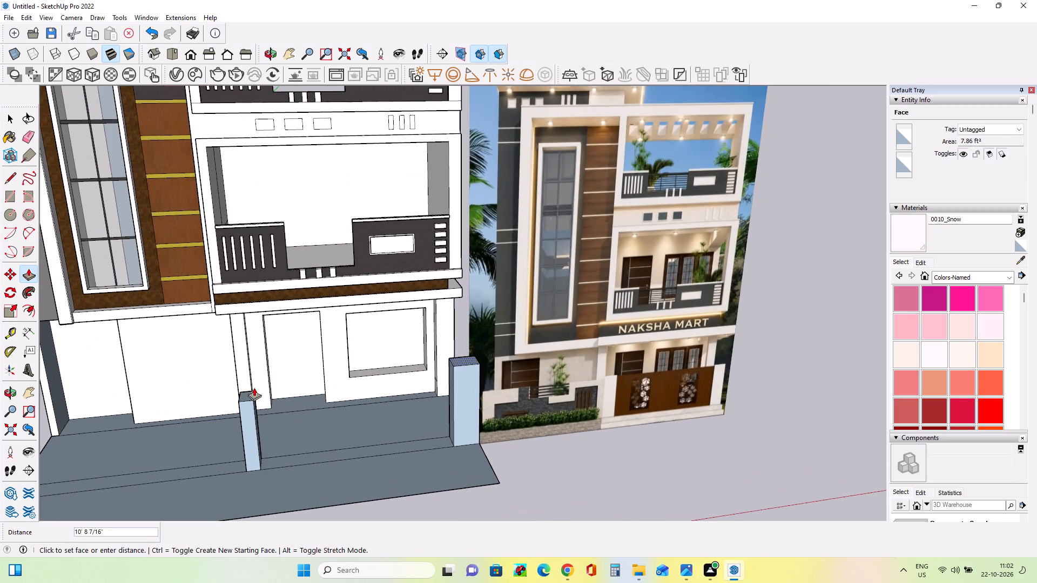
click(248, 391)
Widen the middle gate pillar by pulling its gate-side face out about 10 3/4".
middle_drag(435, 417, 467, 433)
scroll(314, 464, up, 1)
middle_drag(311, 464, 151, 487)
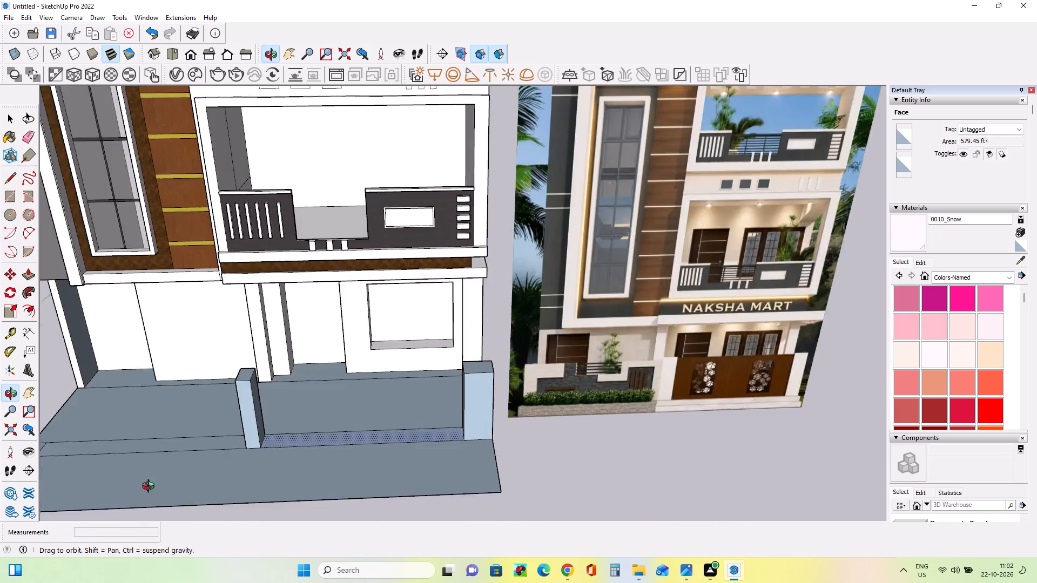
middle_drag(151, 487, 119, 489)
scroll(264, 398, up, 3)
click(292, 386)
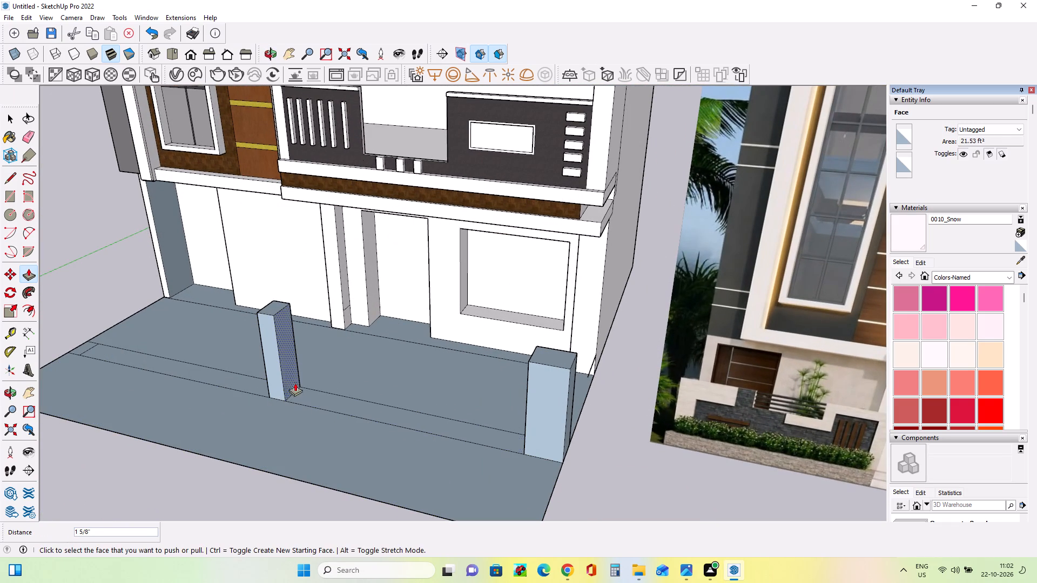
drag(288, 378, 294, 388)
Narrow the end gate pillar by pushing its gate-side face in about 7 1/8".
middle_drag(284, 432, 508, 422)
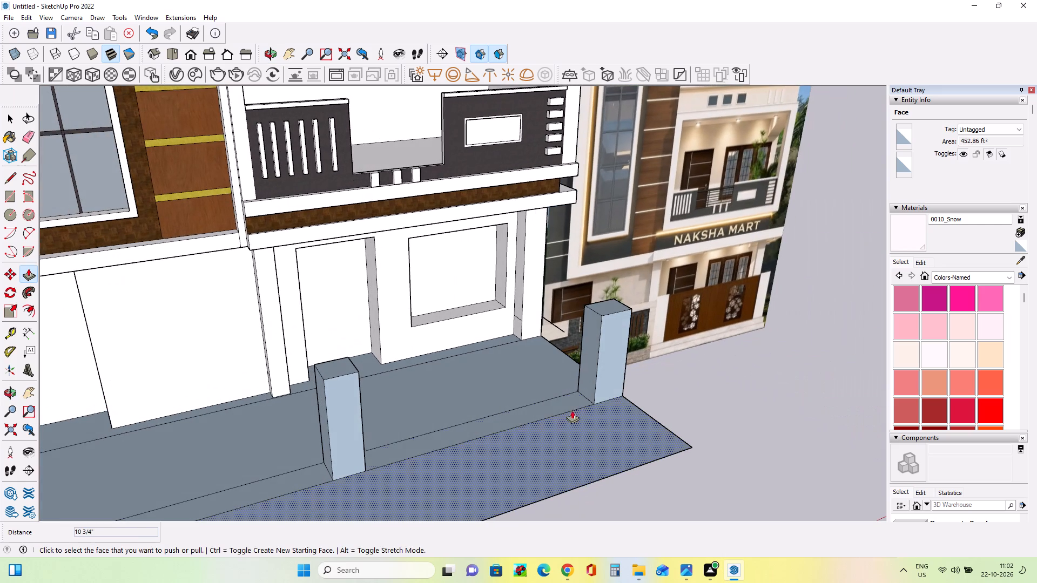
click(584, 385)
click(589, 382)
Push/Pull the long strip section beside the middle pillar up about 8' 8 3/8" as the boundary wall, level with the pillar's top.
scroll(545, 429, down, 6)
middle_drag(610, 471, 485, 460)
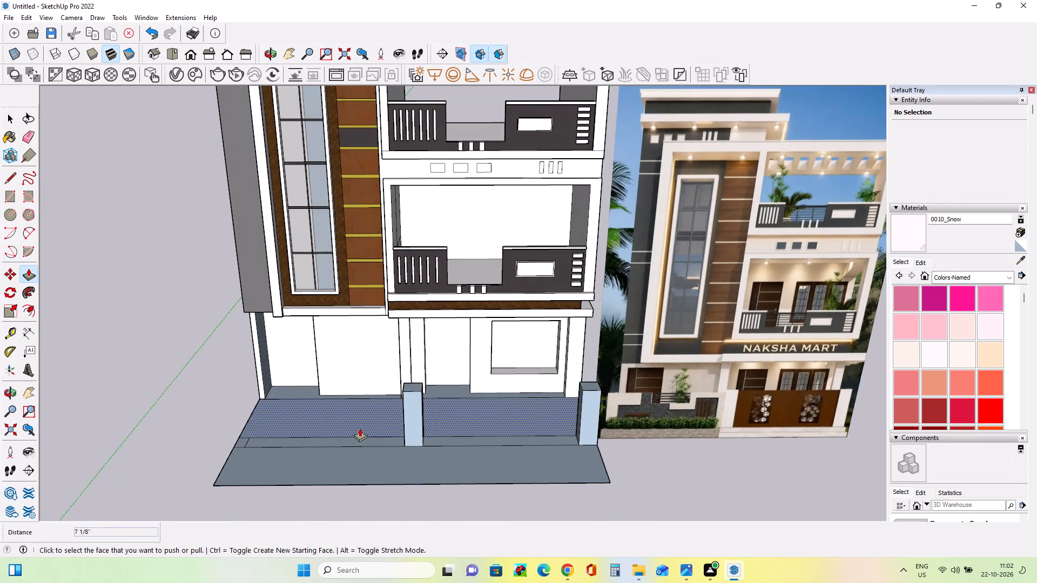
scroll(360, 428, up, 2)
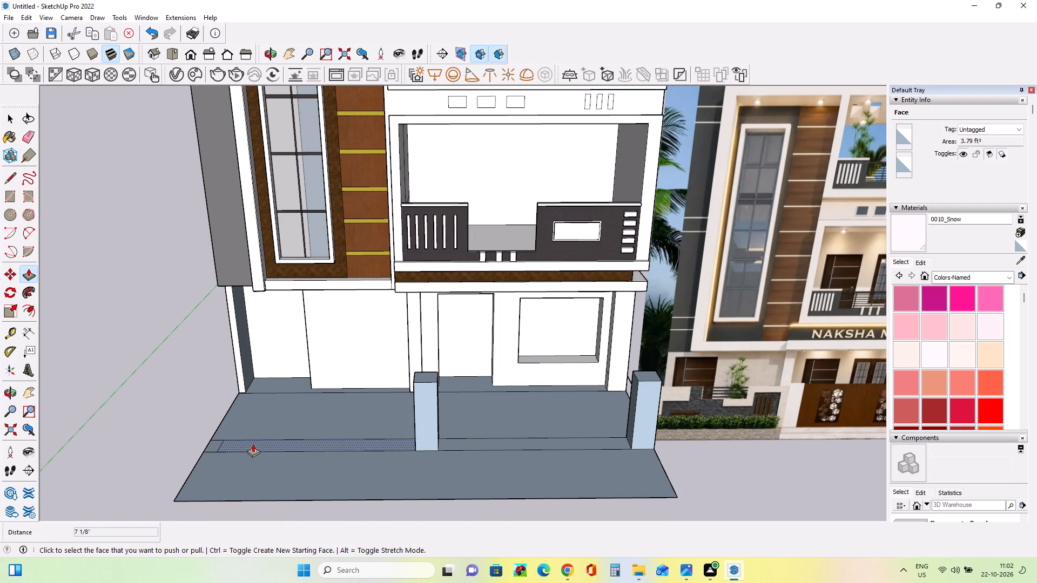
click(253, 444)
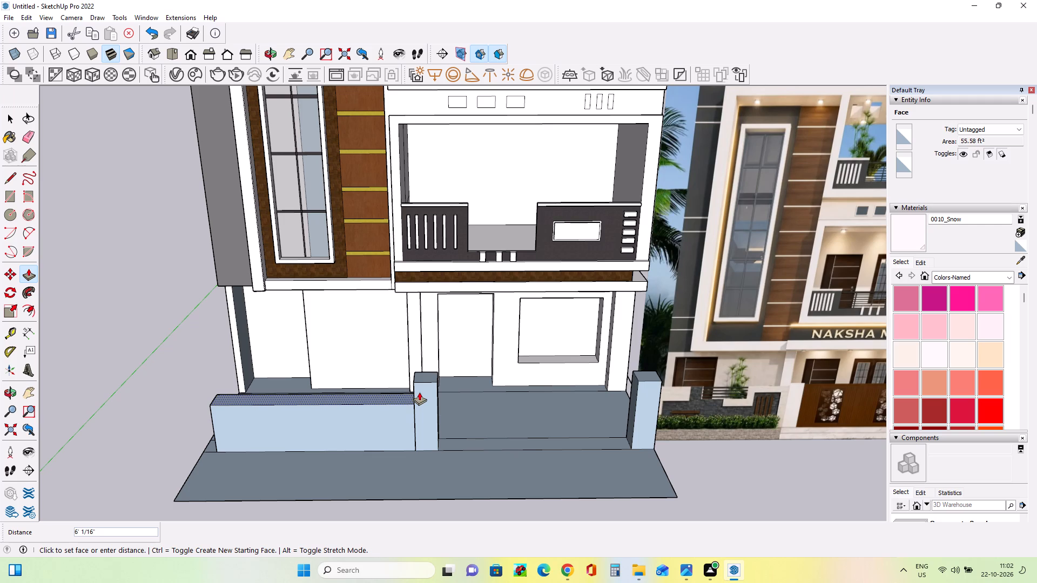
click(426, 384)
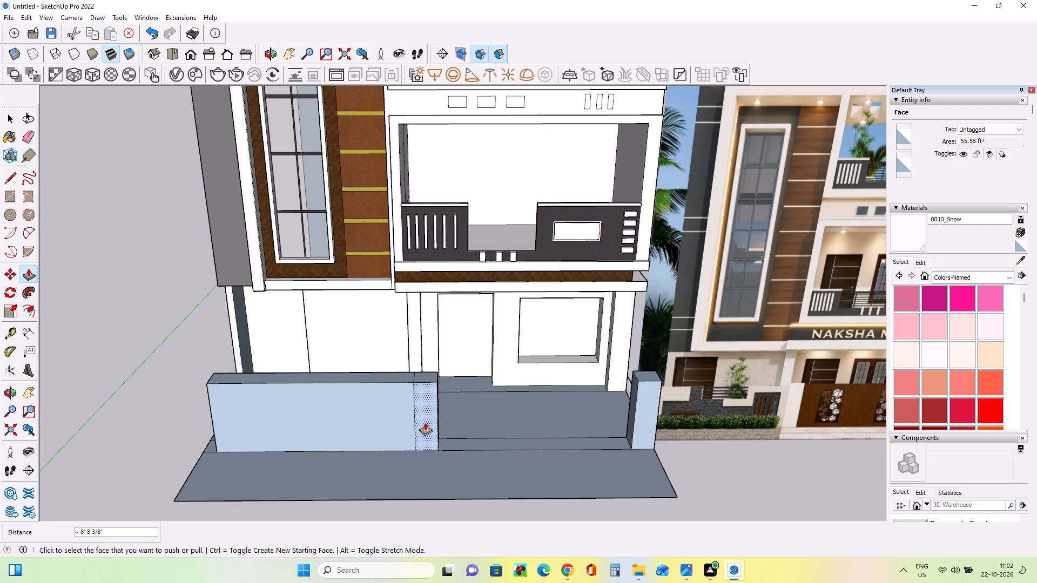
Check the wall in the reference image and push the boundary wall's front face back about 9 7/8" from the pillar.
middle_drag(425, 422, 398, 428)
scroll(850, 434, up, 11)
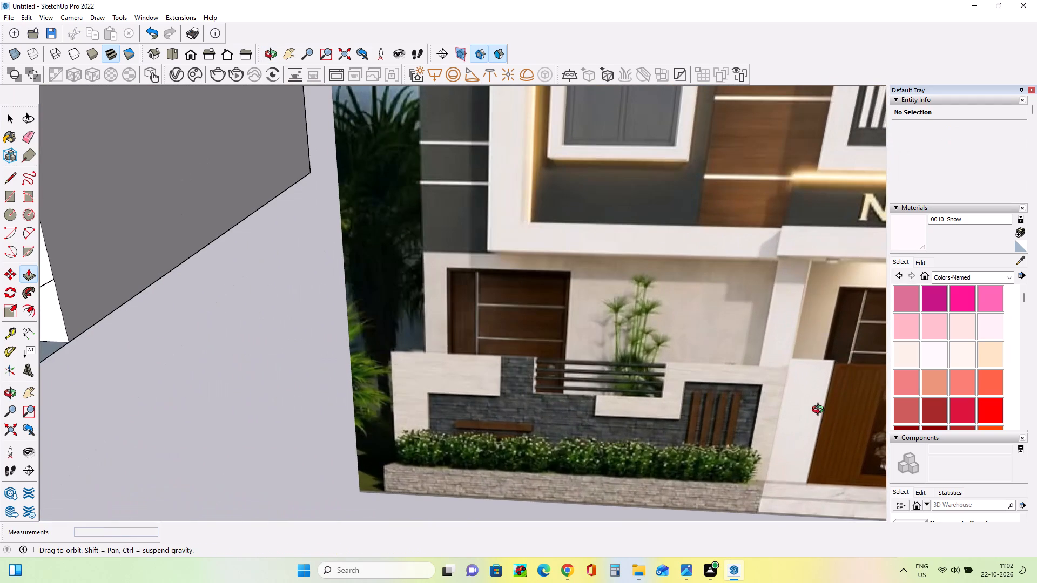
middle_click(820, 411)
scroll(785, 415, down, 3)
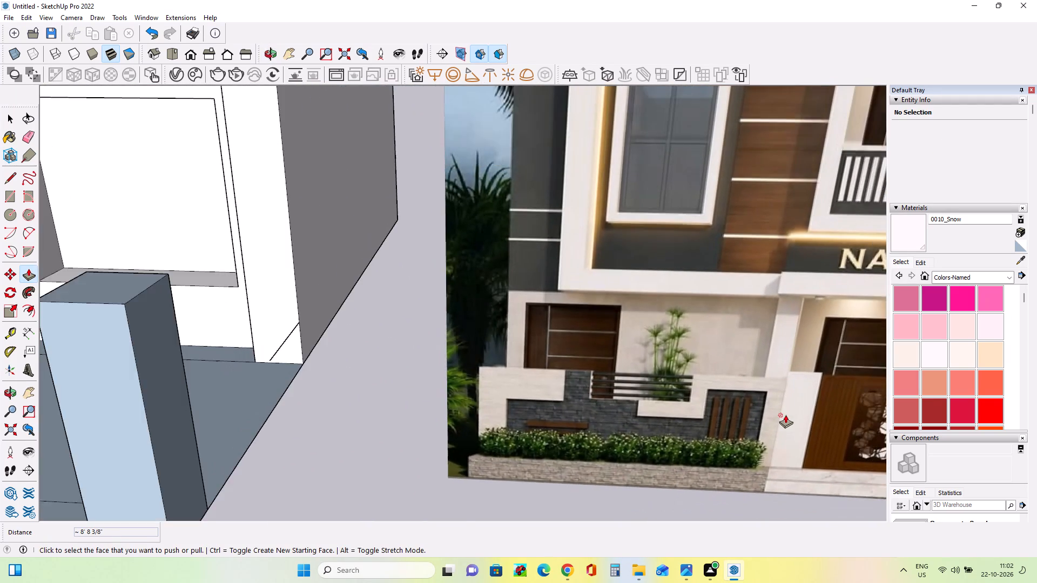
scroll(785, 415, down, 16)
scroll(553, 414, up, 2)
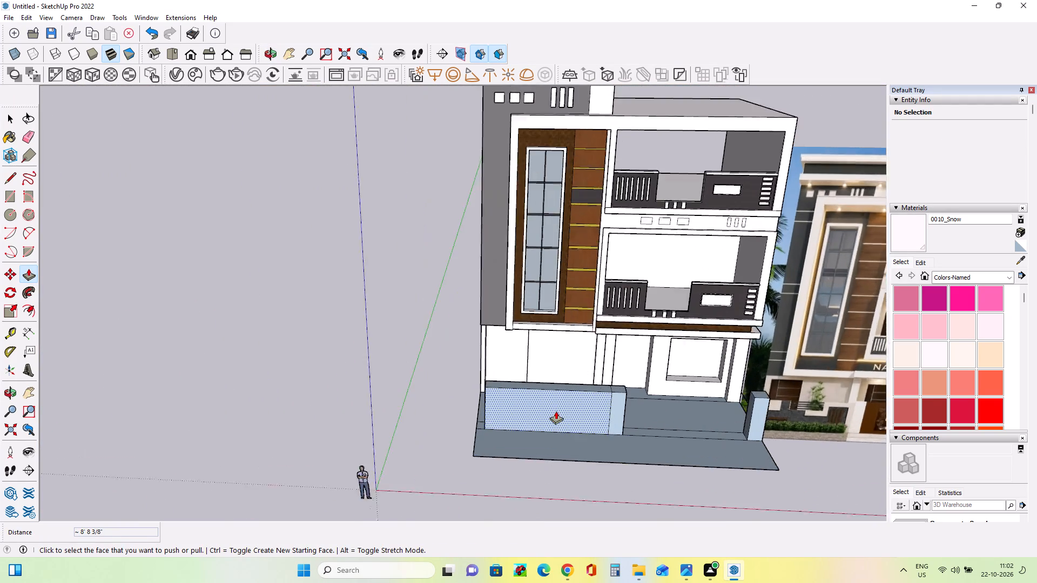
scroll(556, 411, up, 5)
click(570, 420)
click(571, 416)
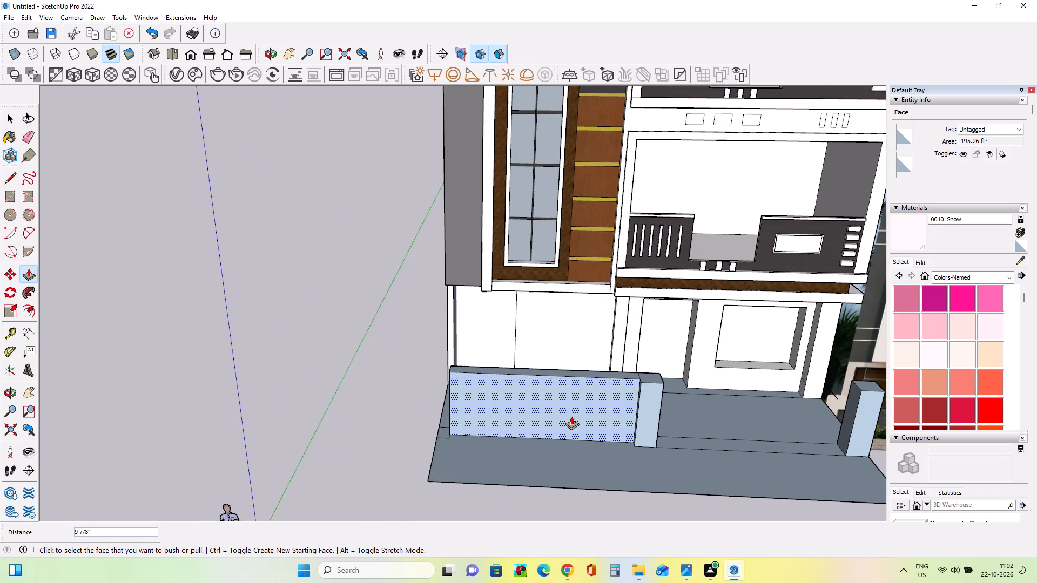
Push/Pull the small rectangle at the boundary wall's outer end up about 8' 8 3/8" into a pillar level with the wall.
scroll(453, 442, down, 12)
scroll(651, 462, up, 5)
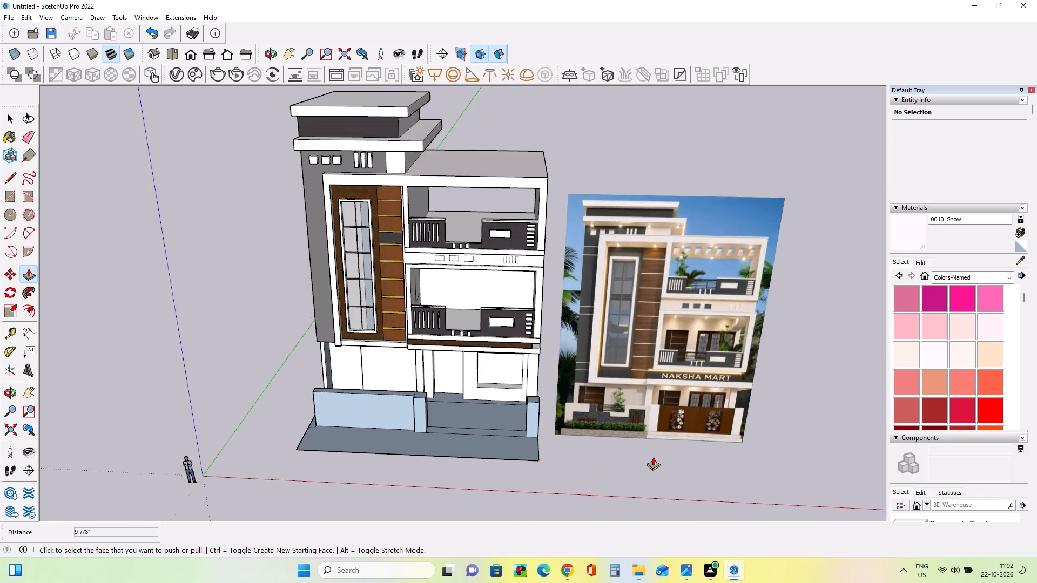
scroll(653, 457, up, 3)
middle_drag(668, 444, 688, 430)
scroll(378, 430, up, 3)
middle_drag(296, 438, 321, 444)
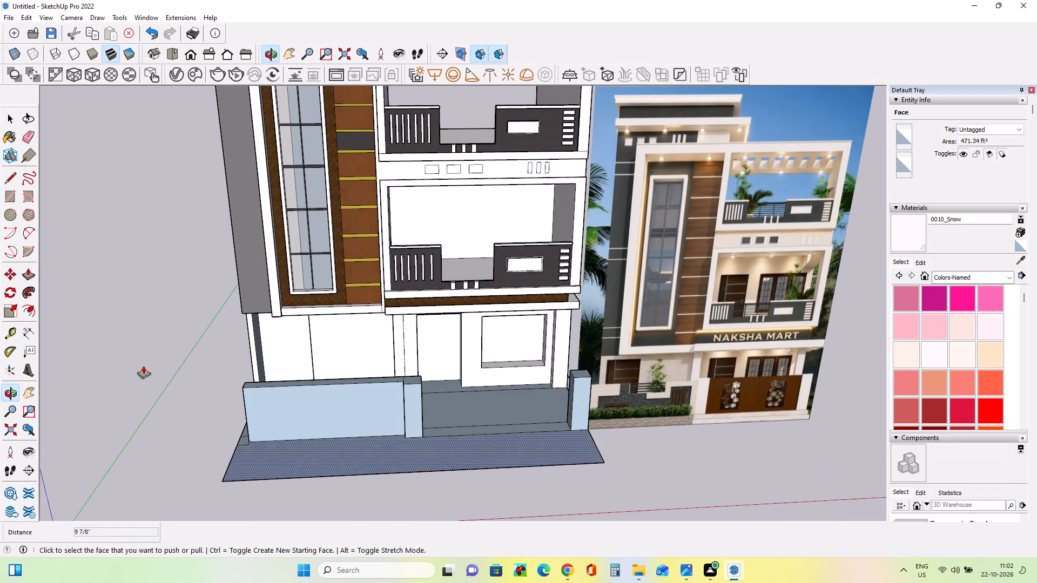
click(9, 196)
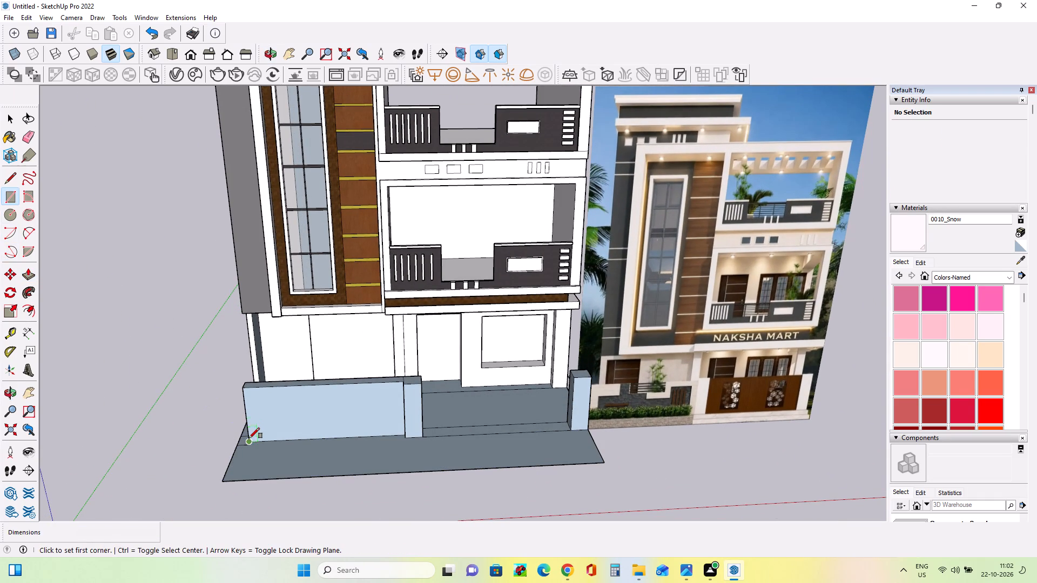
middle_drag(244, 442, 317, 450)
scroll(308, 450, up, 1)
click(26, 270)
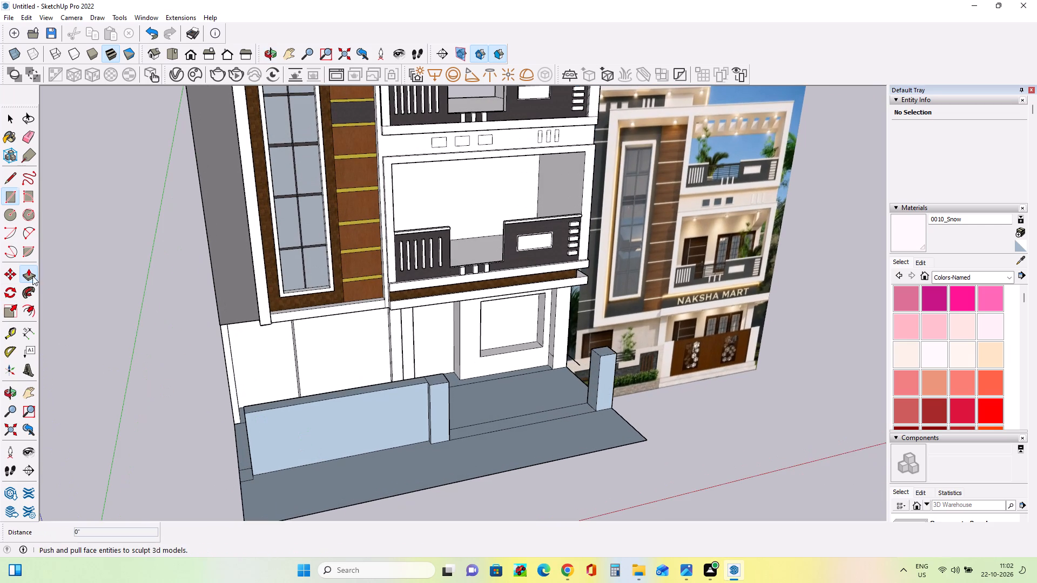
click(247, 475)
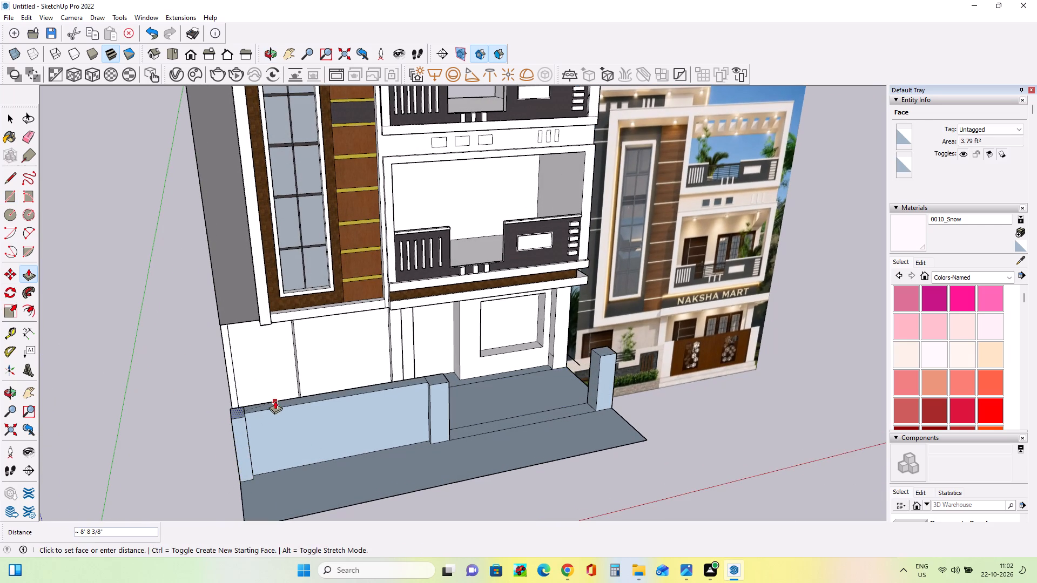
click(275, 401)
Examine the boundary wall and its pillars against the reference image.
middle_drag(264, 437, 167, 406)
scroll(152, 404, down, 6)
middle_drag(328, 440, 335, 458)
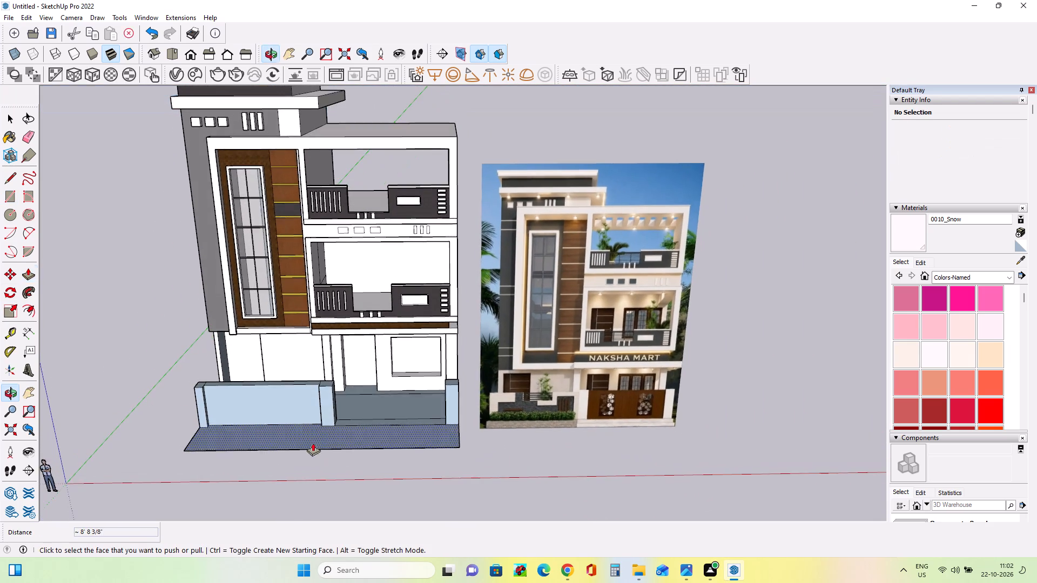
Draw a rectangle about 8' long on the boundary wall's front face, along the top edge from the outer pillar.
scroll(186, 363, up, 5)
middle_drag(200, 387, 212, 383)
scroll(212, 383, down, 4)
middle_drag(333, 456, 295, 452)
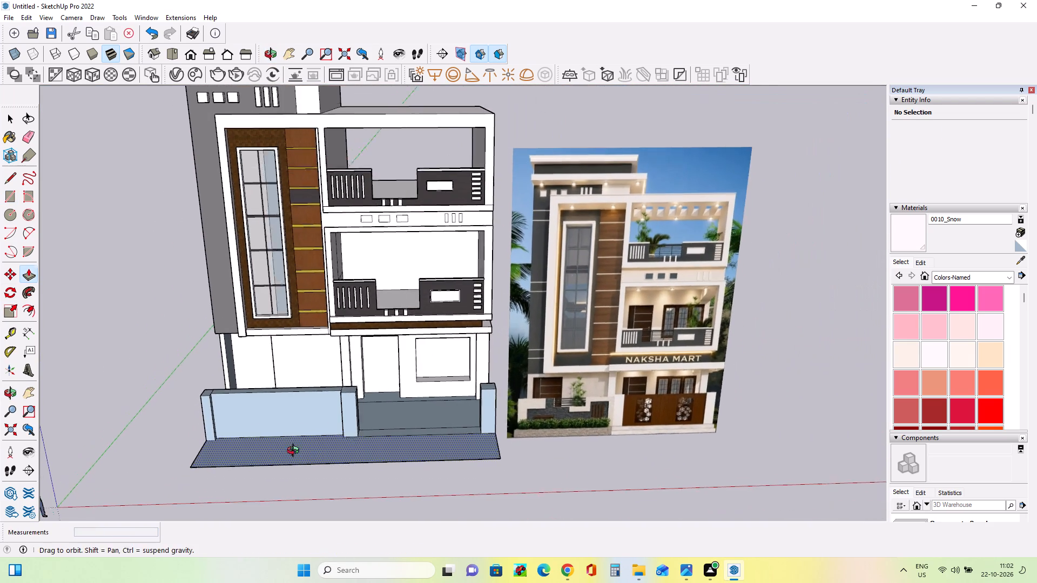
middle_drag(295, 452, 252, 451)
scroll(236, 416, up, 3)
middle_drag(236, 416, 215, 421)
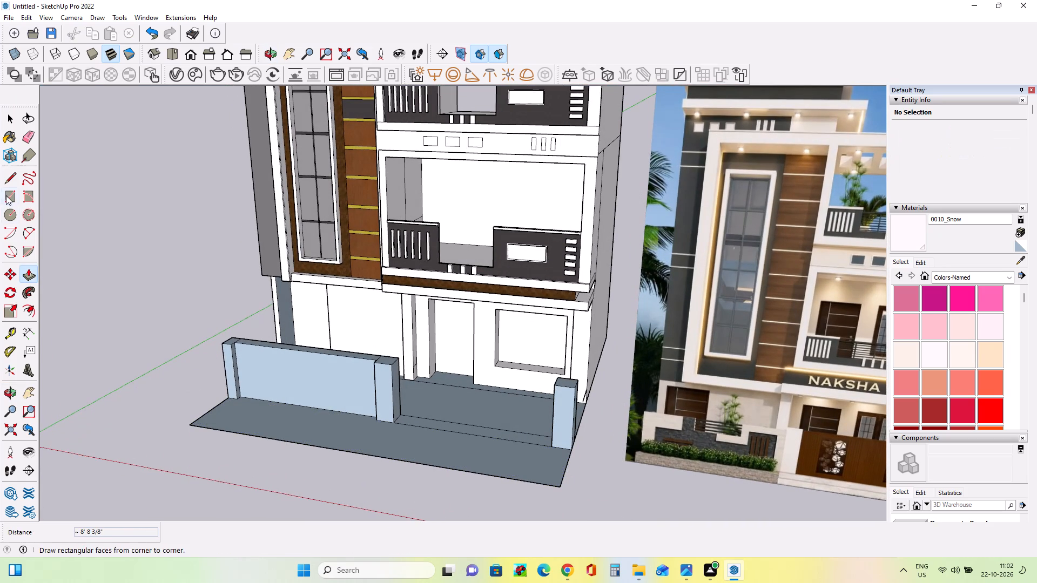
click(6, 193)
click(237, 344)
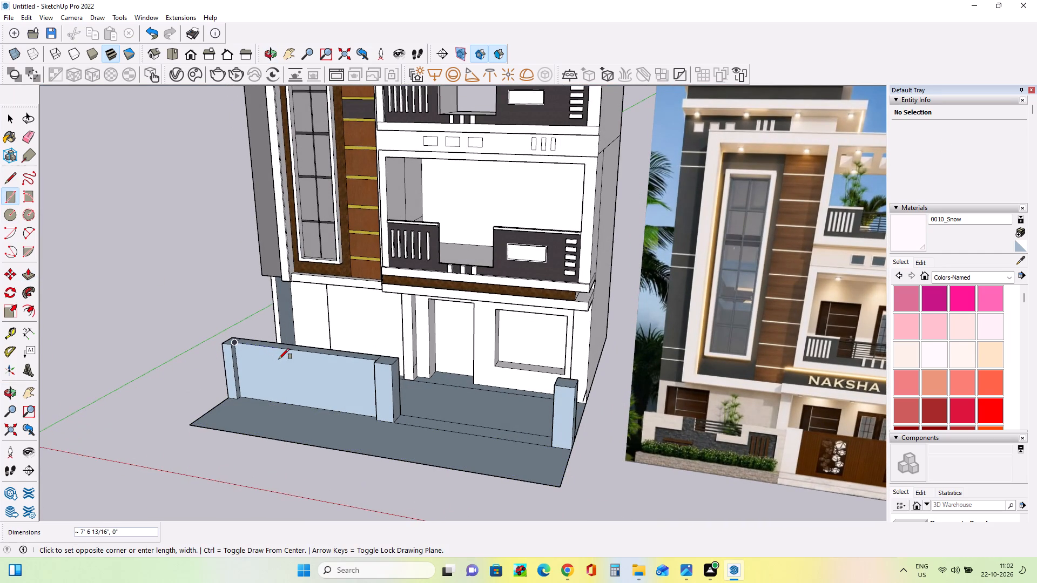
click(280, 361)
click(284, 350)
click(282, 364)
Push/Pull the new top rectangle at the wall's outer end out about 9 7/8", flush with the outer pillar's face.
middle_drag(287, 376, 409, 338)
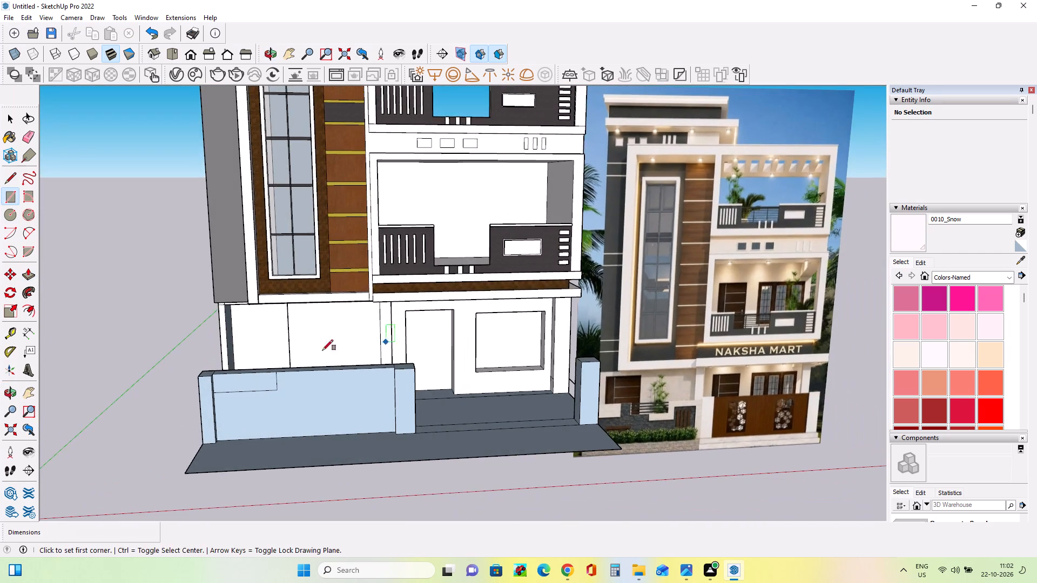
scroll(260, 357, down, 3)
middle_drag(341, 404, 266, 420)
scroll(272, 378, up, 3)
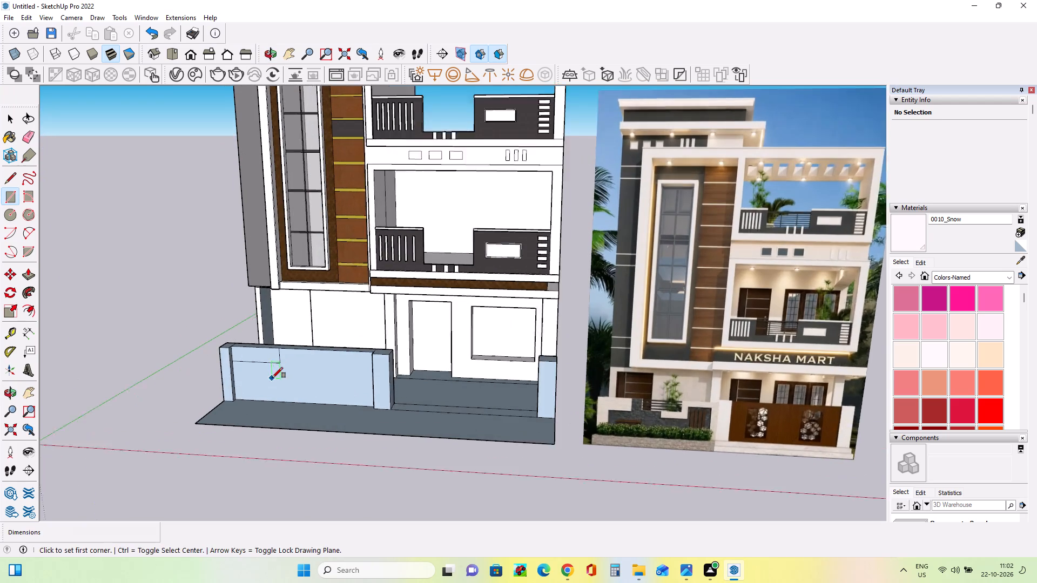
click(29, 274)
scroll(246, 348, up, 3)
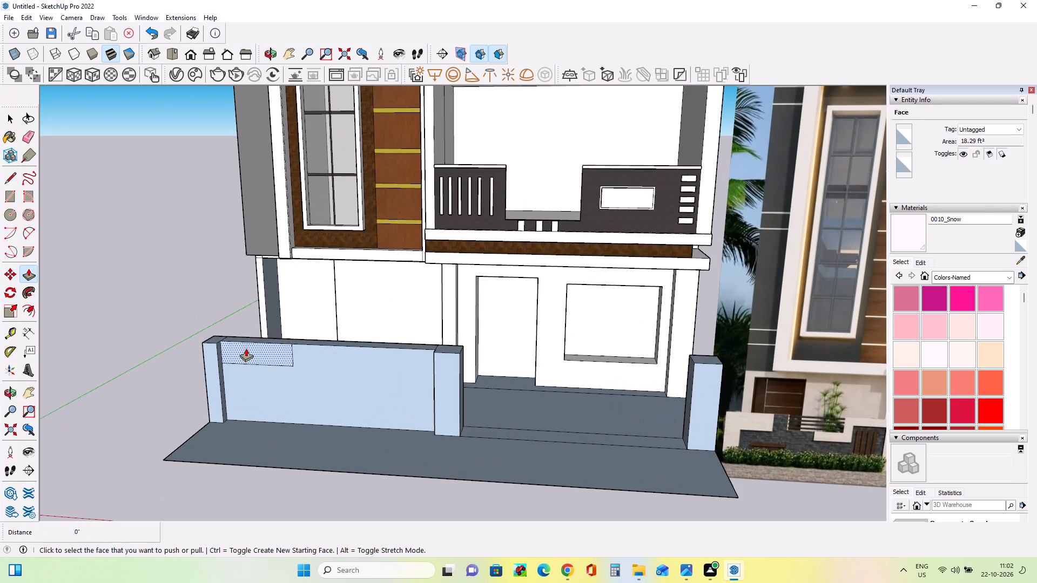
click(246, 348)
click(208, 354)
Examine the boundary wall and gate design in the reference image and compare it with the modelled wall.
middle_drag(228, 389, 254, 365)
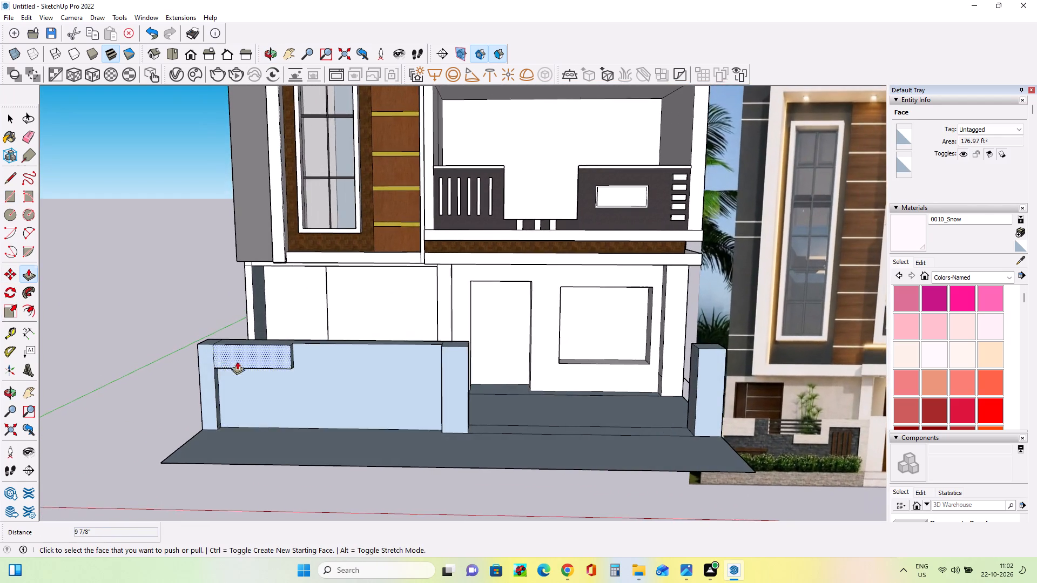
scroll(204, 352, down, 3)
middle_drag(296, 384, 301, 407)
scroll(309, 376, up, 3)
scroll(304, 384, down, 3)
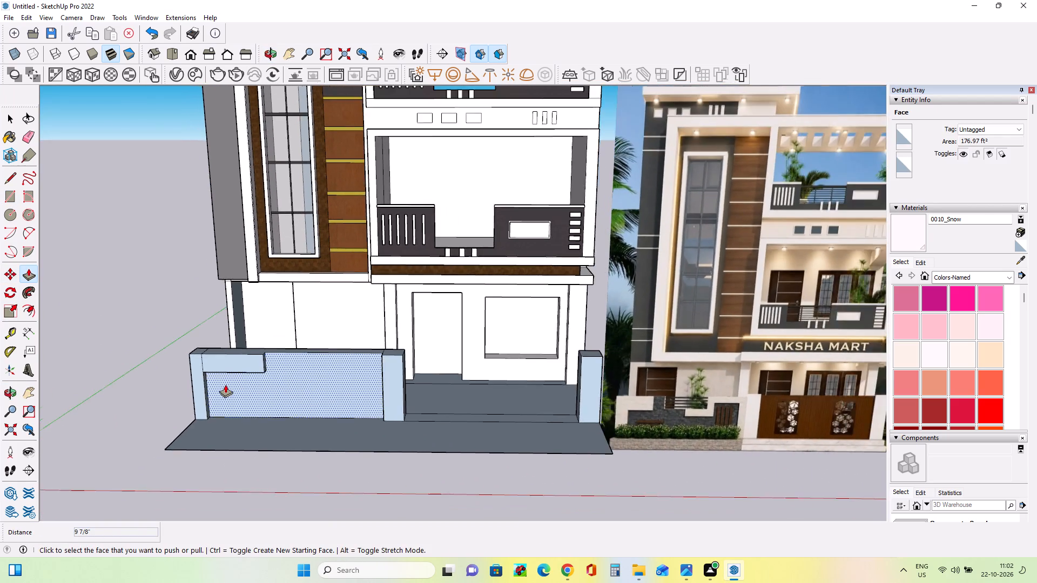
scroll(222, 384, down, 7)
scroll(355, 396, up, 6)
middle_drag(358, 394, 368, 406)
middle_drag(322, 368, 389, 358)
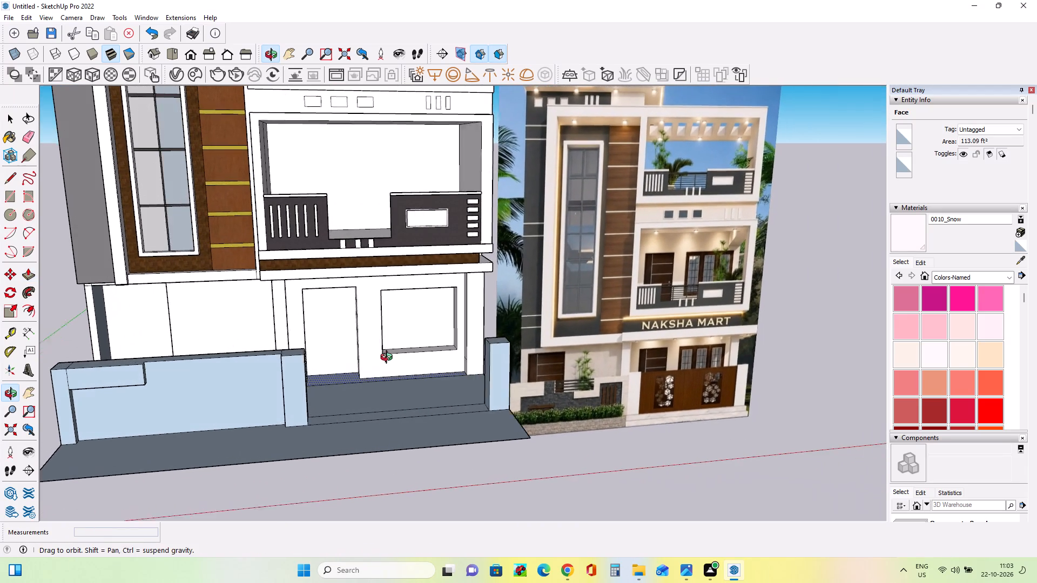
middle_drag(389, 358, 398, 368)
scroll(631, 387, up, 5)
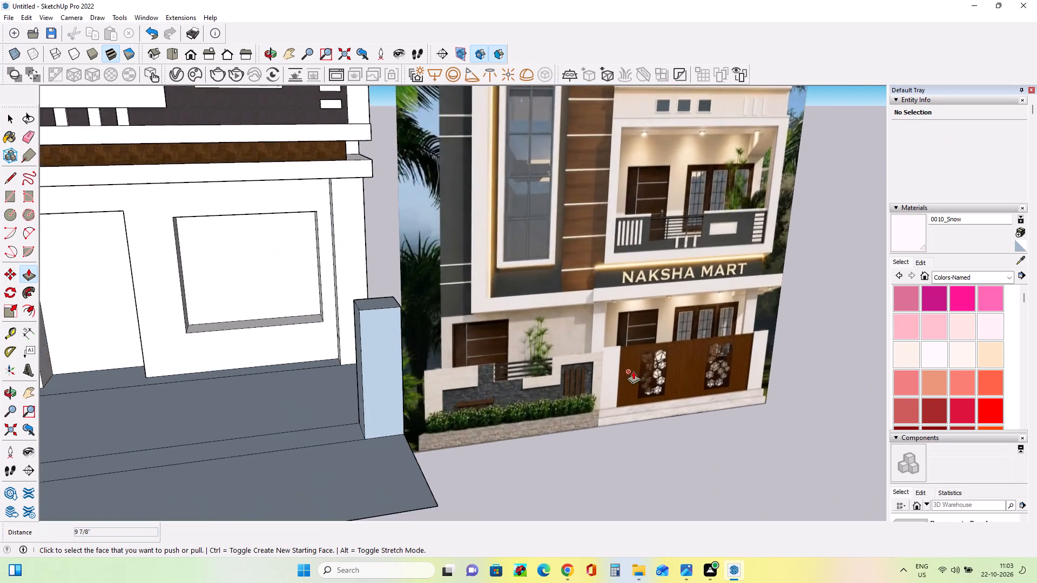
scroll(633, 371, up, 6)
scroll(634, 371, down, 14)
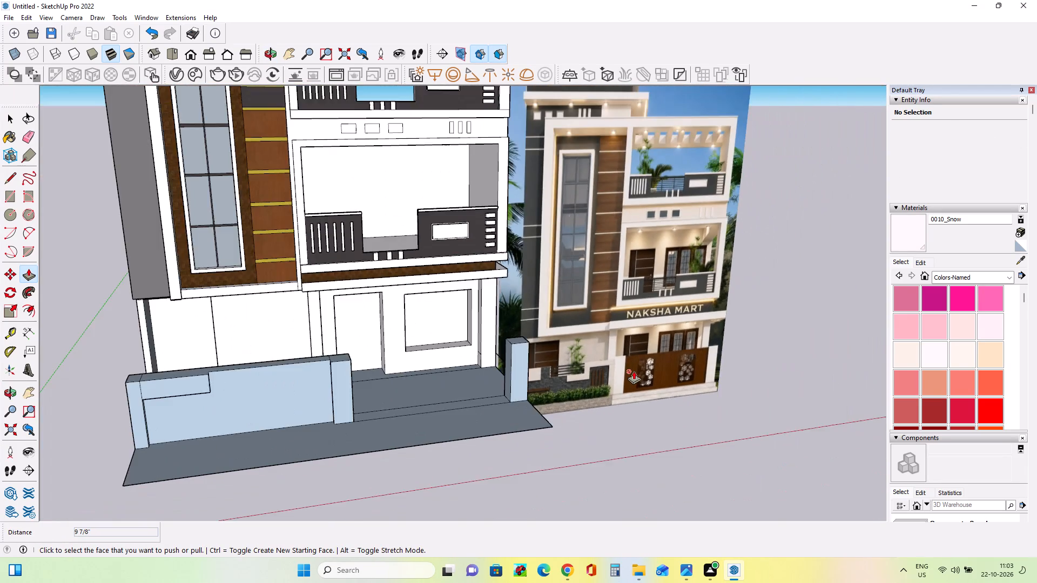
middle_drag(364, 396, 396, 413)
scroll(391, 413, down, 1)
scroll(360, 396, up, 4)
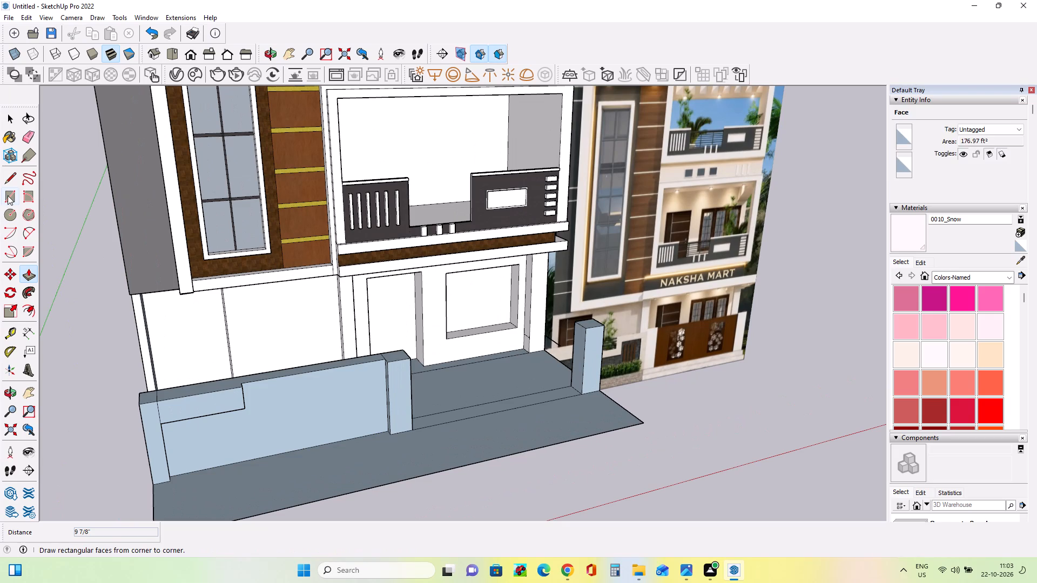
Draw a full-height strip about 8' 8 3/8" by 1' 6 13/16" on the wall face beside the middle pillar.
click(8, 195)
middle_drag(329, 405, 325, 394)
scroll(351, 362, up, 2)
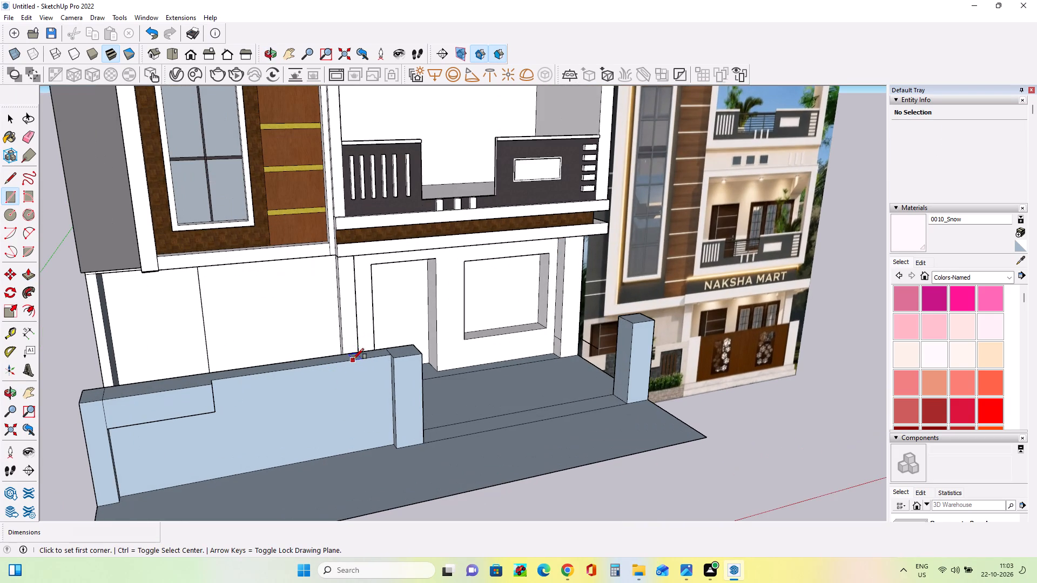
click(386, 354)
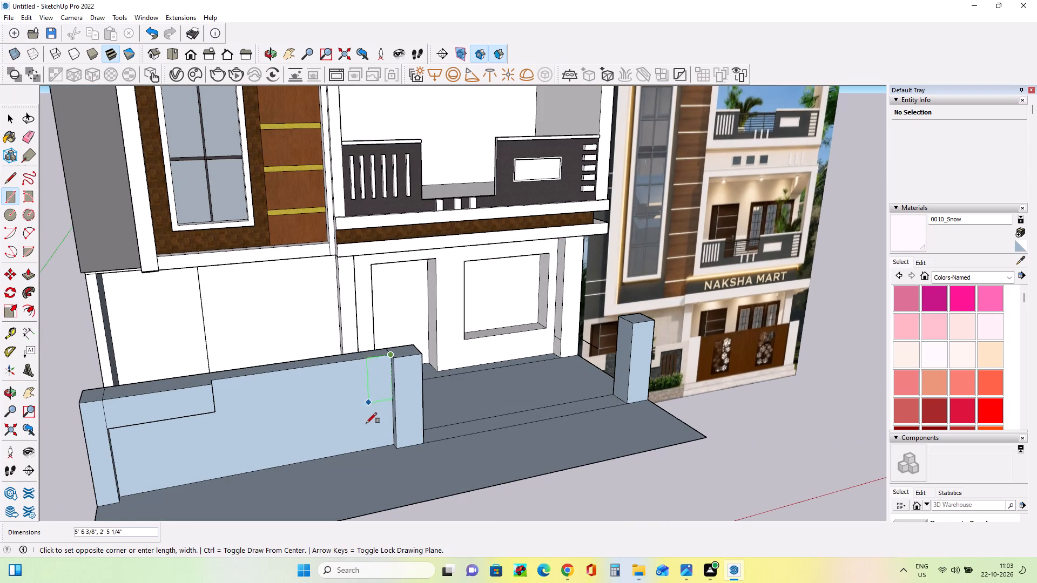
click(378, 450)
Draw a rectangle about 6' 7 5/16" by 1' 10 15/16" along the wall's top edge, adjoining the full-height strip.
middle_drag(406, 453, 378, 459)
scroll(337, 408, down, 3)
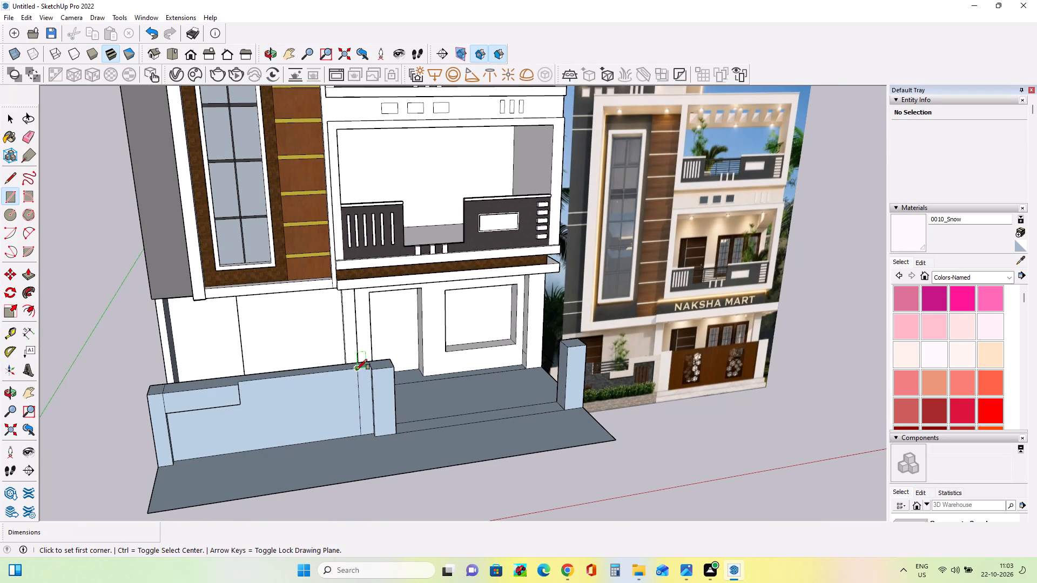
click(356, 370)
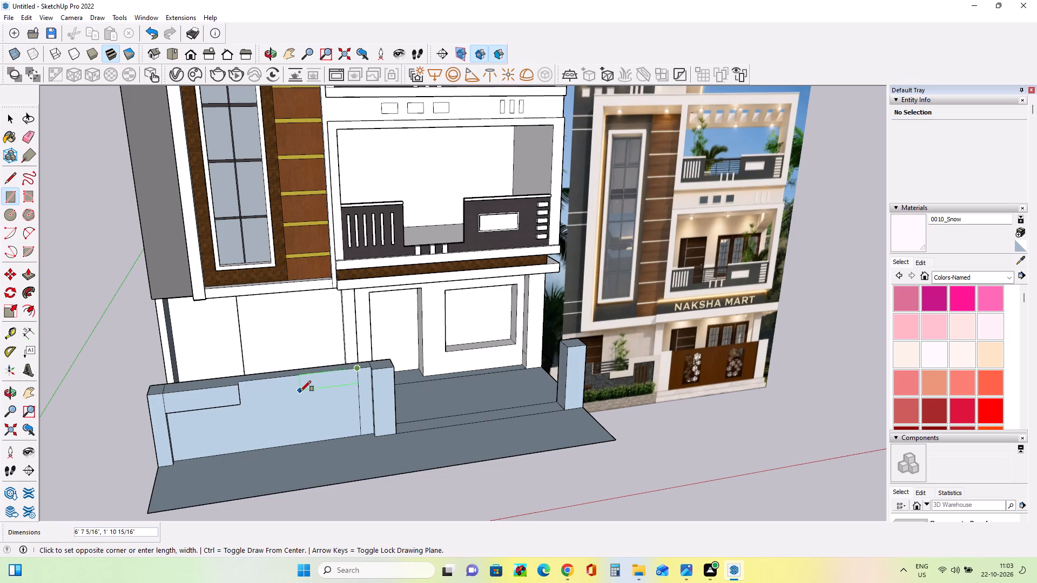
click(300, 390)
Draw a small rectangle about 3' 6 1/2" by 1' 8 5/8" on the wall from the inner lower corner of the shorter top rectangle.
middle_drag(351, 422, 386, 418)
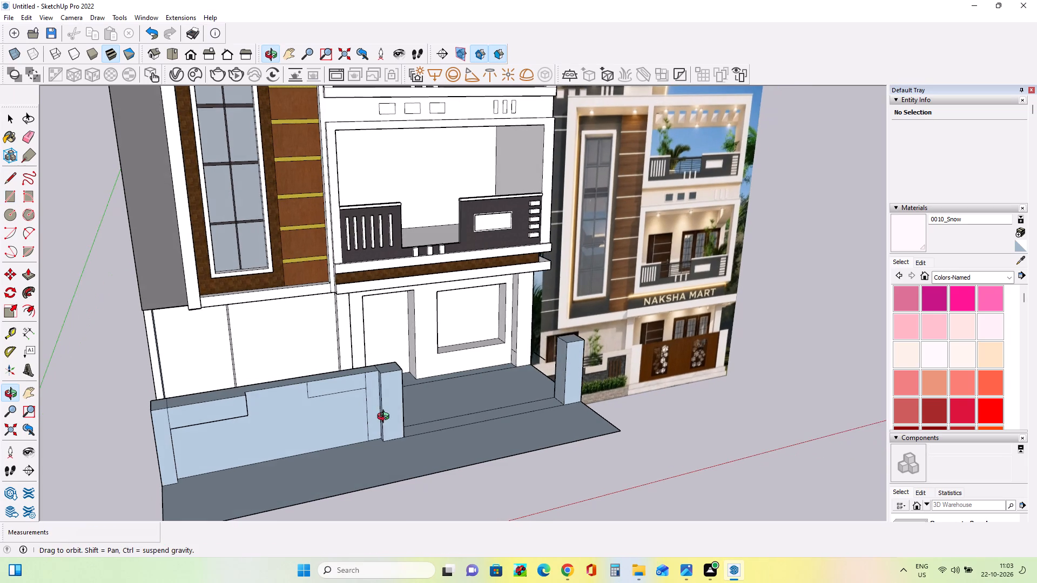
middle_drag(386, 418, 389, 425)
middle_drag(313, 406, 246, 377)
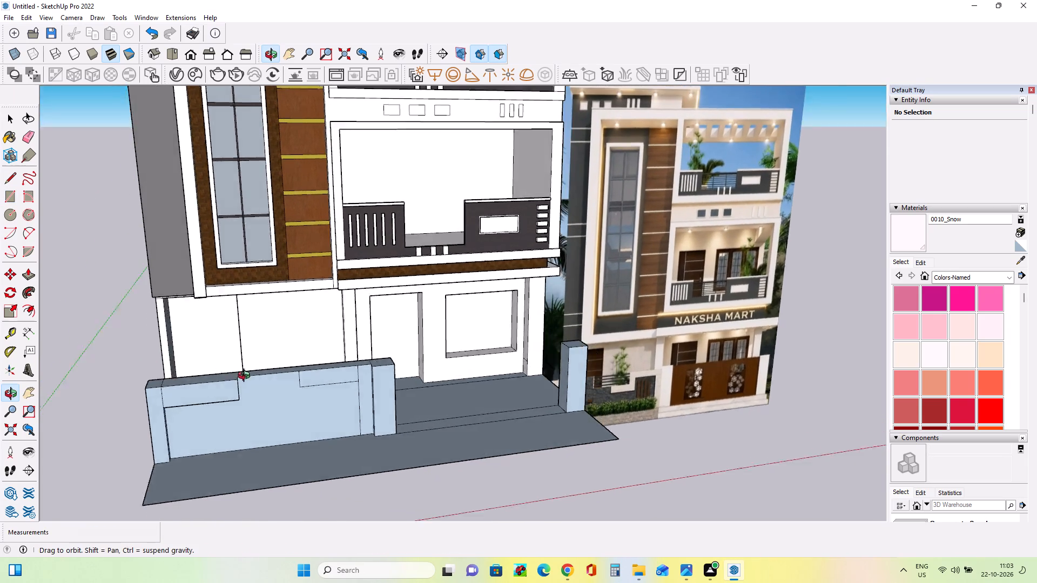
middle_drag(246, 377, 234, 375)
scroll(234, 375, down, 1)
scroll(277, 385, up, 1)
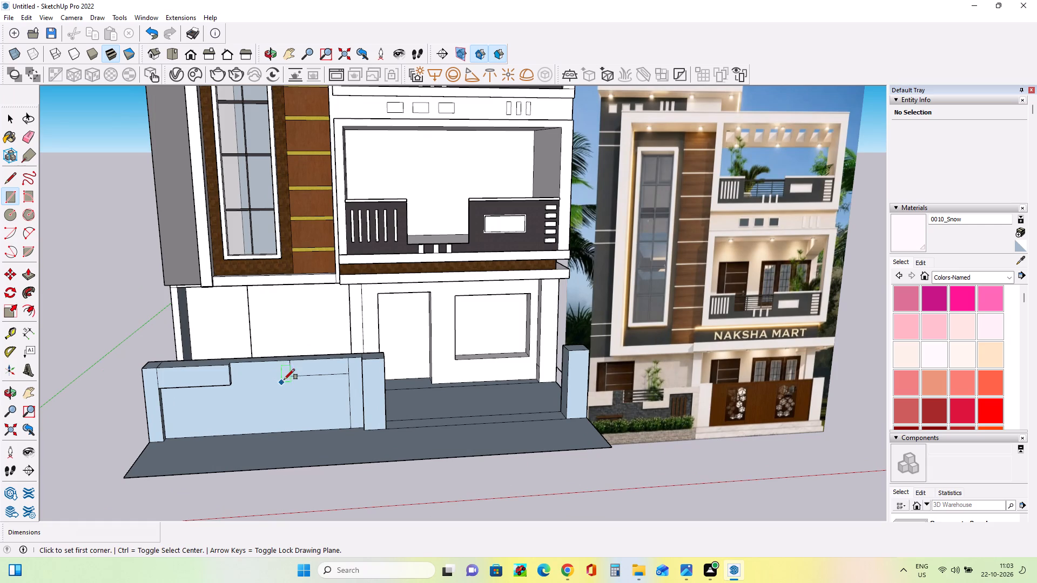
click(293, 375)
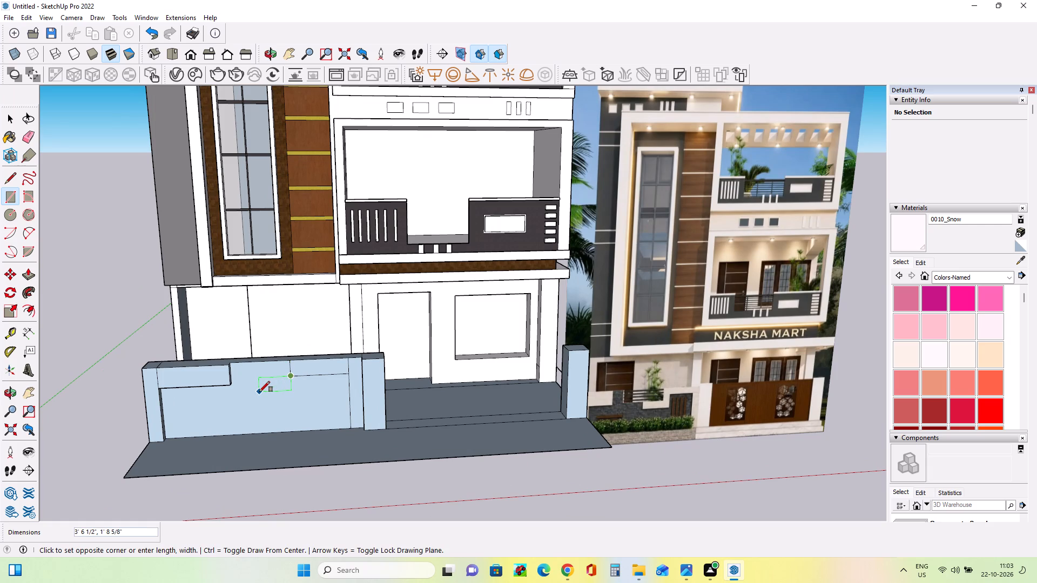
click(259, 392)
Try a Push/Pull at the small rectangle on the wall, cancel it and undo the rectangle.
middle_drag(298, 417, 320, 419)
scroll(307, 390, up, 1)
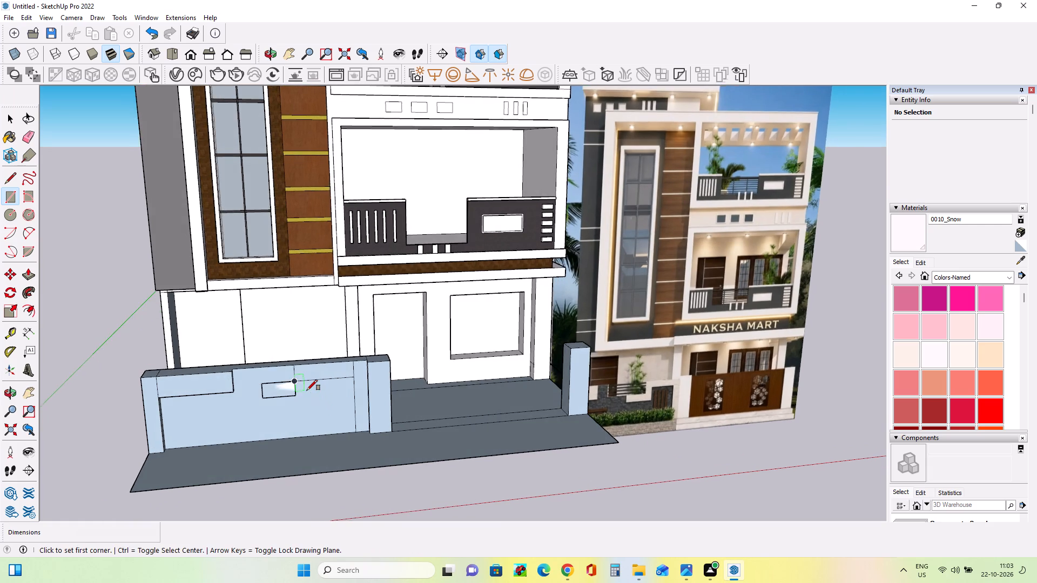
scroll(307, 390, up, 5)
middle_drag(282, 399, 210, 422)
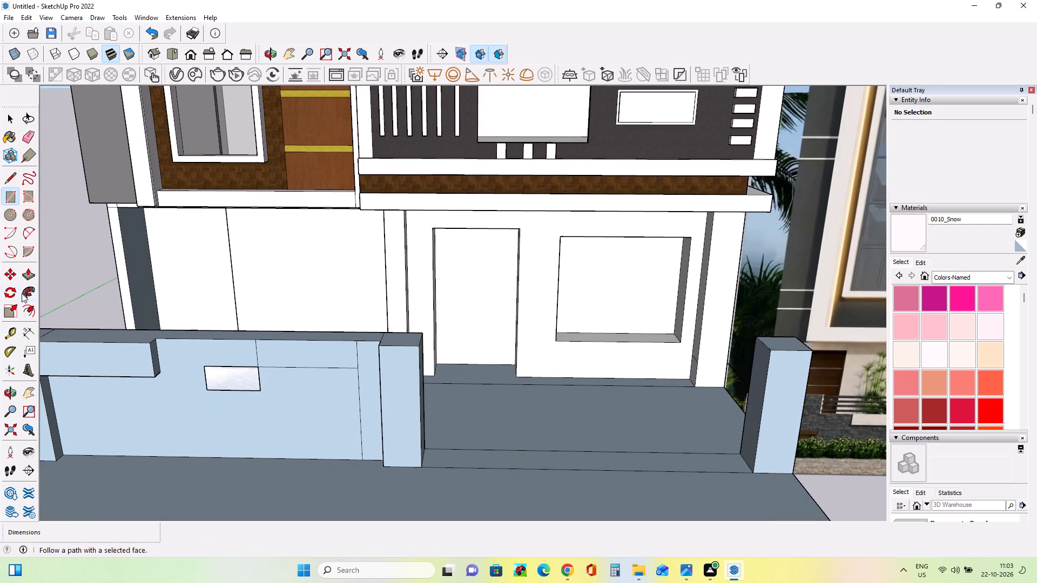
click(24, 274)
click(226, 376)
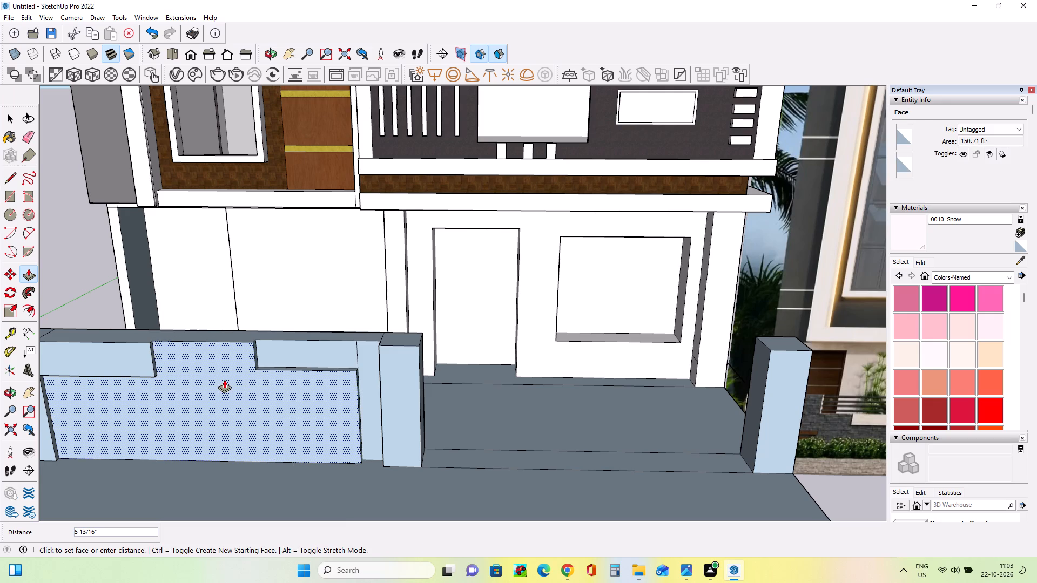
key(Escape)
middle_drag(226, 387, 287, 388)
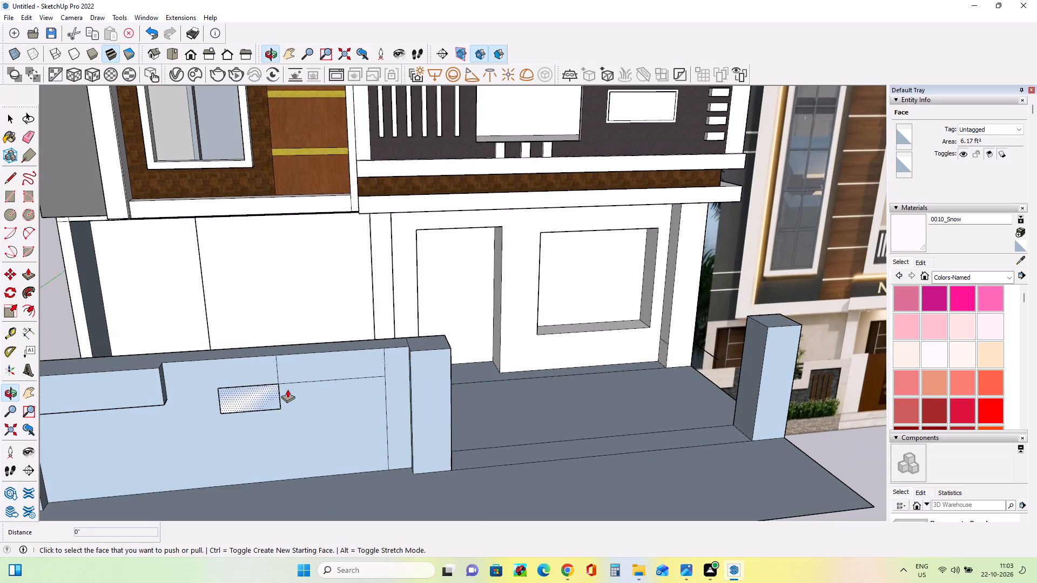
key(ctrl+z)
Push/Pull the shorter top rectangle beside the strip out about 1' 3/4" as a panel and readjust its depth.
middle_drag(286, 399, 317, 379)
scroll(317, 380, down, 1)
click(326, 365)
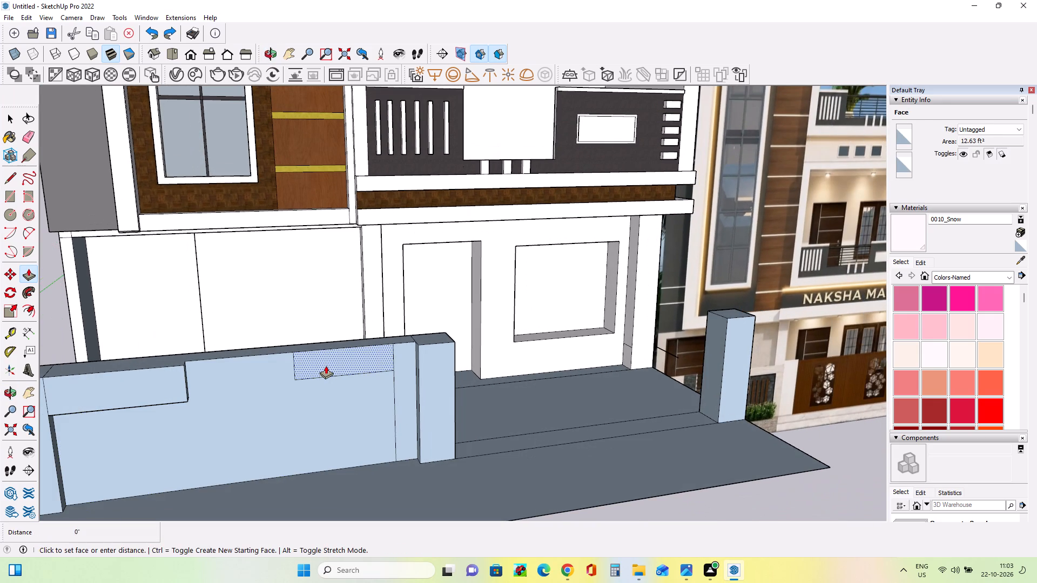
click(326, 371)
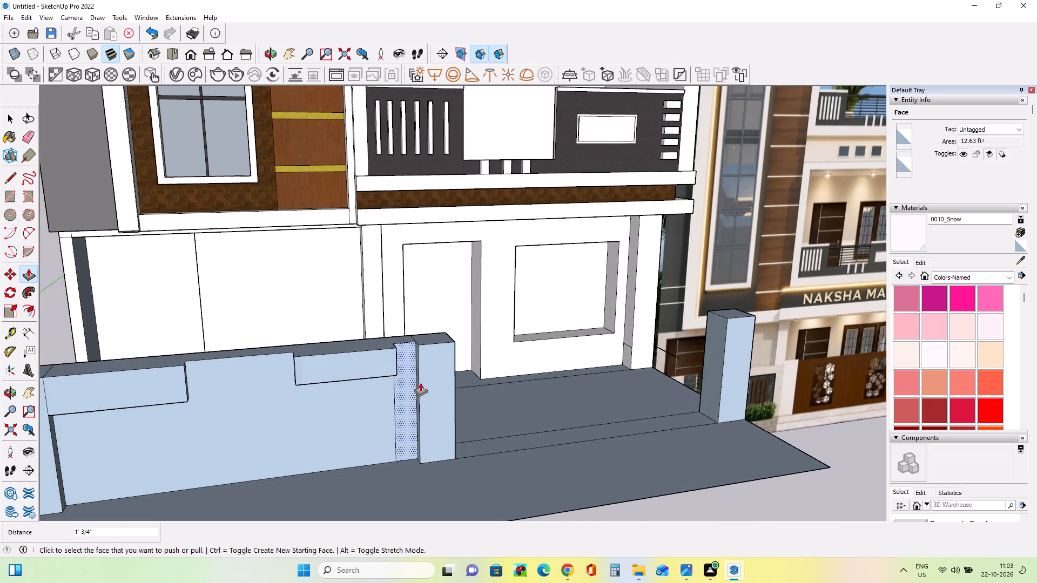
middle_drag(422, 383, 351, 383)
scroll(355, 365, up, 3)
click(352, 358)
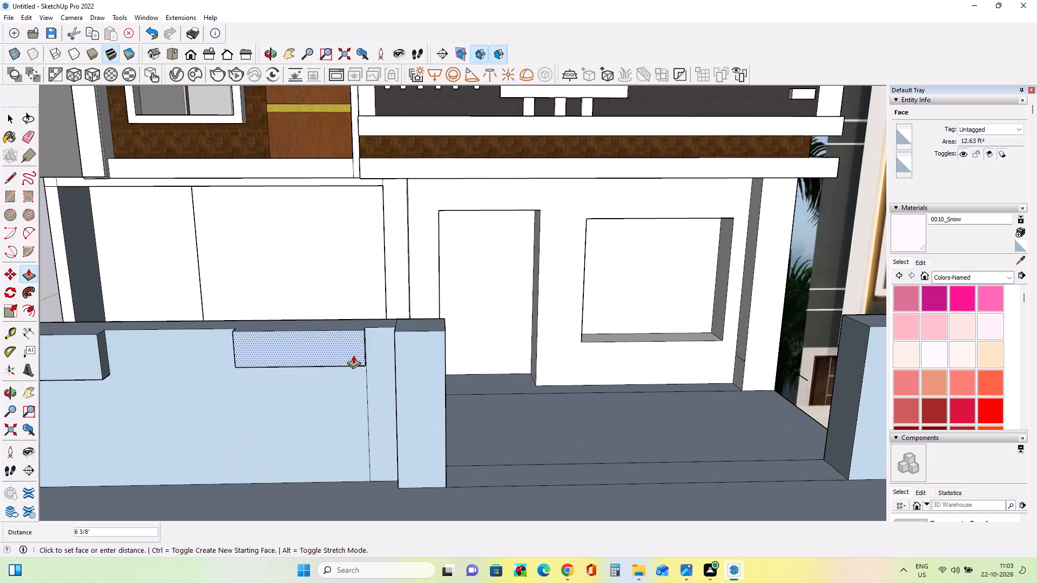
click(353, 357)
Push/Pull the full-height strip beside the middle pillar out about 9 7/8", and back in about 4 3/4".
click(379, 351)
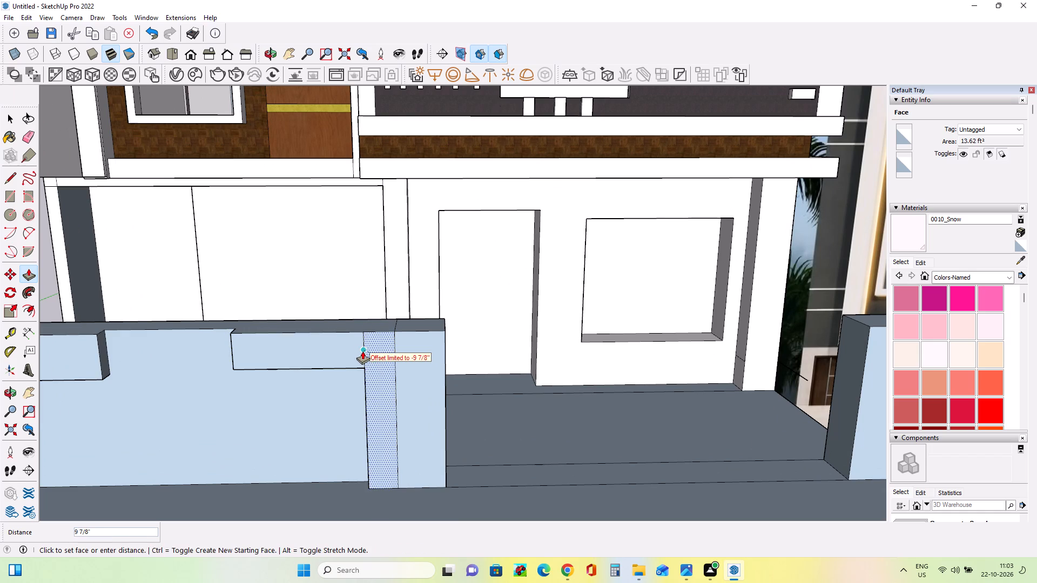
click(360, 348)
click(381, 380)
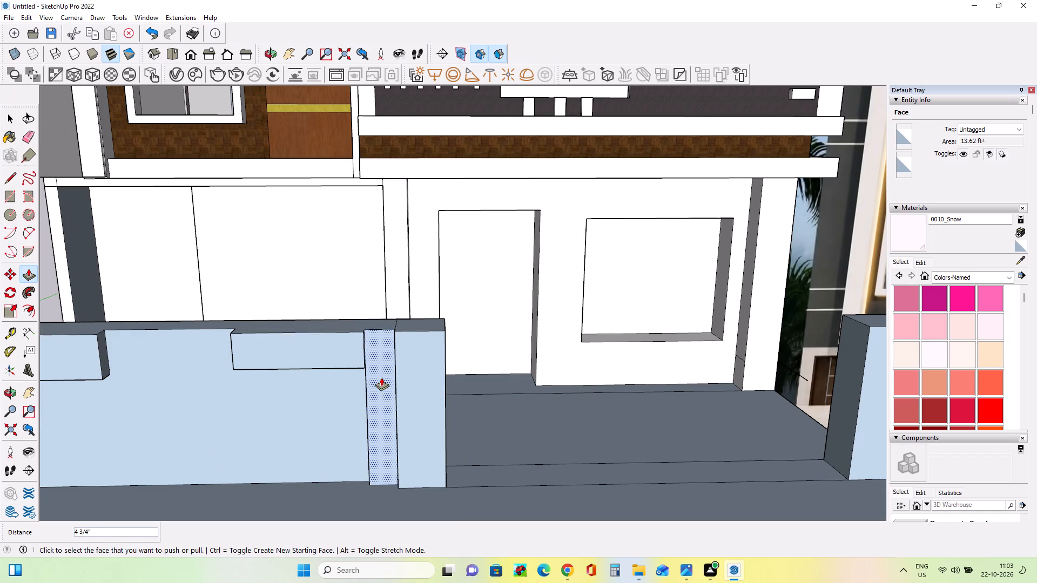
click(381, 377)
Push/Pull the shorter top panel back about 5 3/8", level with the full-height strip.
click(345, 355)
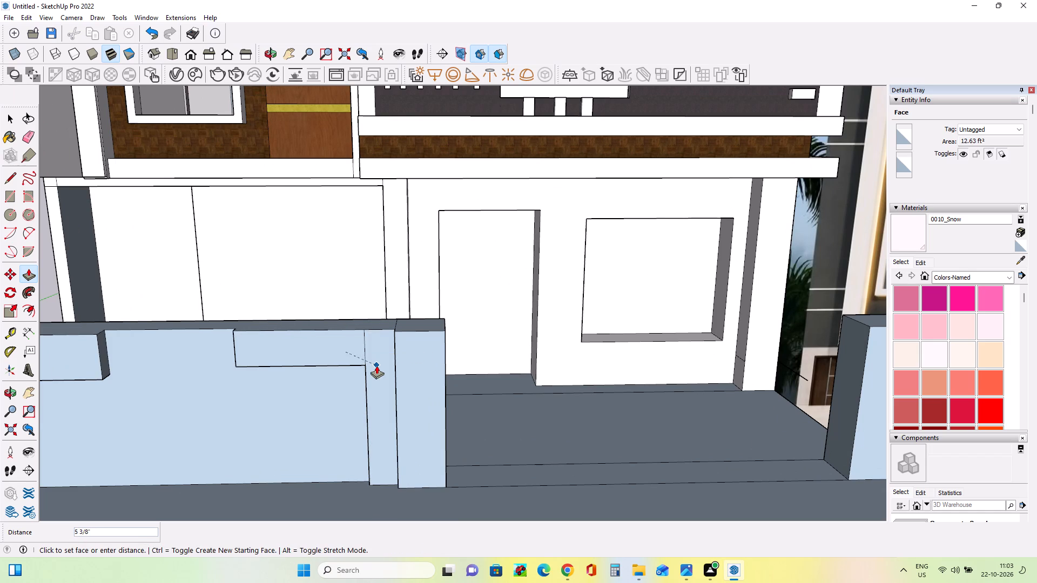
click(376, 365)
Push/Pull the shorter top panel beside the middle pillar back about 5 1/8", flush with the boundary wall face.
middle_drag(319, 367, 408, 355)
scroll(408, 355, down, 6)
middle_drag(320, 379, 324, 357)
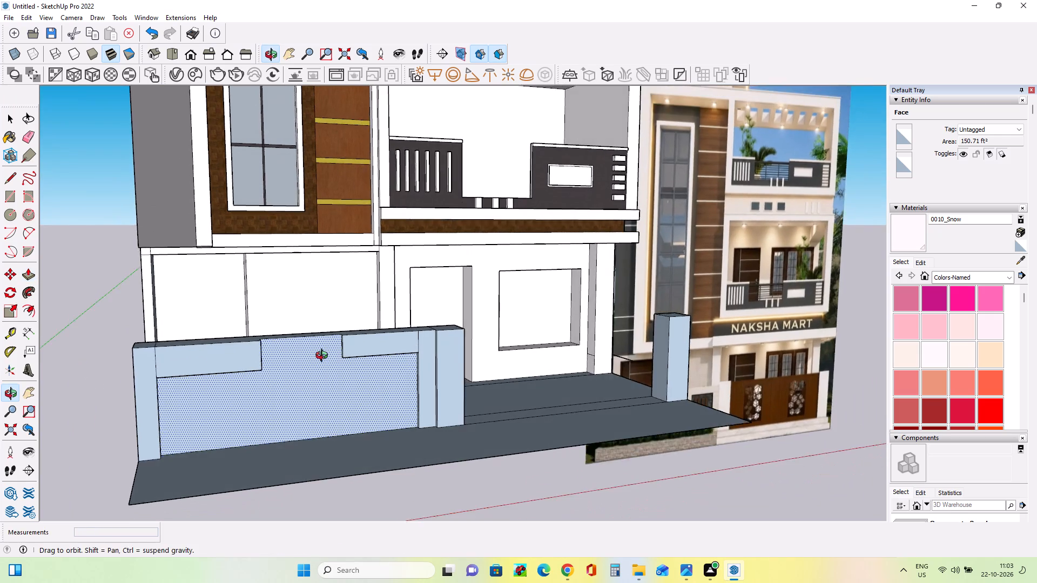
middle_drag(324, 357, 324, 356)
scroll(324, 356, down, 3)
middle_drag(354, 390, 266, 430)
middle_drag(299, 436, 299, 443)
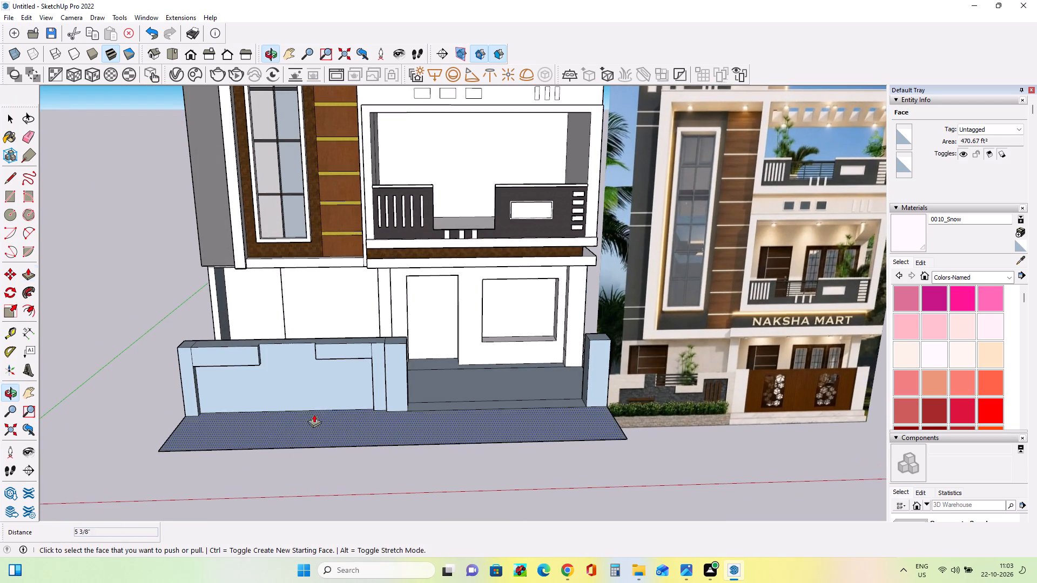
scroll(339, 360, up, 3)
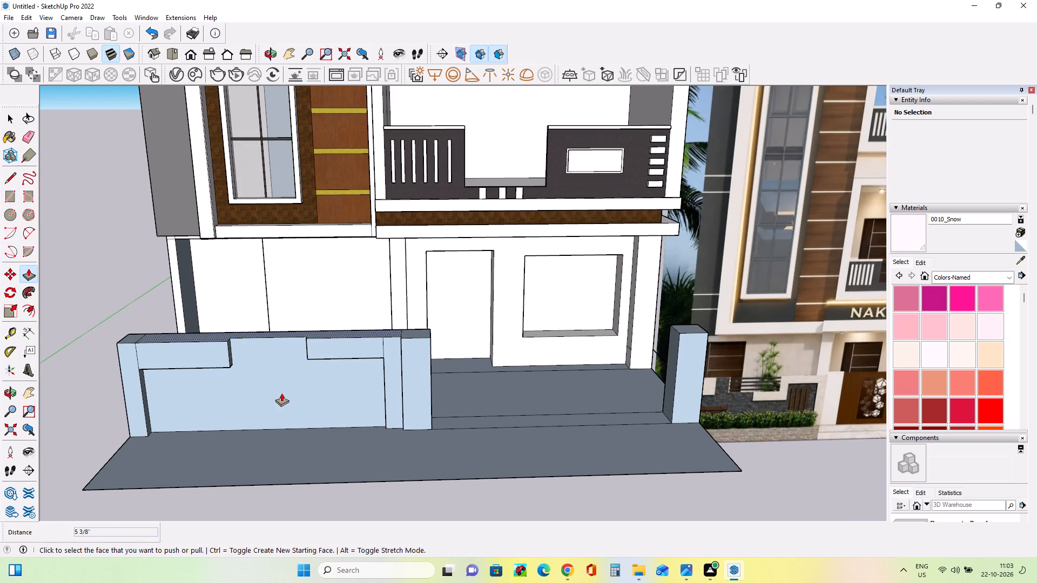
click(336, 352)
click(313, 375)
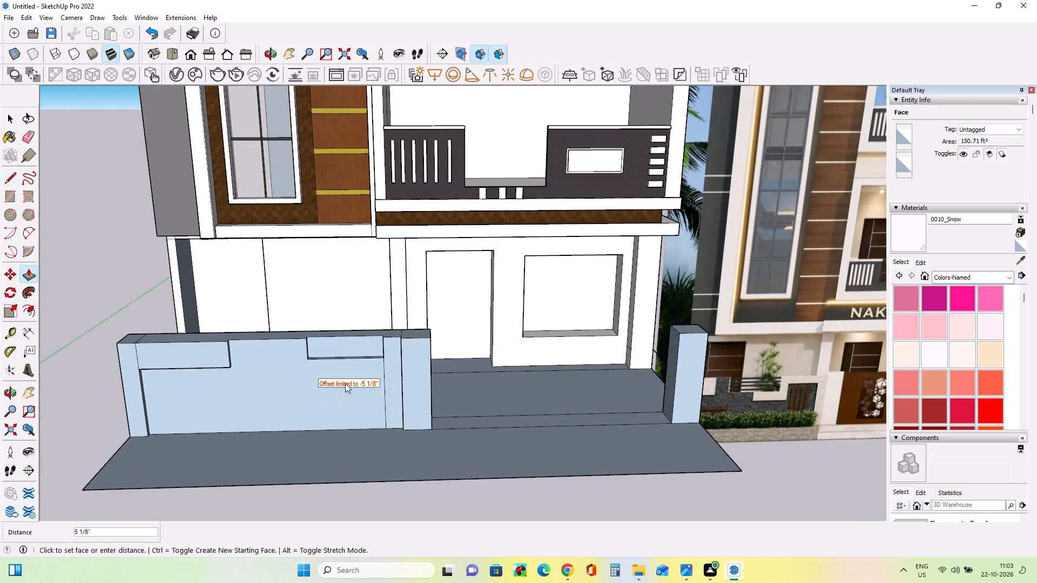
key(Escape)
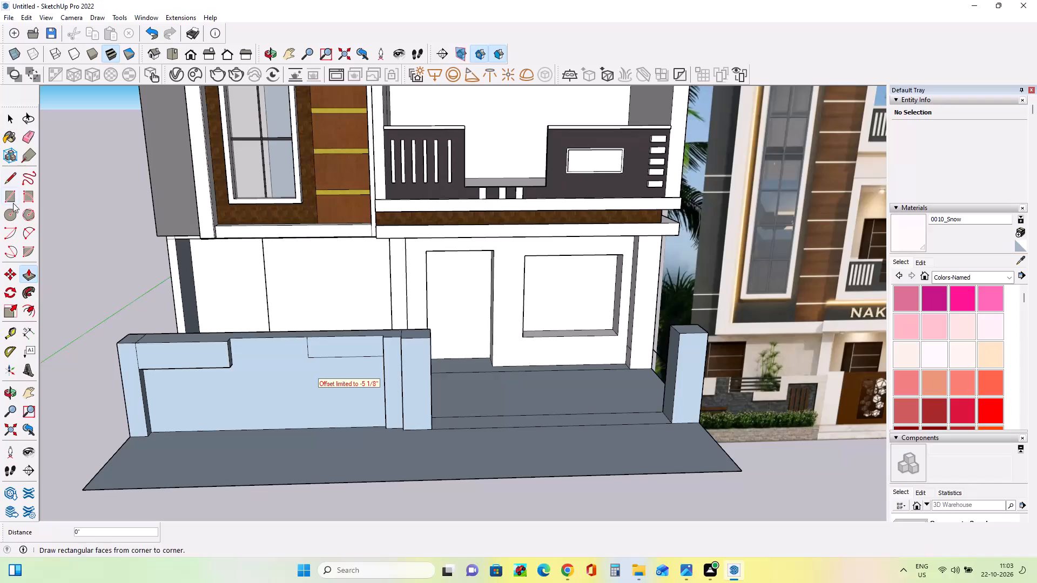
Draw two overlapping rectangles at the shorter panel's free end, about 2' 3" by 3' 7 11/16" and 4' 2 1/2" by 1' 8 9/16".
click(14, 205)
click(322, 340)
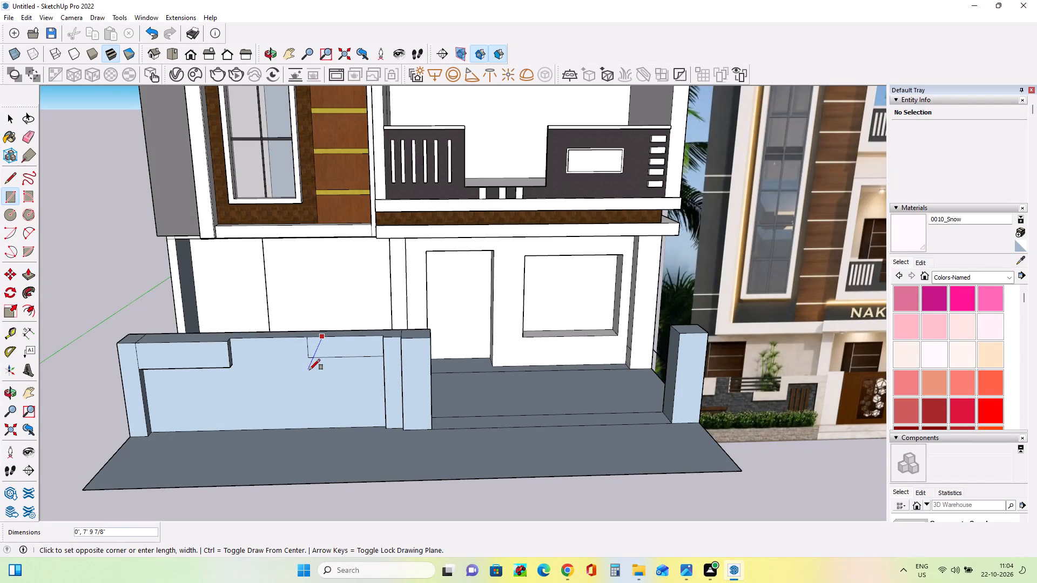
scroll(308, 360, up, 3)
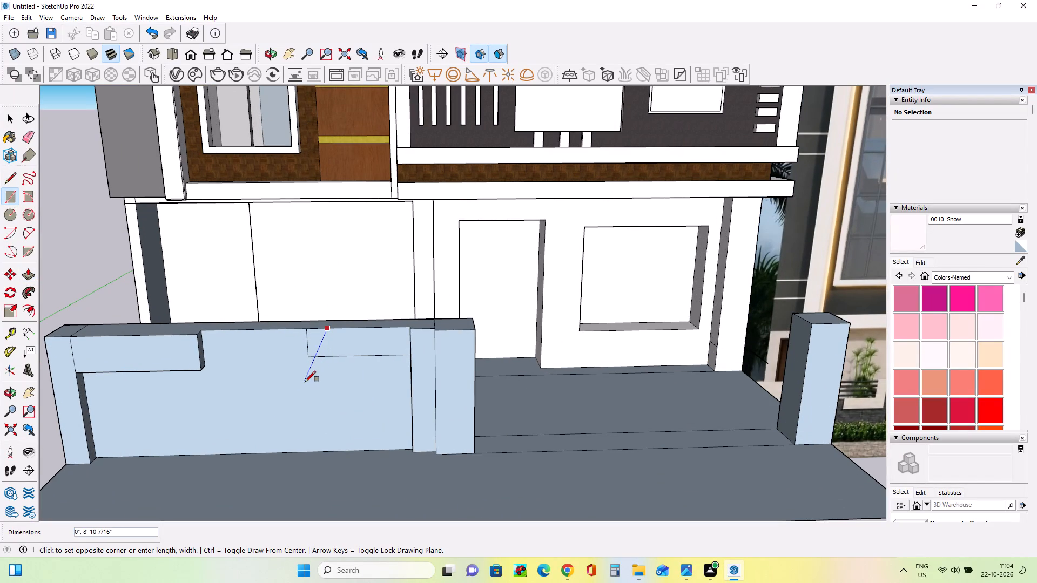
click(309, 332)
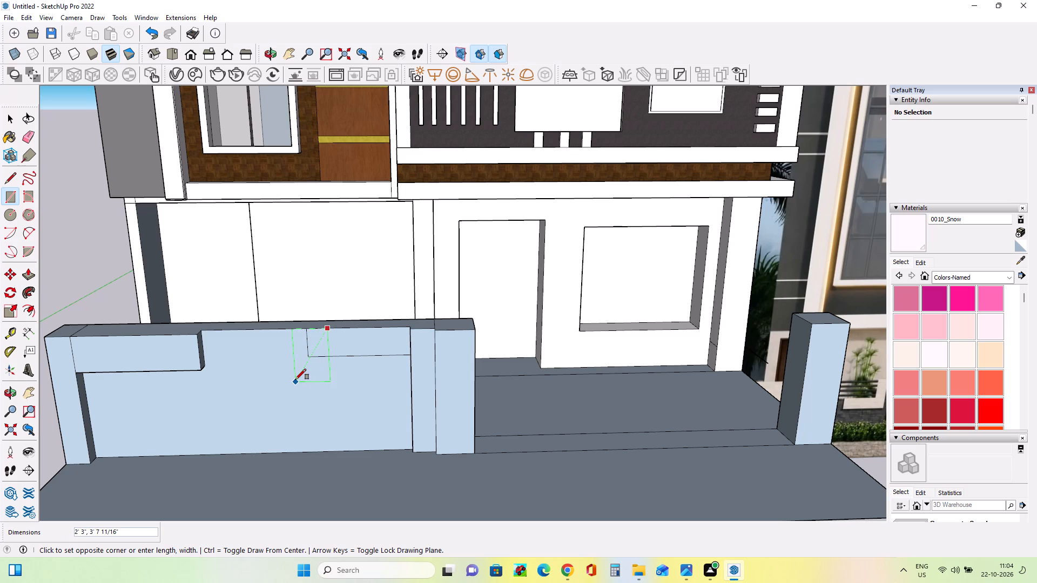
click(295, 379)
middle_drag(340, 396, 353, 398)
click(332, 359)
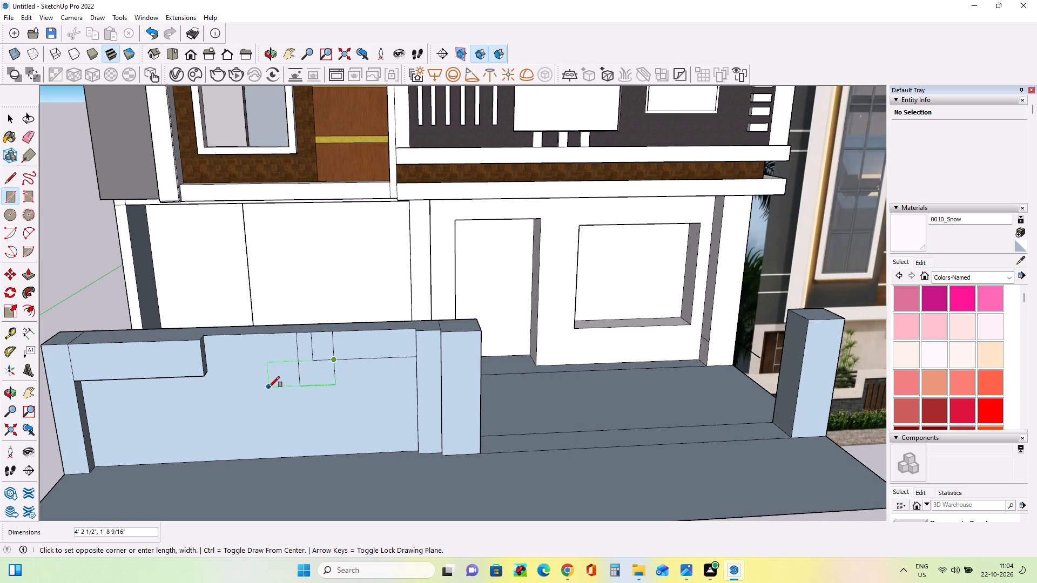
click(269, 388)
Erase the inner dividing lines and the doubled bottom edge of the overlapping rectangles to leave one L-shaped outline.
middle_drag(324, 413, 341, 424)
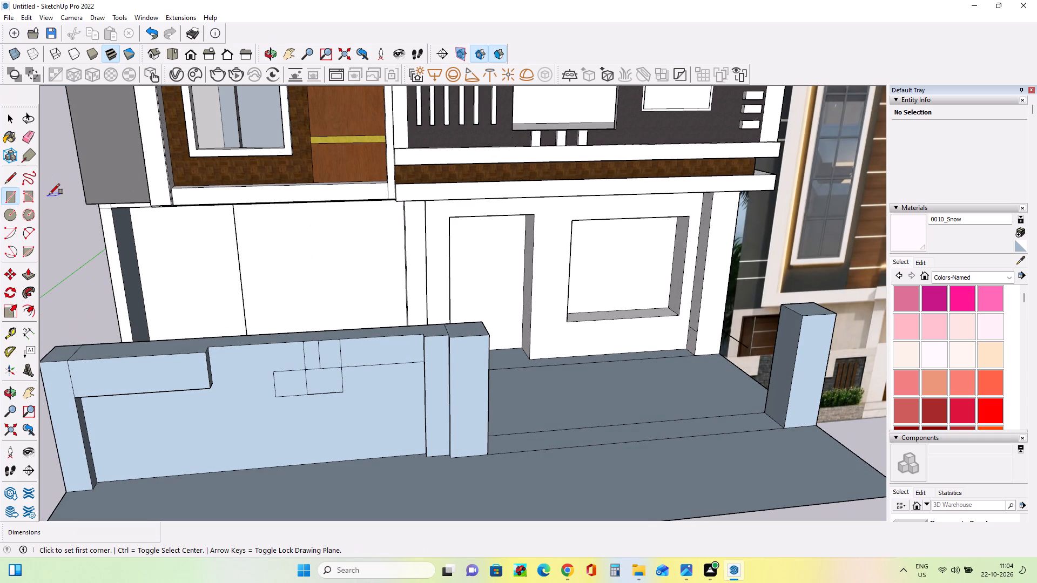
click(32, 139)
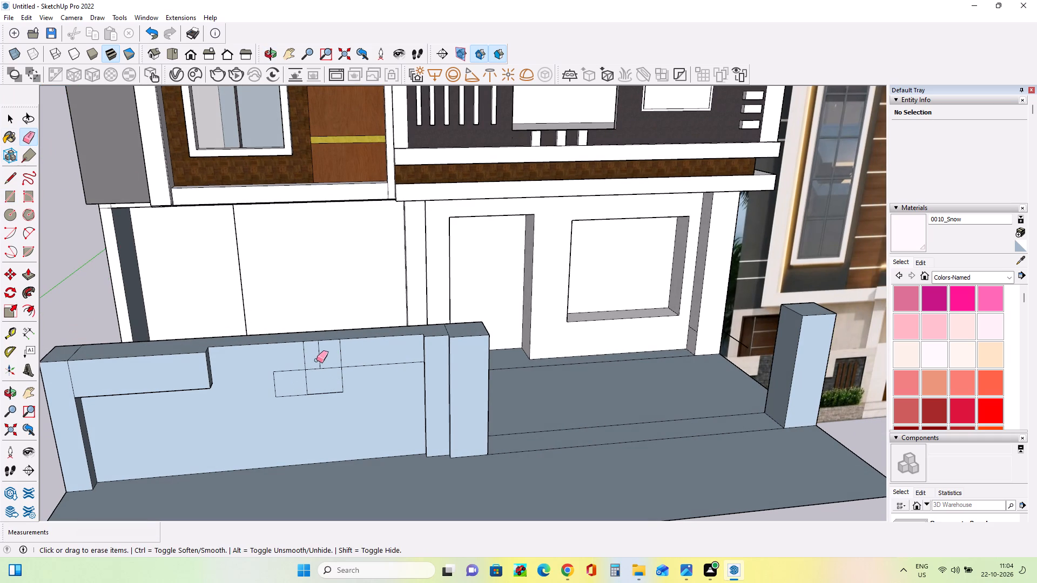
click(304, 360)
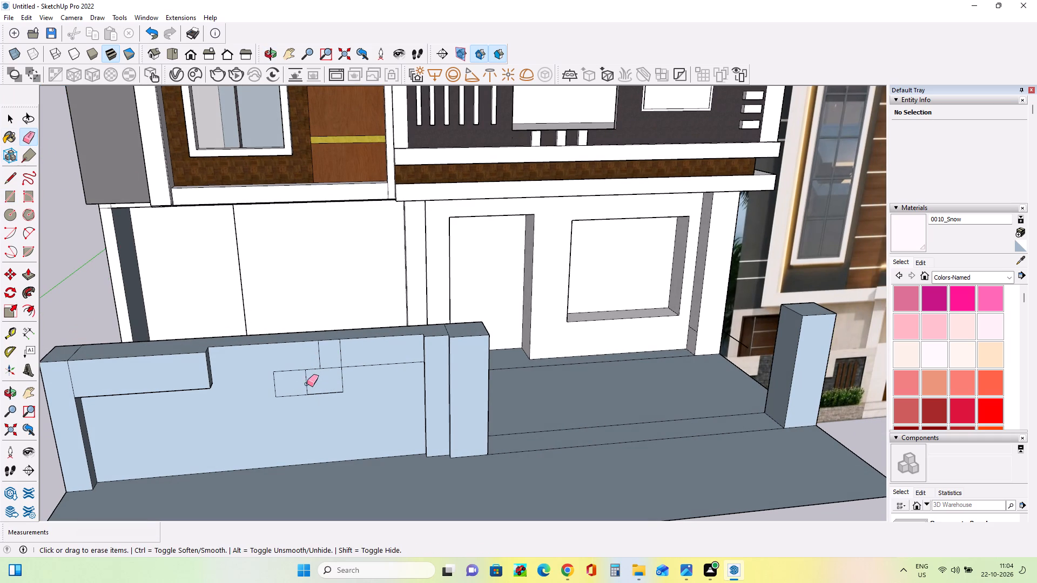
click(306, 384)
click(333, 366)
scroll(328, 407, up, 3)
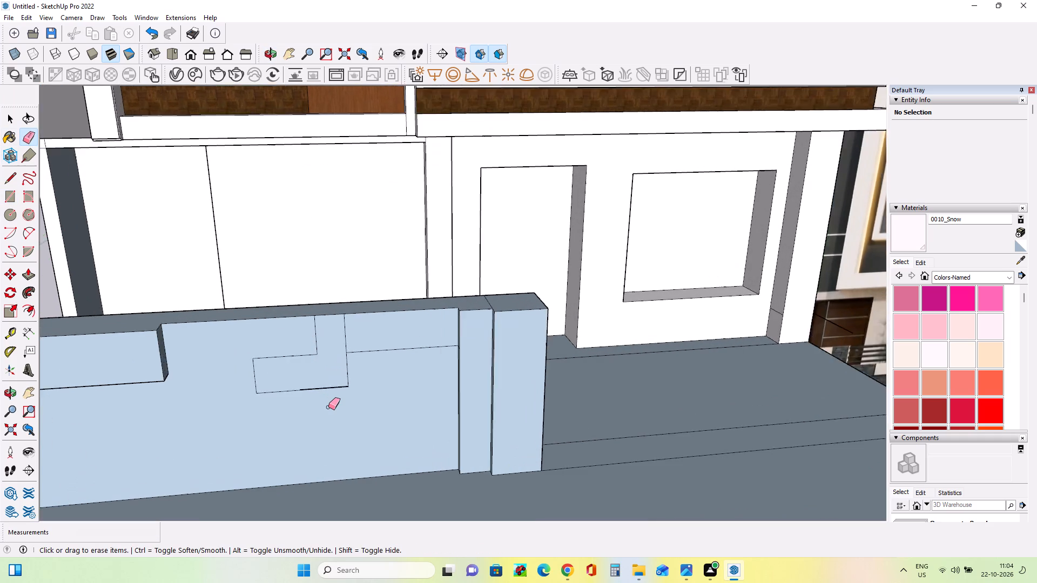
scroll(328, 407, up, 3)
middle_drag(329, 407, 378, 381)
scroll(380, 354, up, 8)
scroll(365, 379, down, 1)
scroll(365, 379, up, 3)
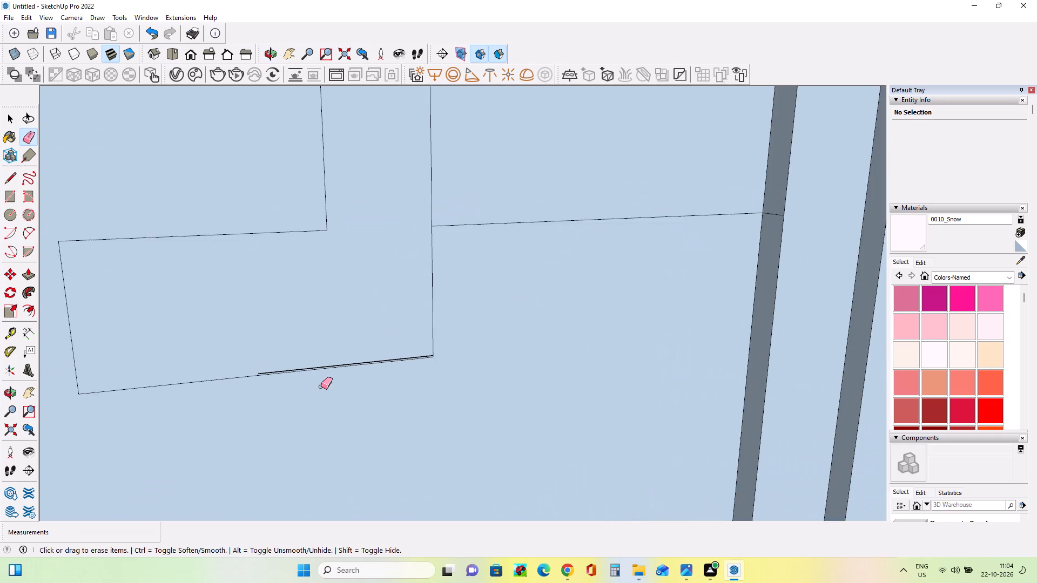
scroll(321, 387, up, 2)
click(275, 363)
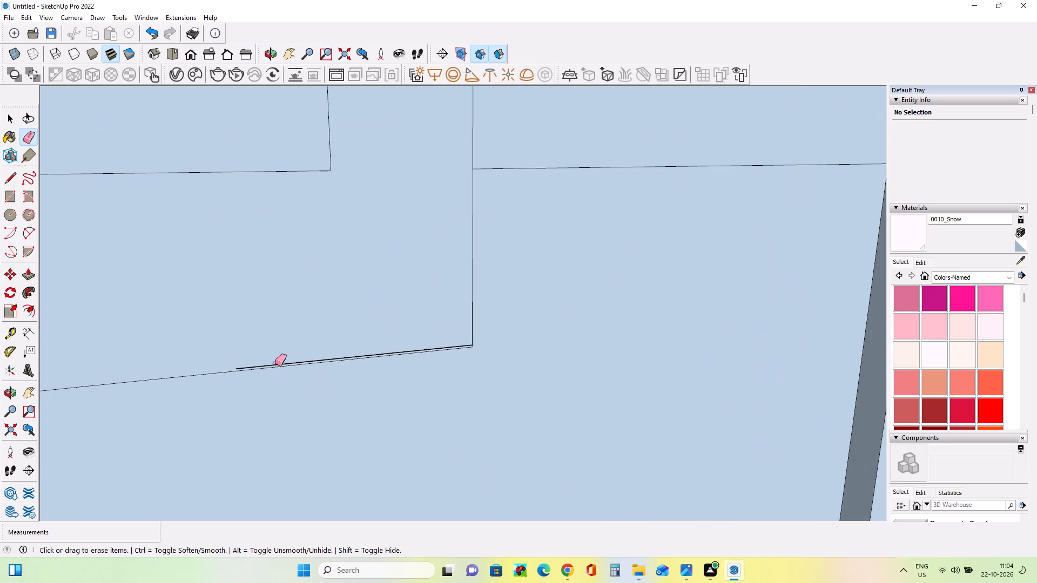
click(275, 365)
scroll(275, 365, down, 14)
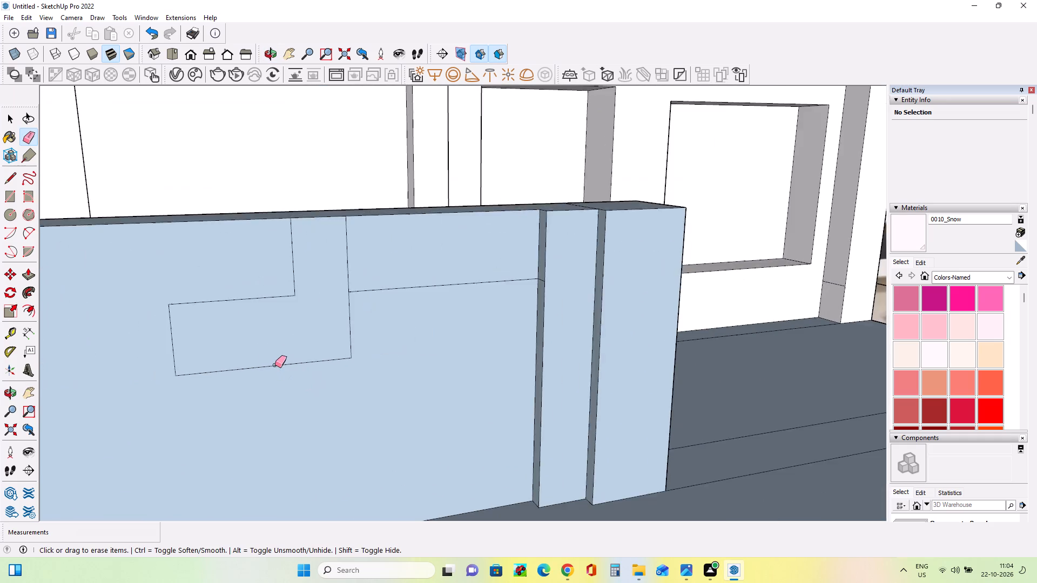
scroll(275, 365, down, 7)
Push/Pull the L-shaped face out from the boundary wall about 6 1/8".
middle_drag(363, 422, 280, 423)
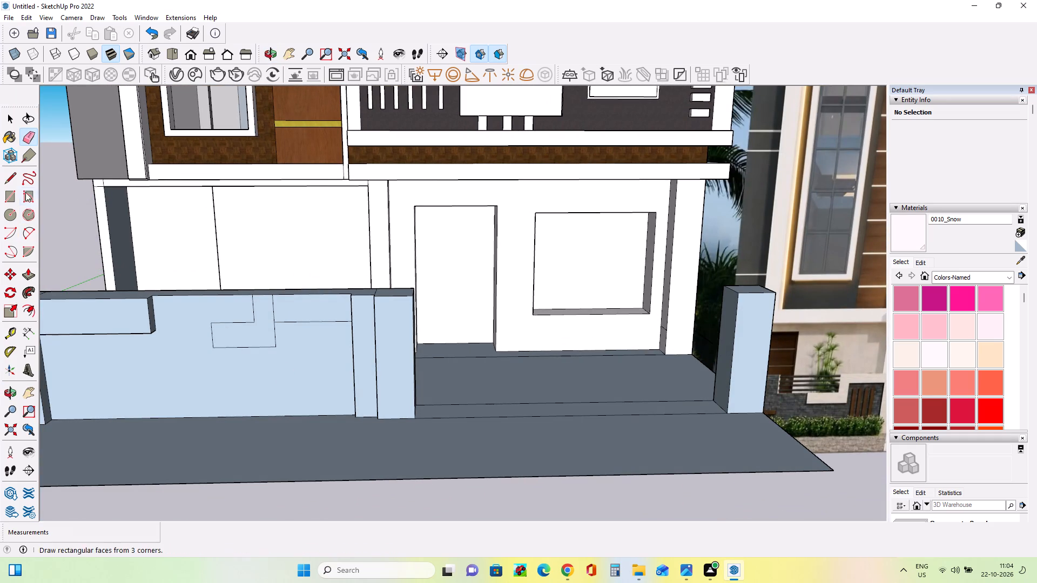
click(27, 276)
click(268, 331)
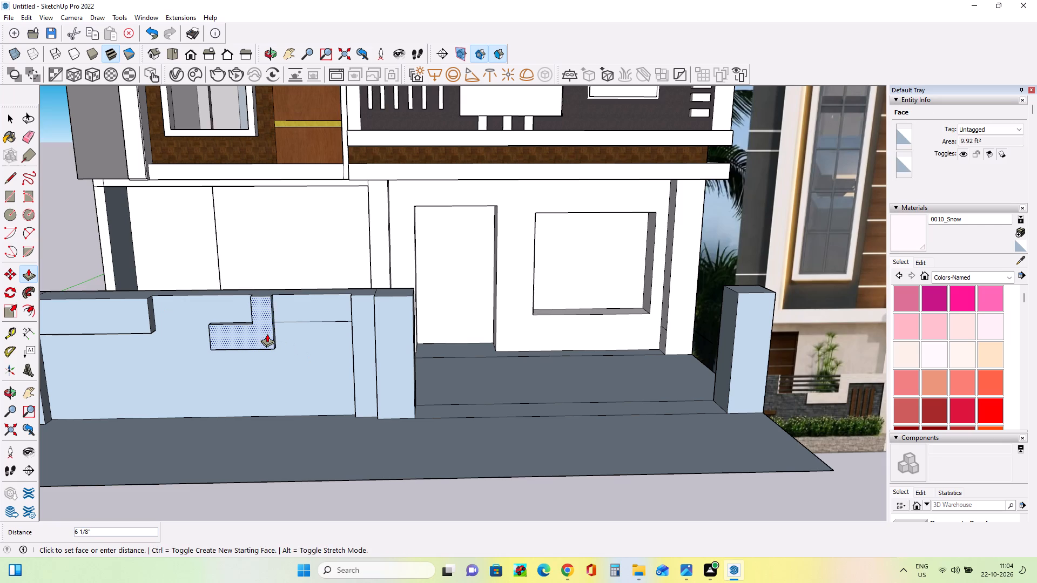
click(267, 334)
Push/Pull the adjoining shorter top panel out about 5 1/8" and the L-shaped face back 1", level with it.
drag(311, 302, 305, 307)
click(268, 301)
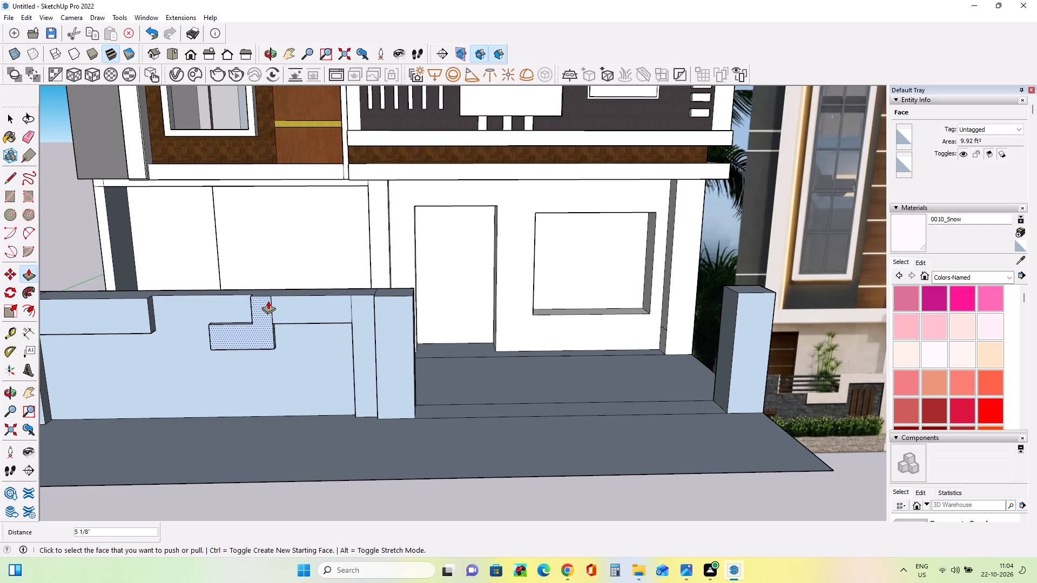
click(279, 311)
Push/Pull the upper ledge of the L-shaped panel's foot down about 2 11/16".
middle_drag(200, 357, 347, 310)
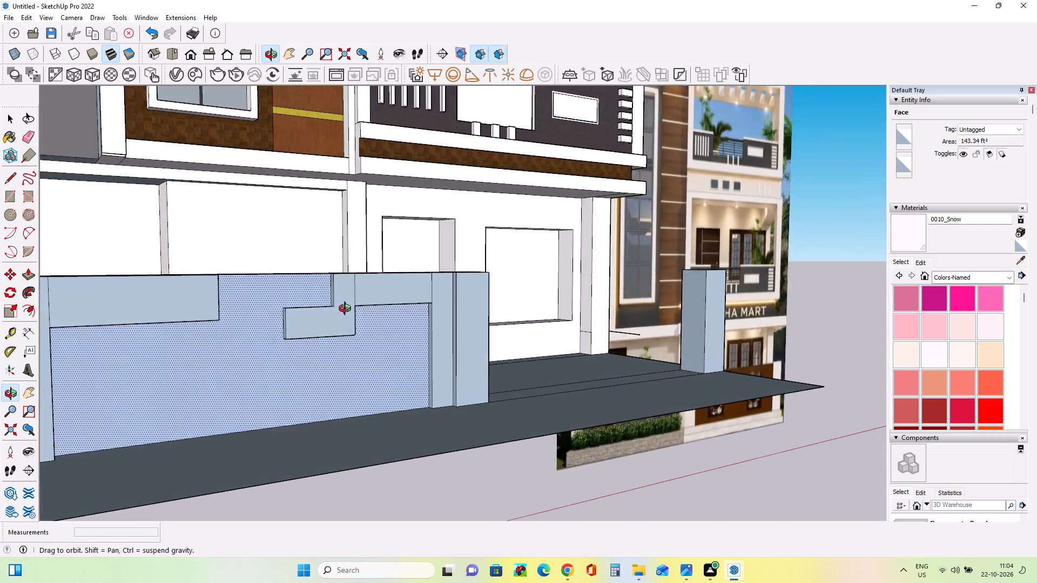
middle_drag(347, 310, 254, 323)
scroll(252, 324, down, 6)
middle_drag(267, 344, 267, 366)
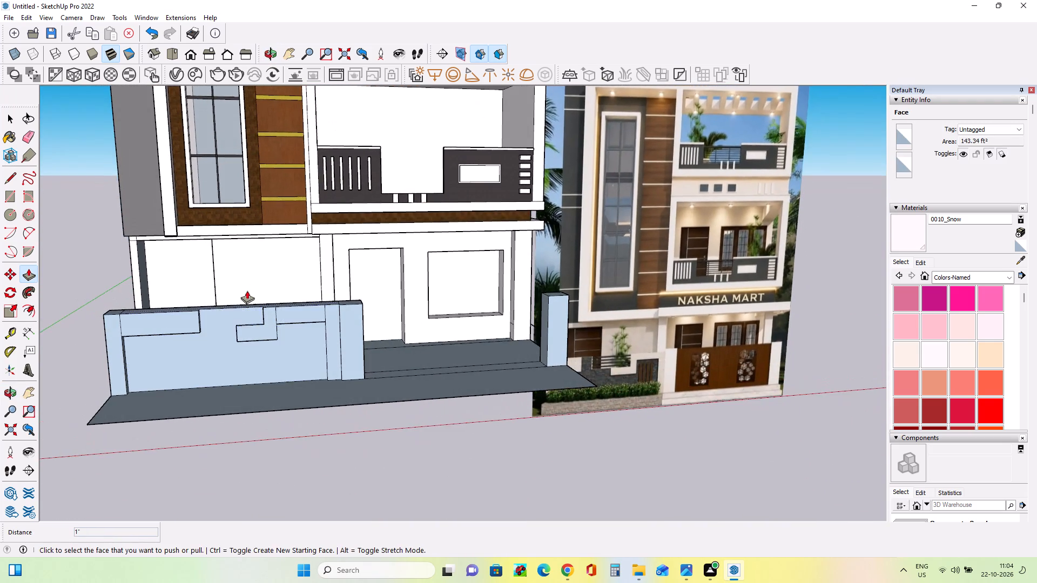
scroll(247, 284, up, 7)
middle_drag(267, 327, 298, 384)
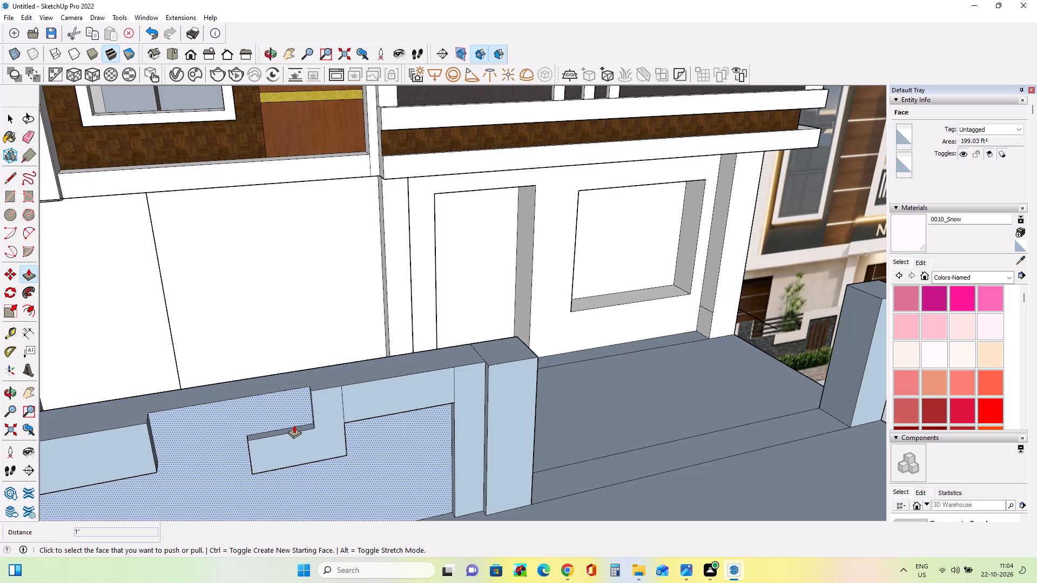
click(293, 429)
click(293, 433)
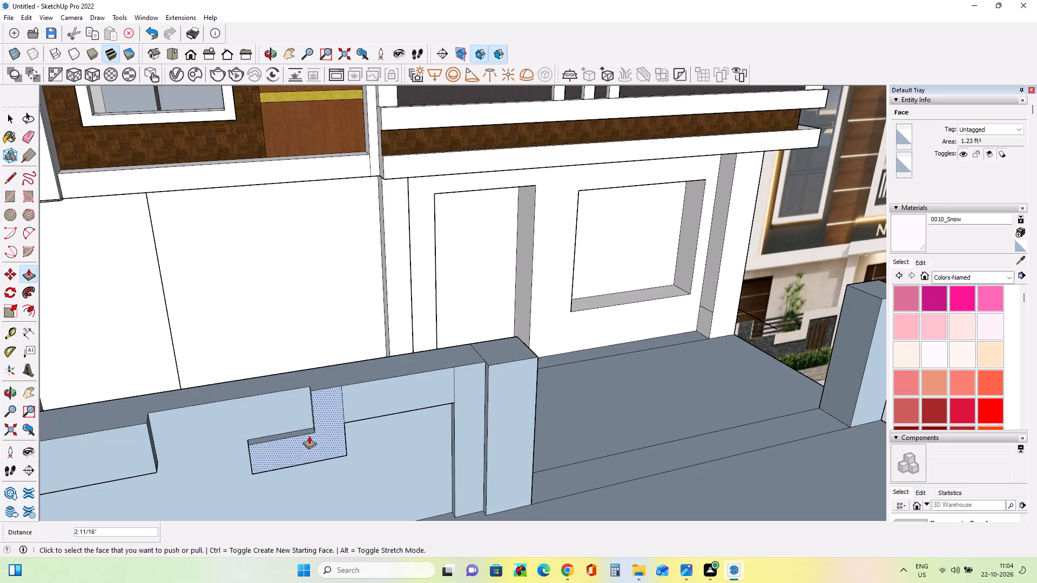
Draw two lines across the boundary wall's top, in line with the inner ends of the long panel and the L-shaped panel.
middle_drag(307, 432, 232, 337)
scroll(281, 370, down, 8)
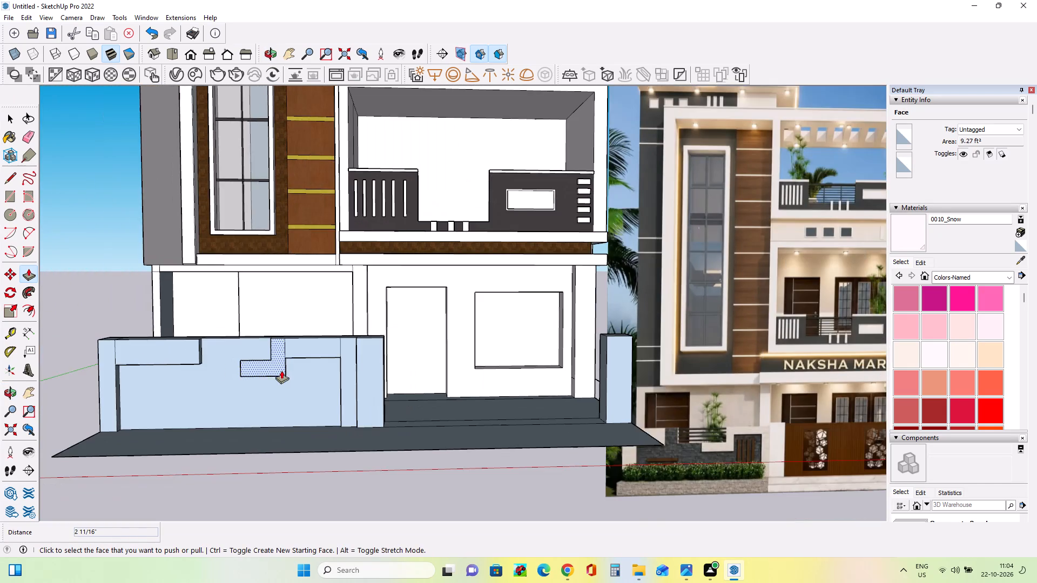
middle_drag(282, 370, 297, 374)
scroll(256, 384, up, 2)
middle_drag(254, 384, 261, 396)
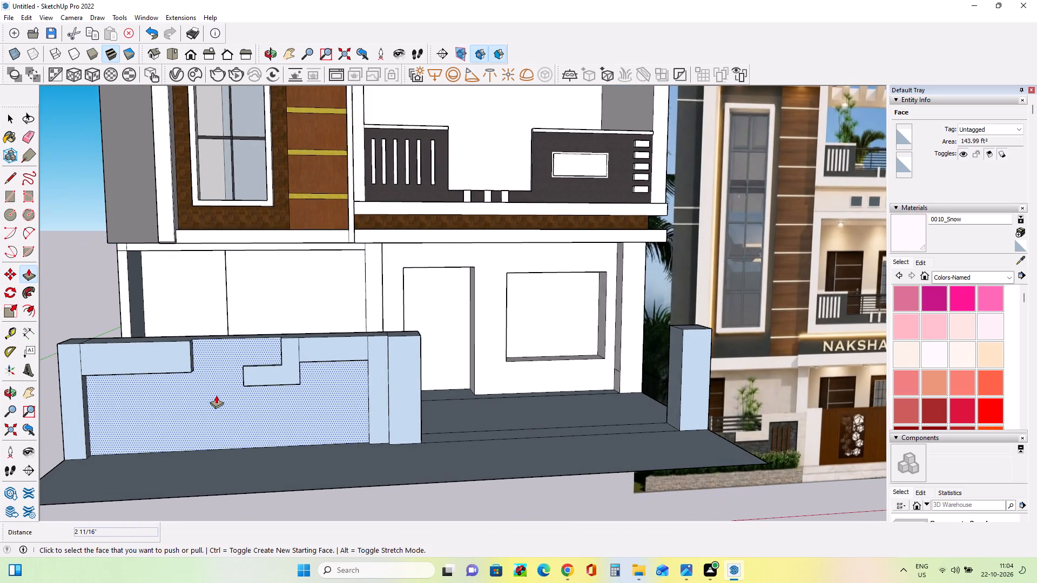
scroll(216, 395, down, 6)
middle_drag(317, 393, 313, 462)
scroll(238, 363, up, 3)
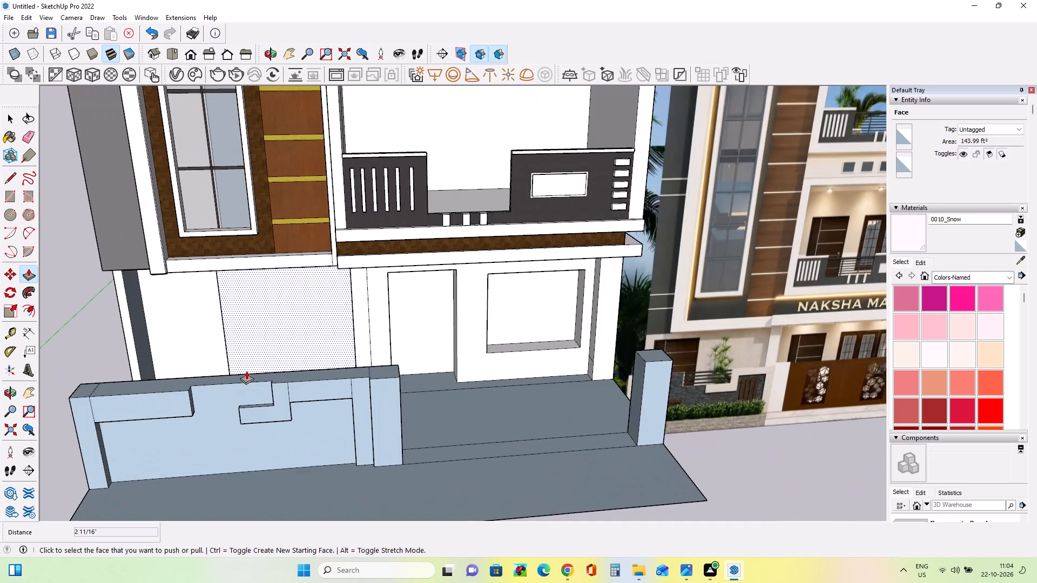
scroll(246, 371, up, 2)
middle_drag(251, 379, 269, 421)
click(10, 178)
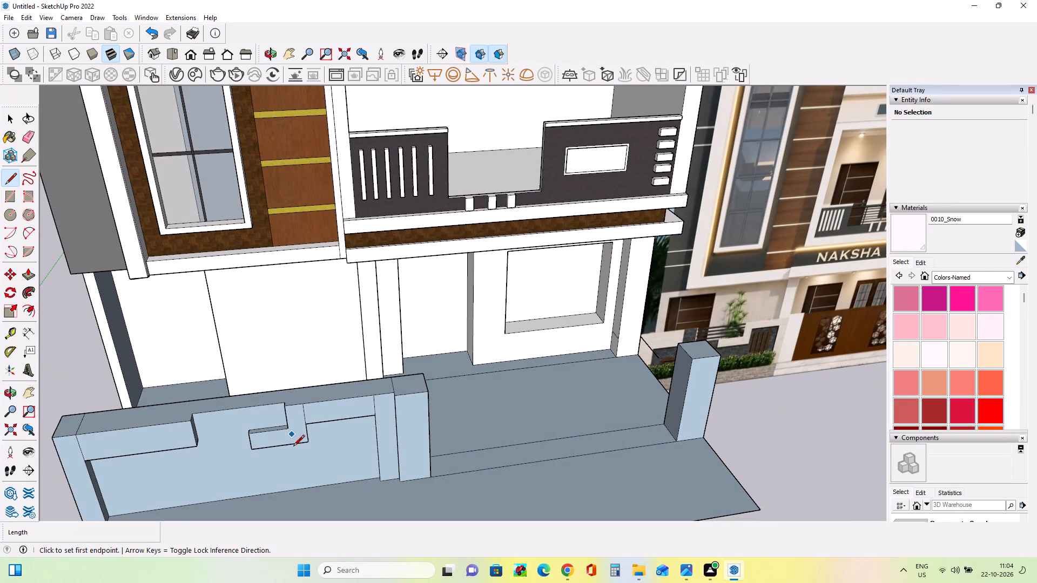
click(194, 417)
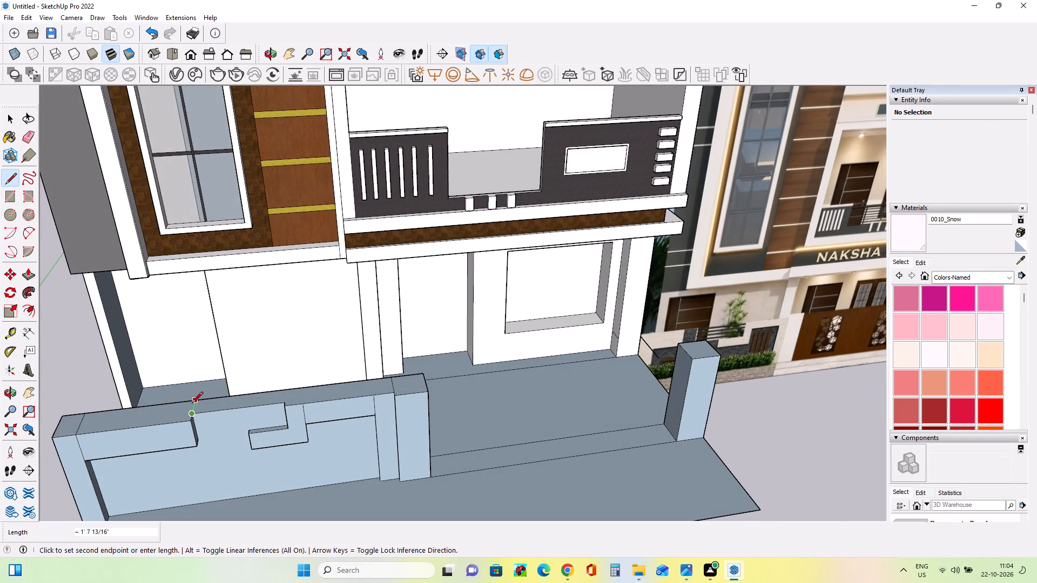
click(196, 401)
click(282, 403)
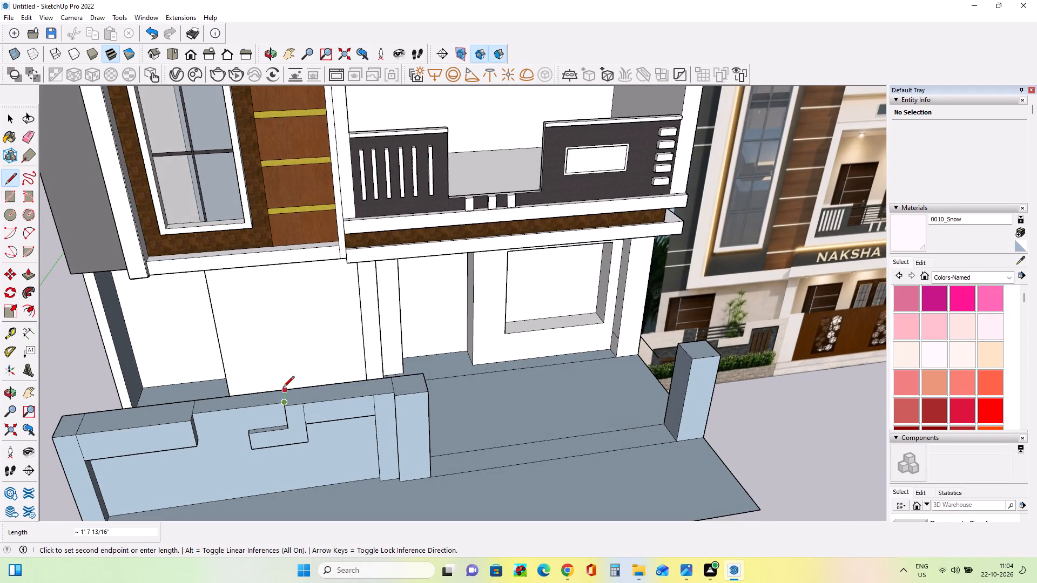
click(283, 392)
Push/Pull the wall's top between the two cross lines down about 2' 1 5/8" to cut a notch.
middle_drag(351, 413, 365, 405)
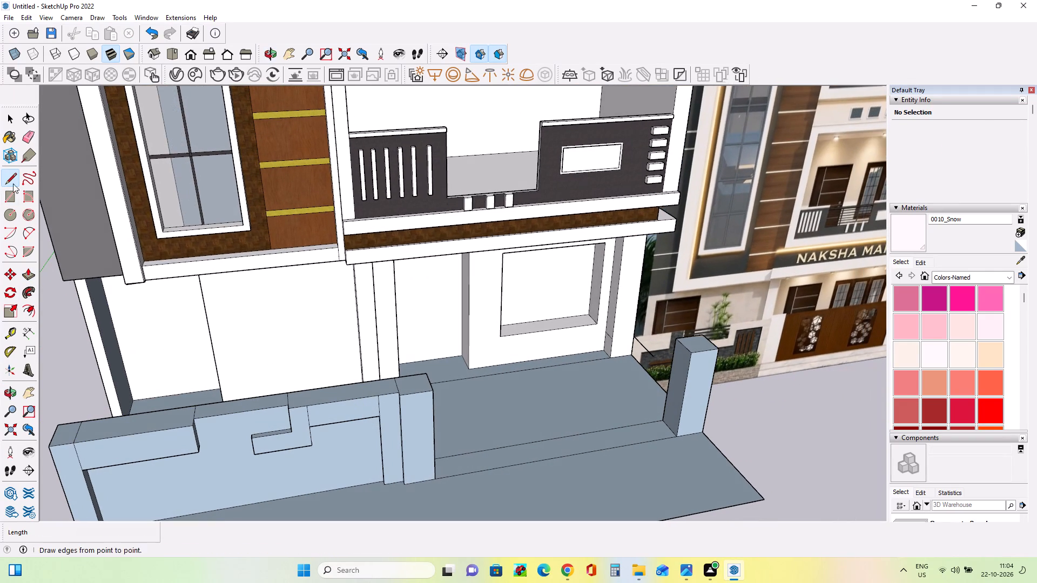
click(28, 274)
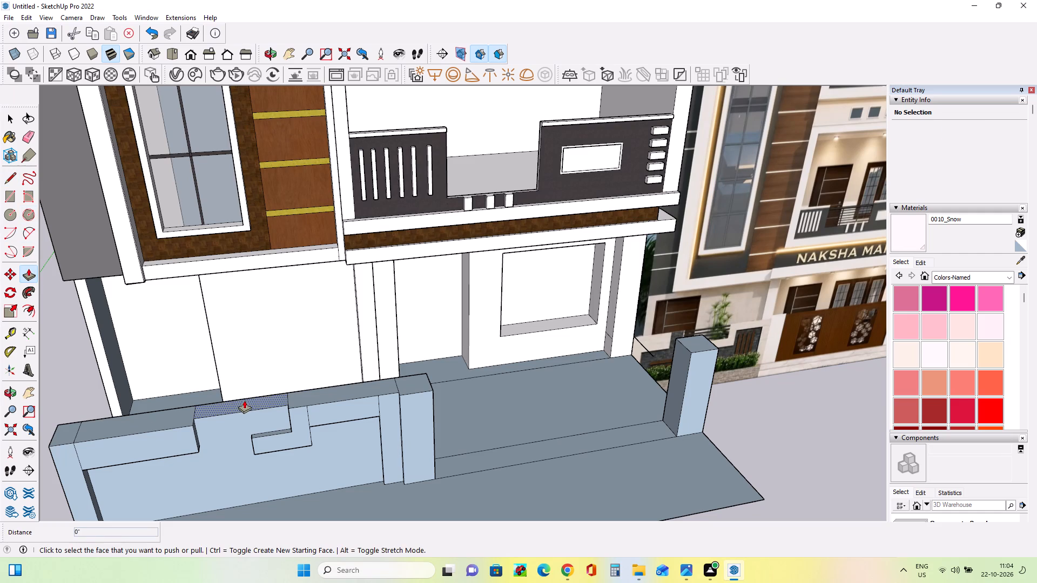
click(244, 400)
click(250, 433)
Examine the notched boundary wall and compare it with the boundary wall in the reference image.
middle_drag(181, 413, 197, 291)
scroll(197, 291, down, 4)
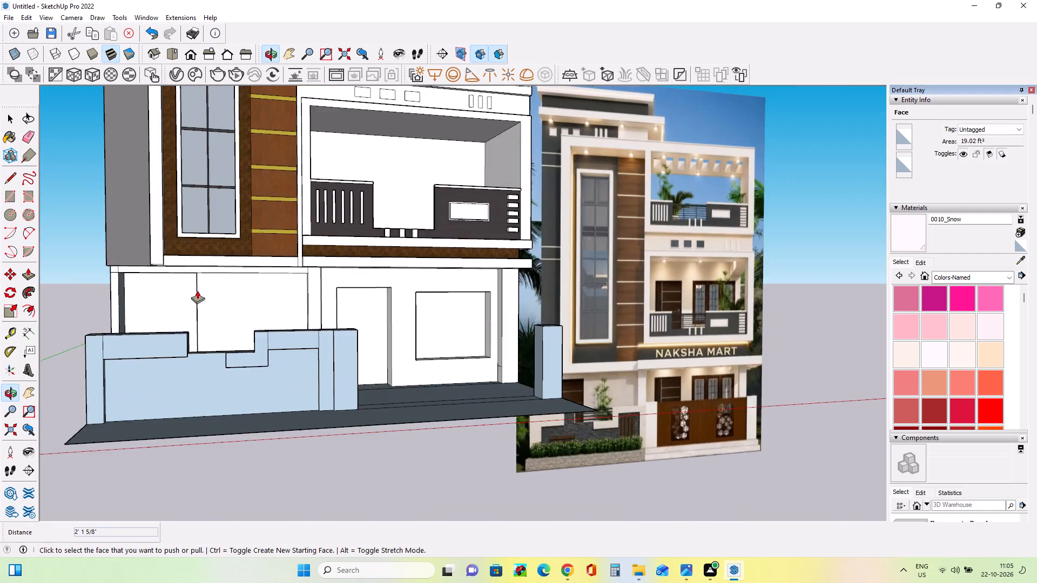
scroll(195, 291, down, 4)
middle_drag(311, 376, 293, 408)
scroll(225, 369, up, 3)
middle_drag(228, 372, 237, 389)
scroll(193, 340, up, 4)
middle_click(189, 333)
middle_click(189, 336)
scroll(189, 336, down, 4)
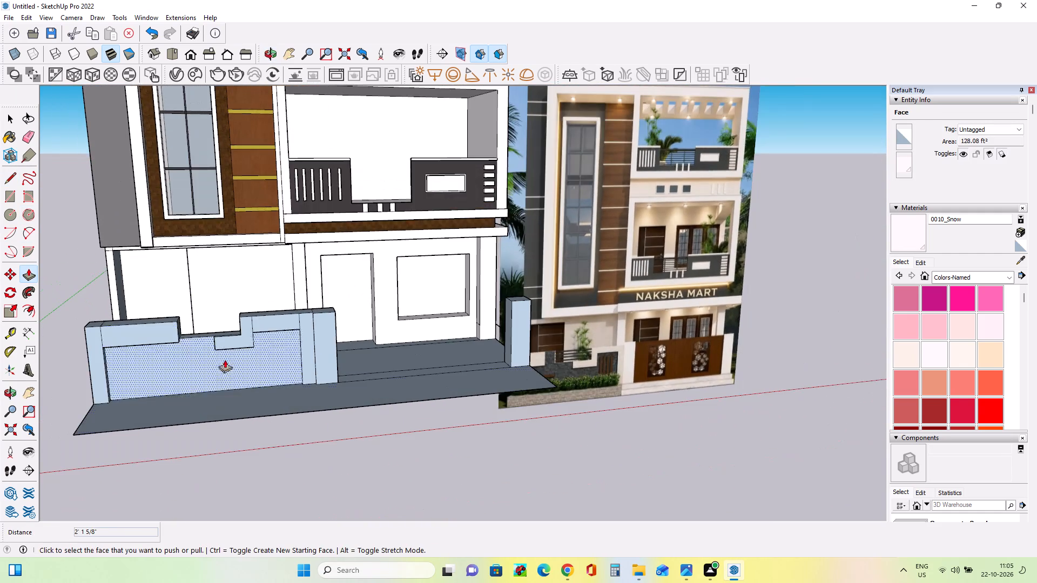
middle_drag(629, 422, 504, 422)
scroll(616, 370, up, 7)
scroll(654, 397, down, 4)
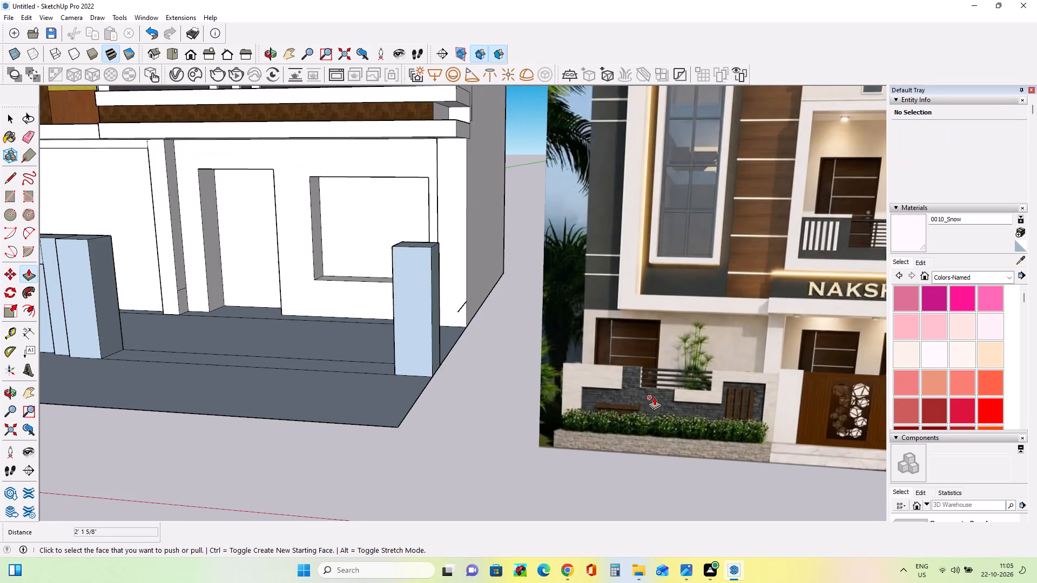
scroll(654, 397, down, 5)
scroll(285, 304, up, 9)
middle_drag(332, 376, 181, 390)
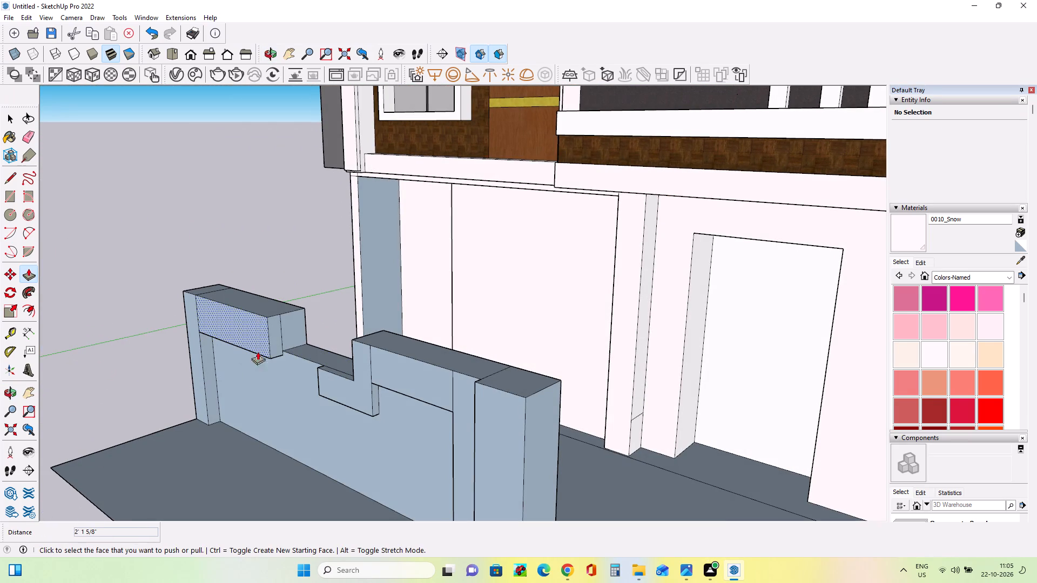
Push/Pull the long raised panel's inner end back about 1' 5 3/8" to shorten the panel.
click(276, 345)
click(262, 337)
Erase the leftover edge on the boundary wall's front face, beside the long panel's shortened inner end.
middle_drag(253, 382, 387, 346)
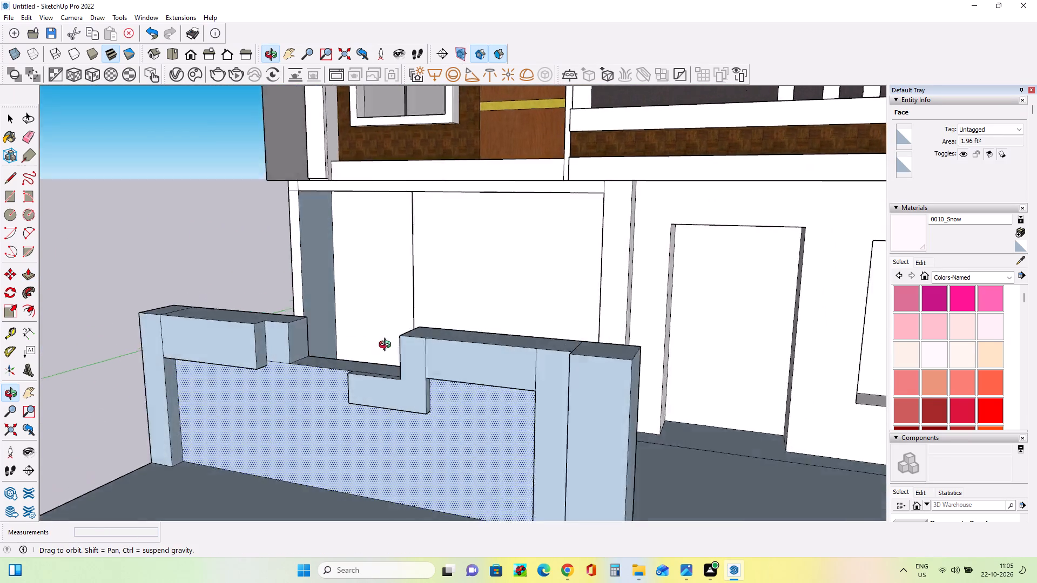
middle_drag(387, 346, 428, 336)
scroll(428, 336, down, 3)
scroll(311, 351, down, 8)
middle_drag(403, 372, 413, 387)
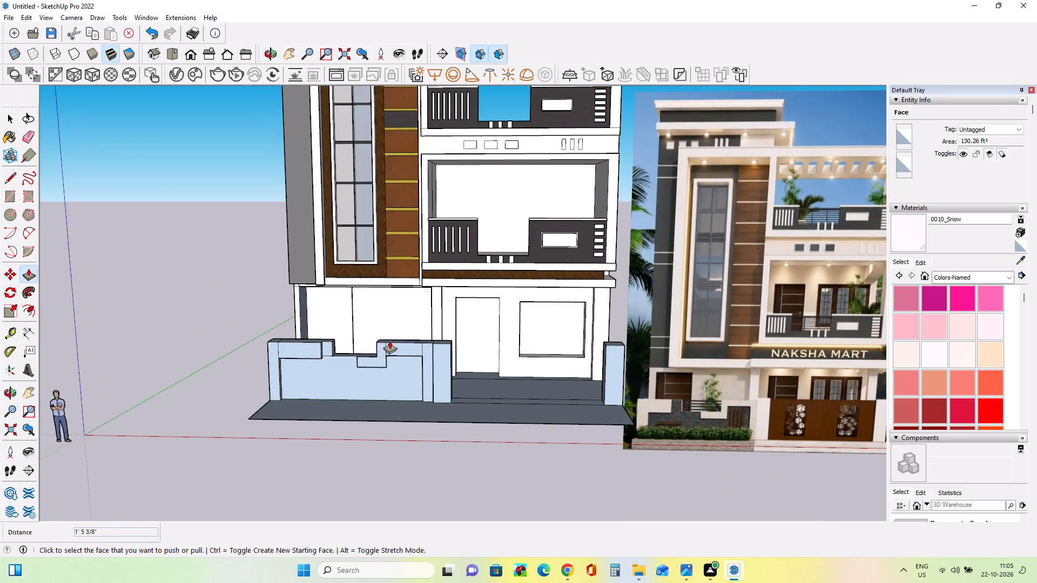
scroll(388, 338, up, 4)
middle_drag(382, 347, 397, 358)
click(27, 134)
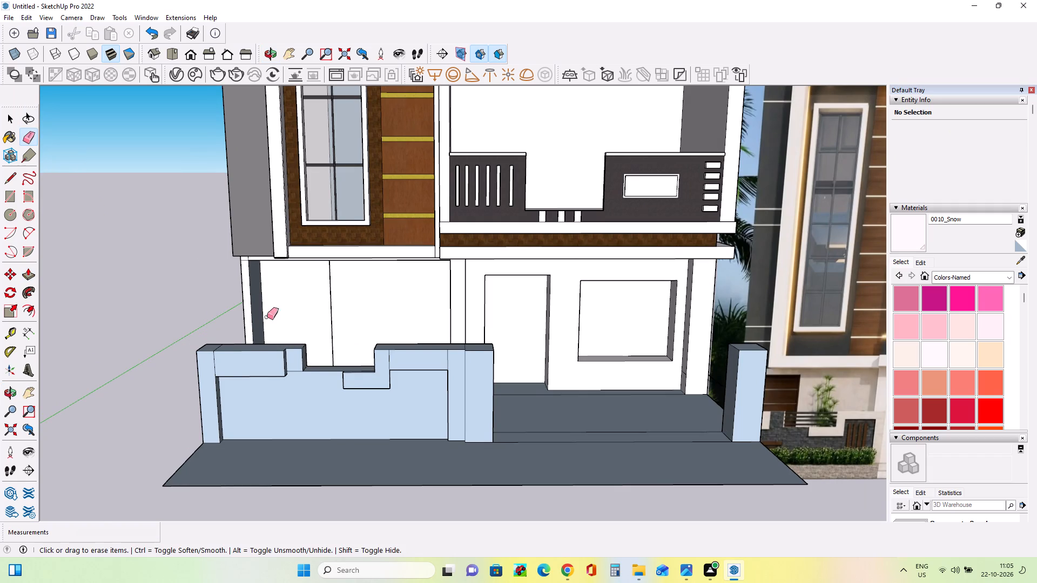
scroll(299, 379, up, 4)
click(302, 365)
click(295, 368)
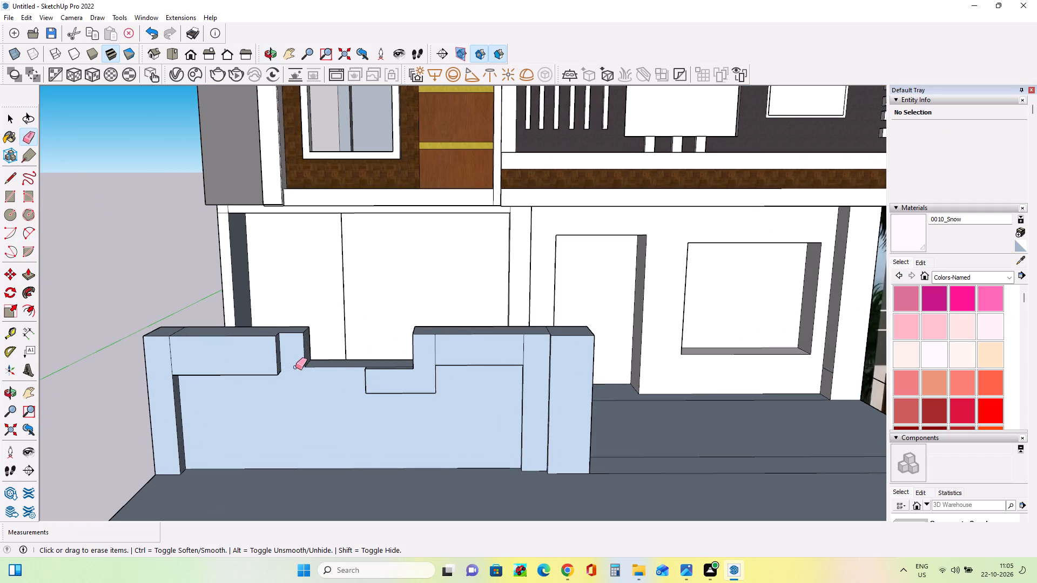
Paint the boundary wall's recessed front face with Formica Speckled Grey from the Synthetic Surfaces collection.
scroll(166, 464, down, 4)
scroll(282, 441, right, 9)
scroll(282, 441, left, 1)
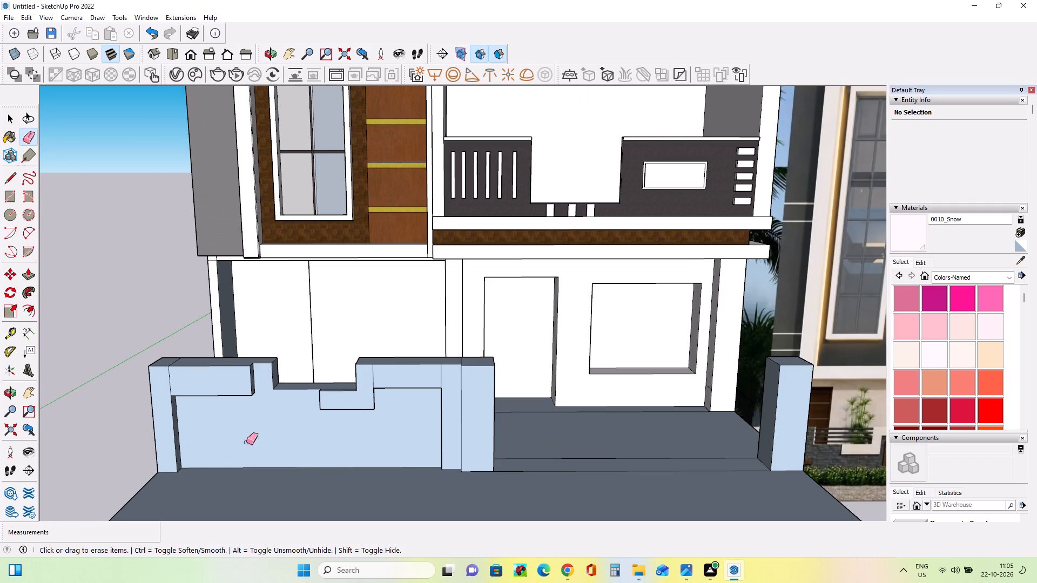
middle_drag(282, 451, 243, 445)
scroll(243, 445, down, 6)
middle_drag(266, 452, 308, 474)
scroll(308, 474, down, 1)
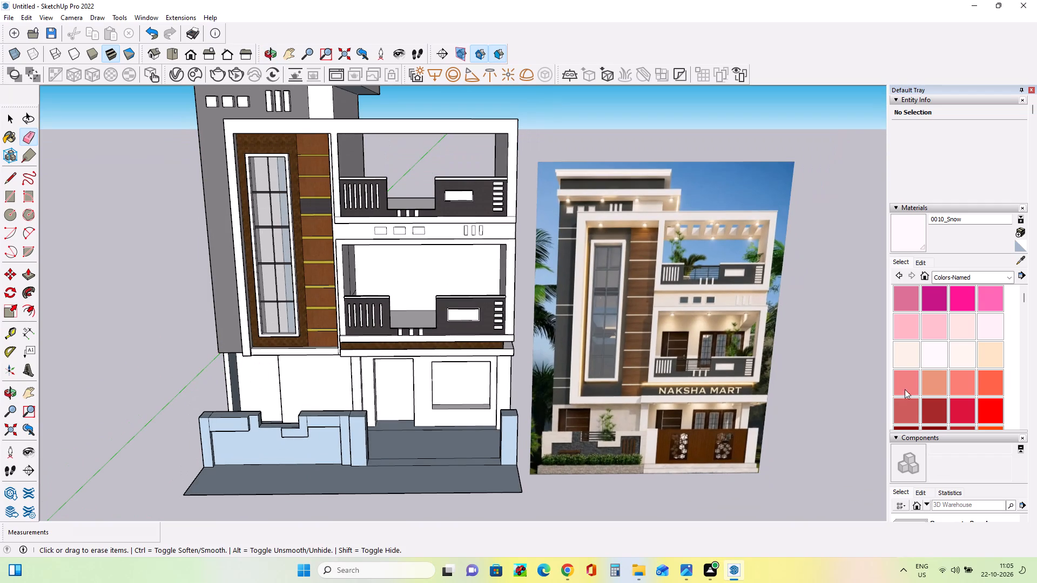
click(974, 278)
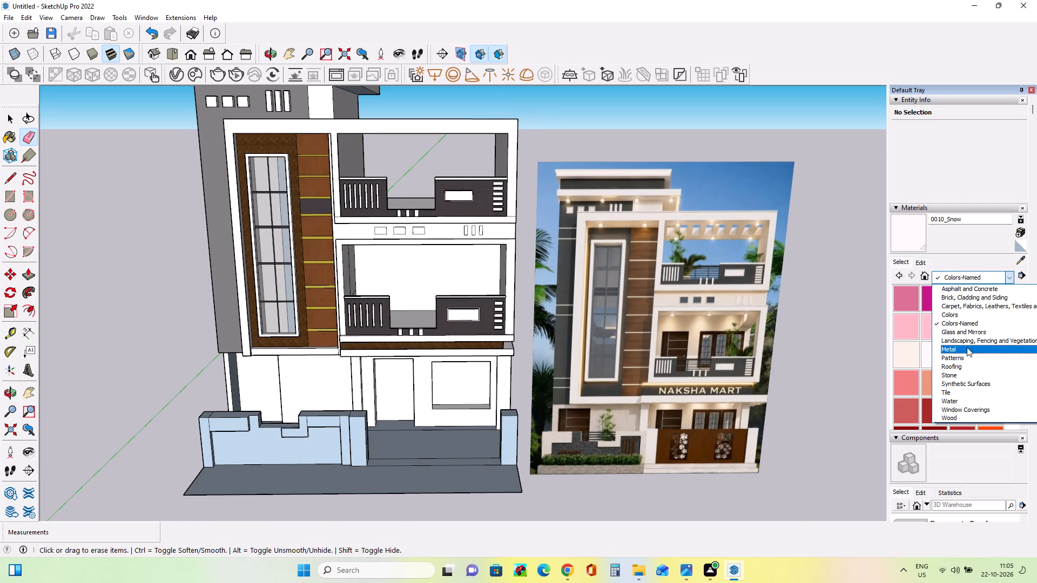
click(971, 385)
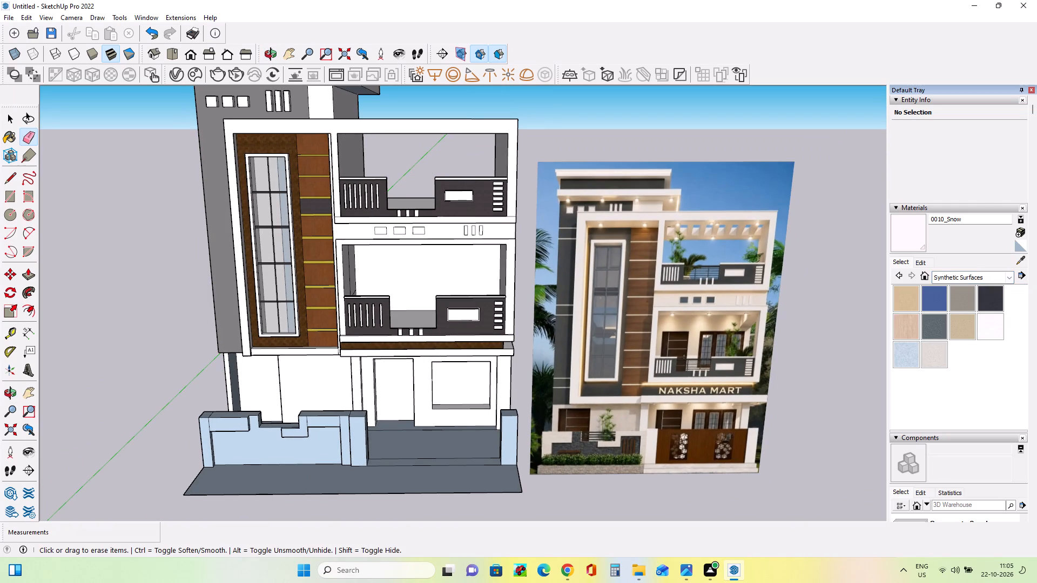
click(932, 335)
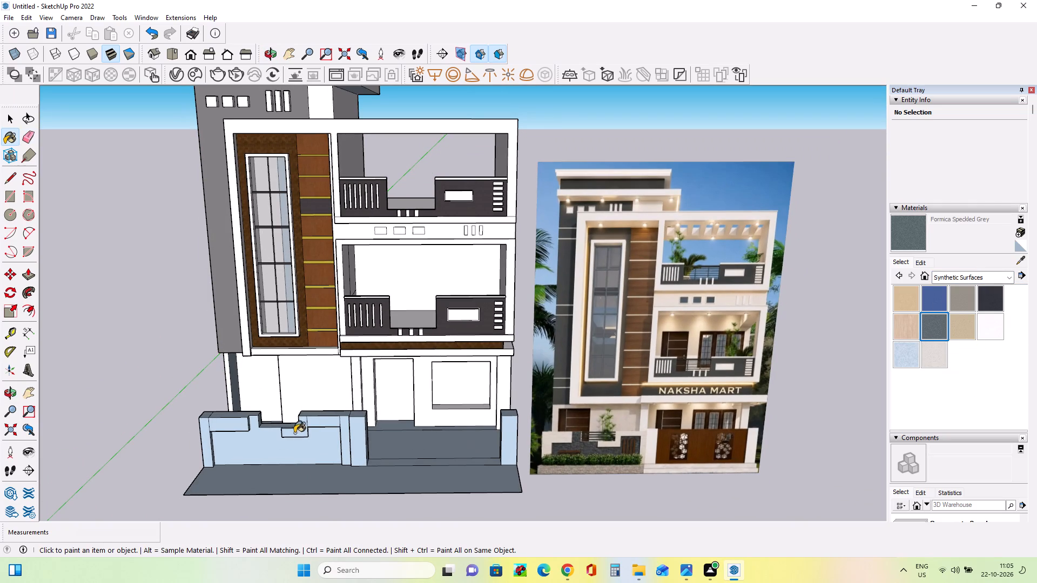
click(255, 452)
Examine the grey boundary wall and compare its finish with the boundary wall in the reference image.
middle_drag(279, 452, 326, 398)
scroll(291, 470, up, 6)
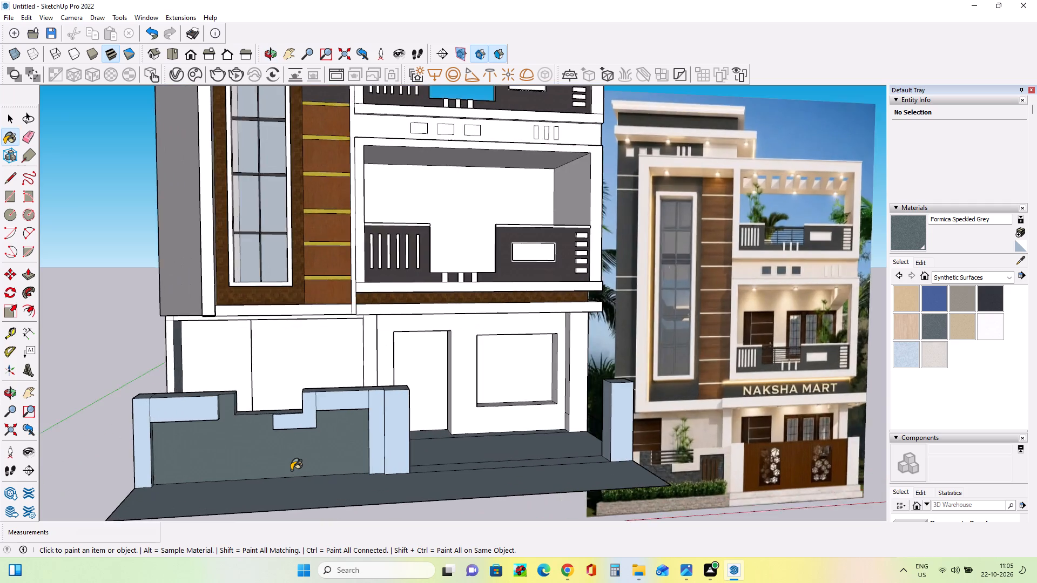
scroll(291, 470, up, 7)
scroll(291, 470, down, 13)
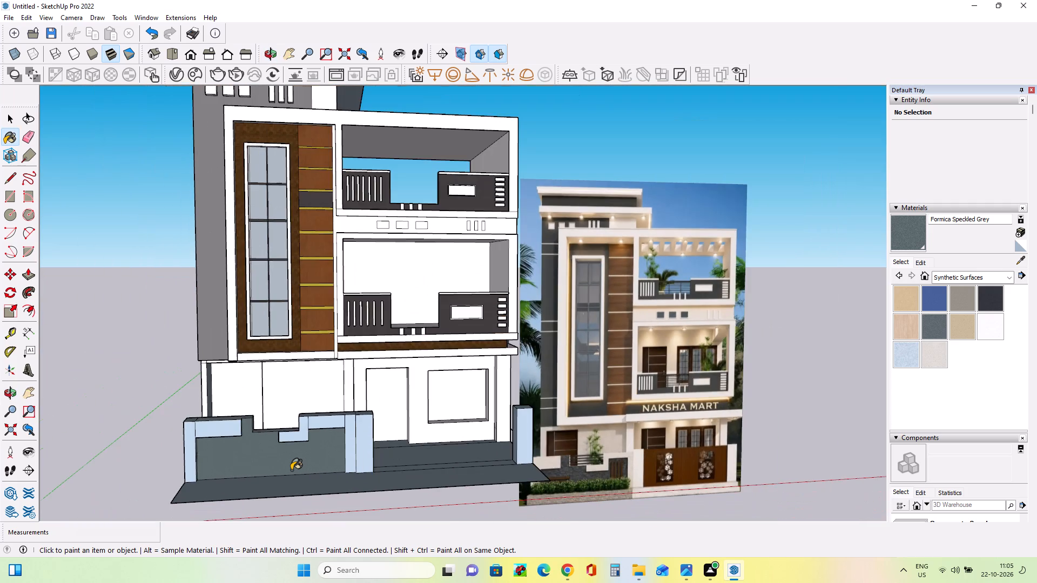
scroll(291, 470, down, 1)
middle_drag(382, 479, 336, 492)
middle_click(255, 472)
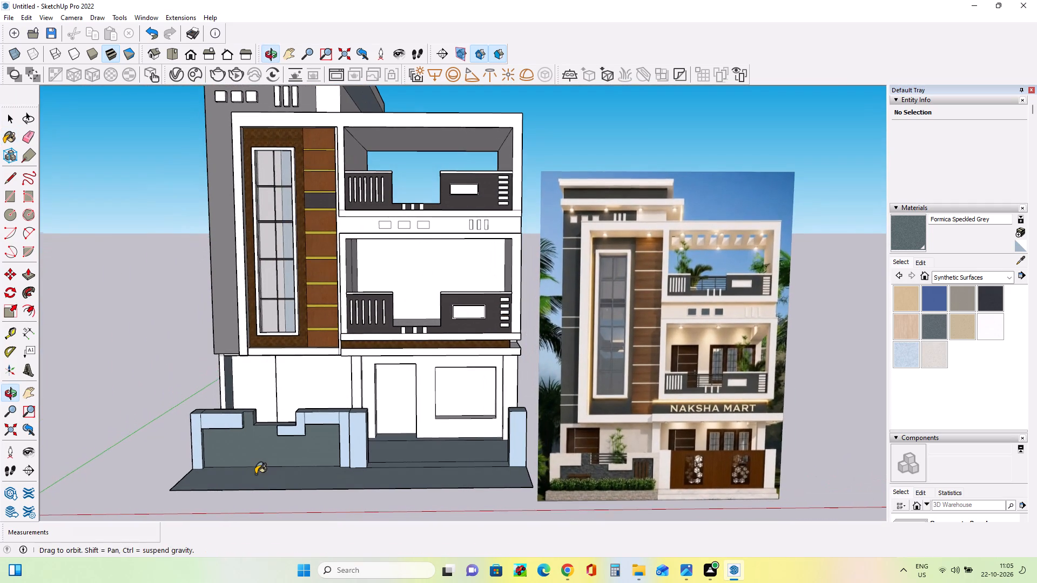
middle_drag(643, 308, 643, 318)
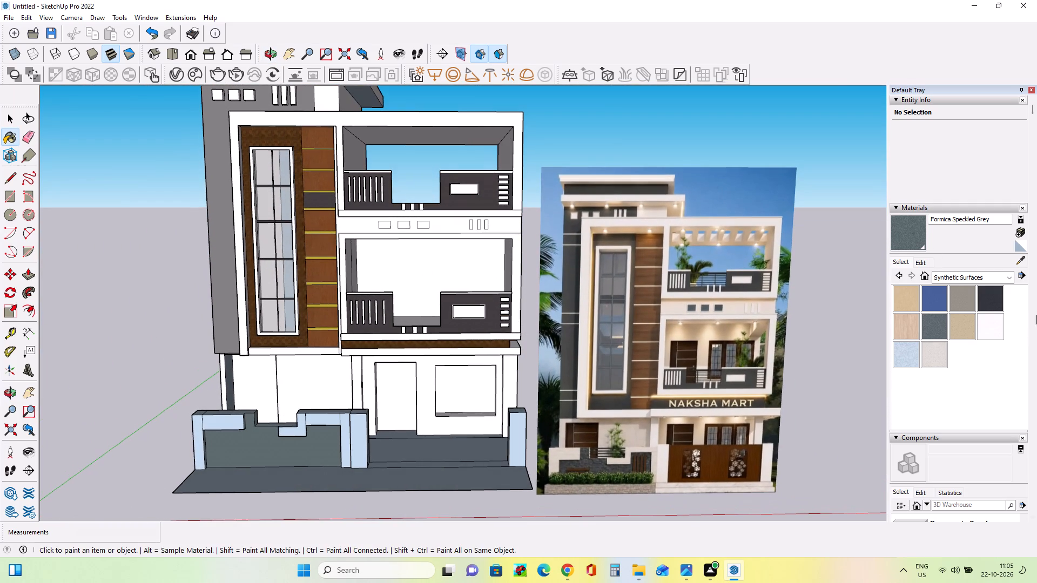
Paint the fronts of the L-shaped panel, the long panel and the adjoining pillars with 0010_Snow from Colors-Named.
click(942, 275)
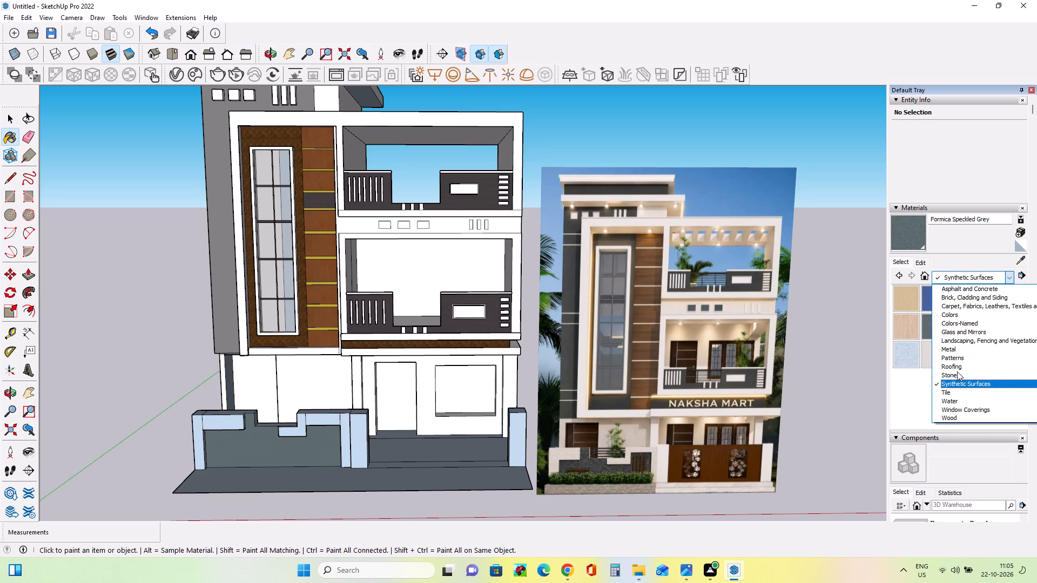
click(955, 323)
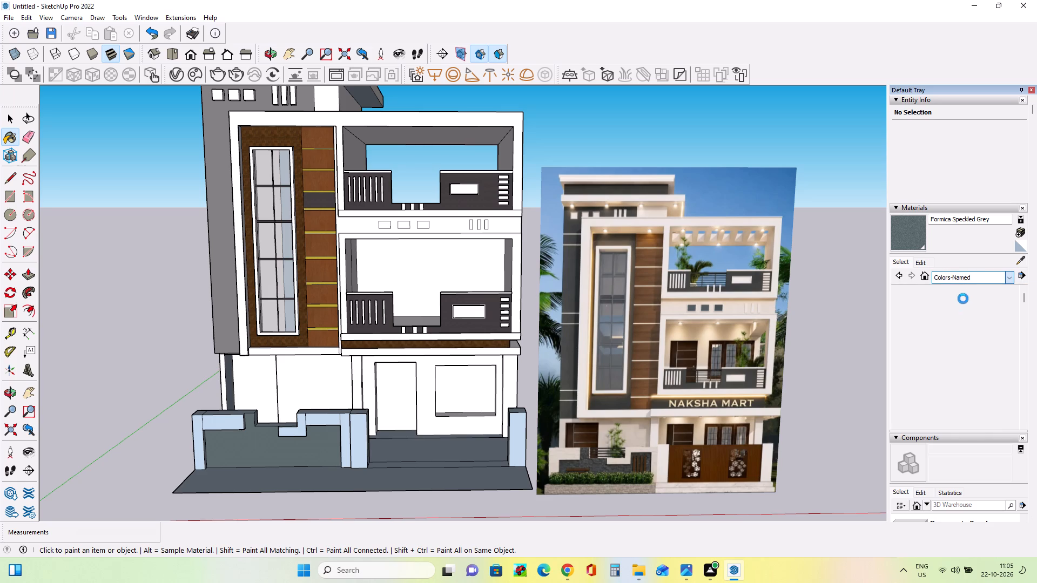
click(930, 352)
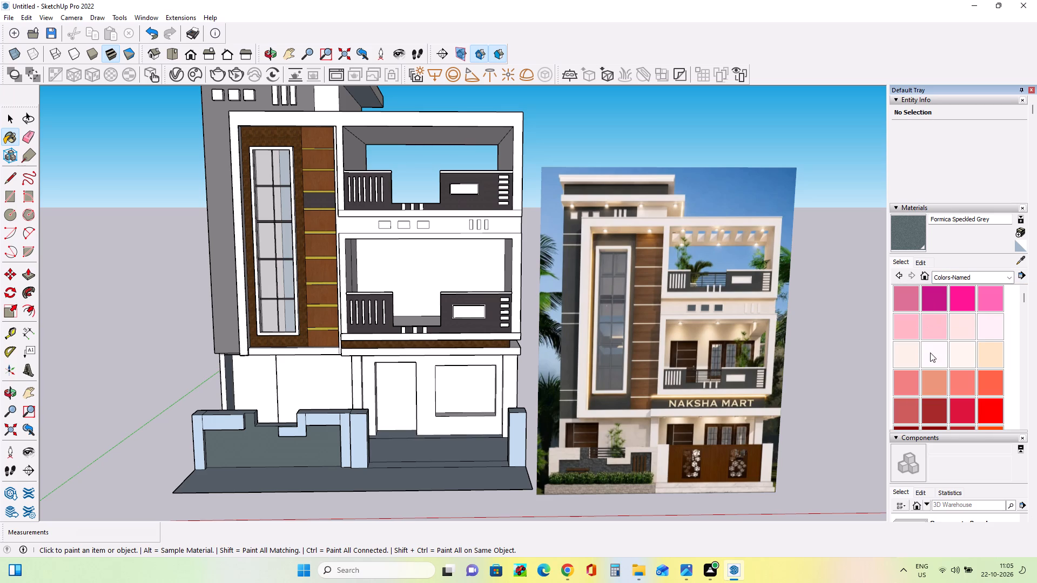
click(312, 422)
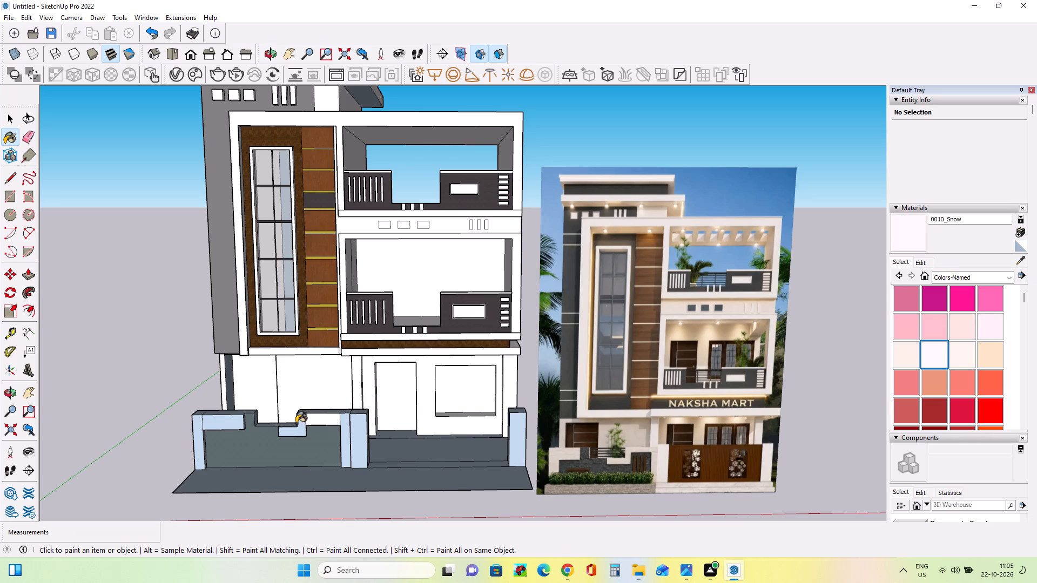
click(297, 429)
click(341, 420)
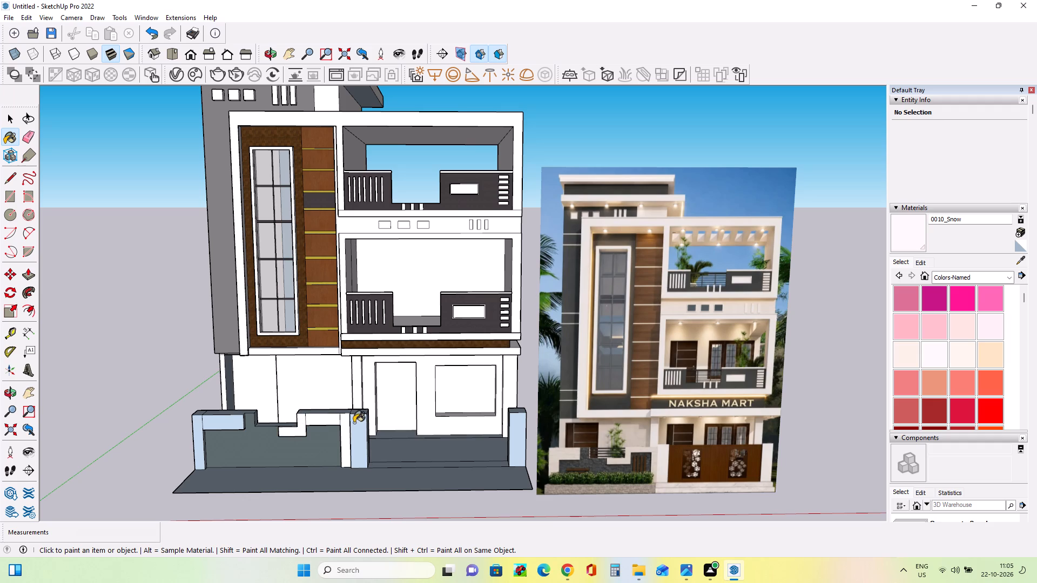
click(354, 423)
click(220, 422)
click(202, 421)
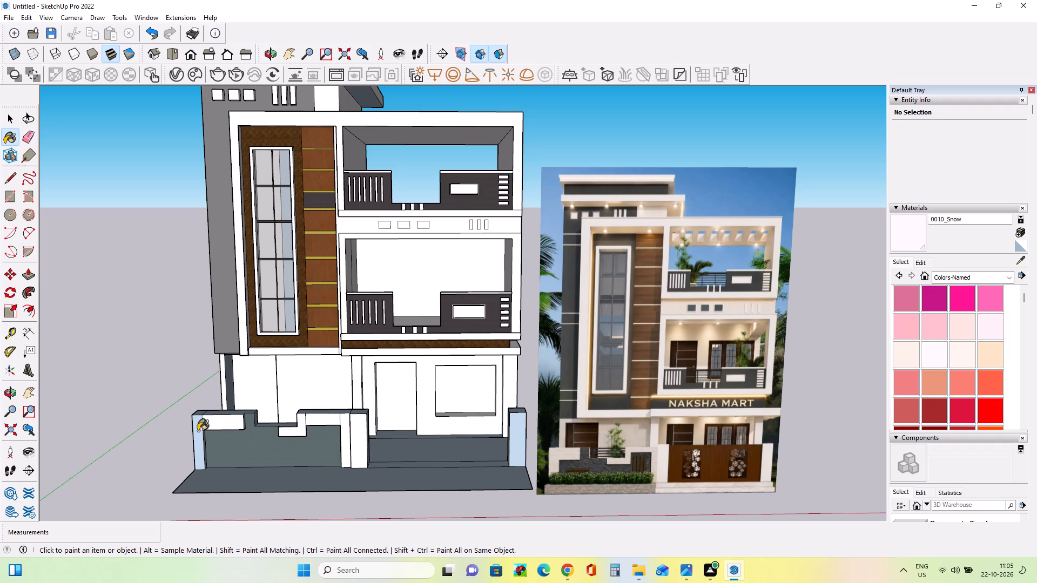
click(198, 431)
Paint the front and top of the separate pillar across the gate opening with 0010_Snow.
middle_drag(270, 437, 277, 446)
middle_drag(331, 428, 333, 440)
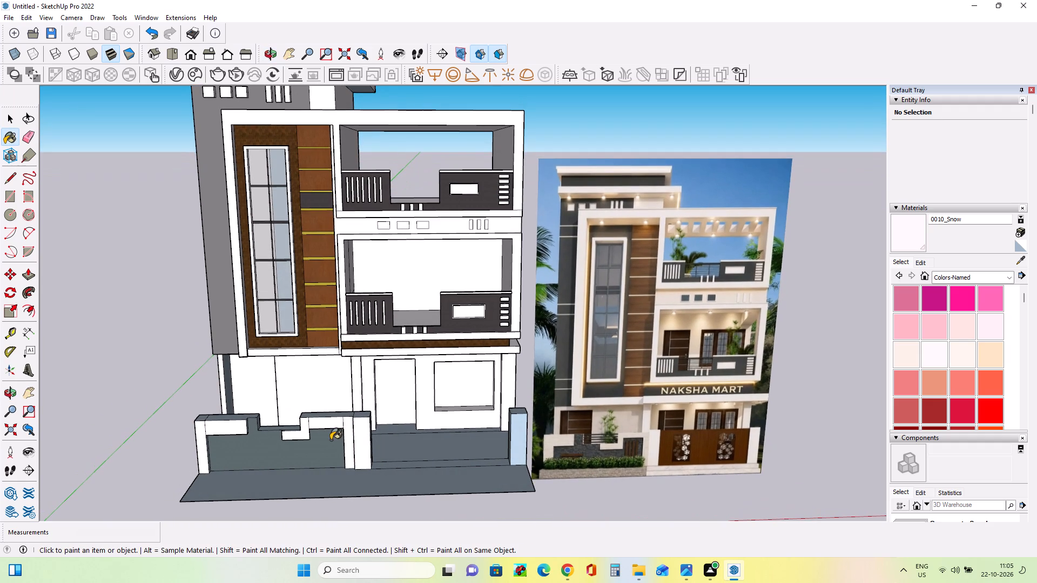
middle_drag(307, 447, 308, 452)
click(367, 458)
click(522, 449)
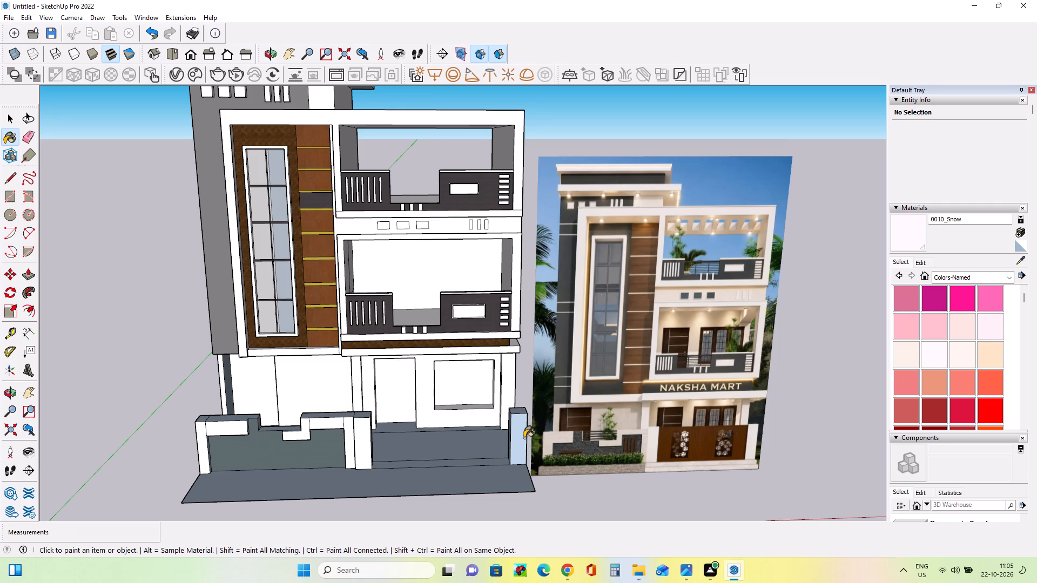
middle_drag(528, 435, 638, 464)
click(517, 437)
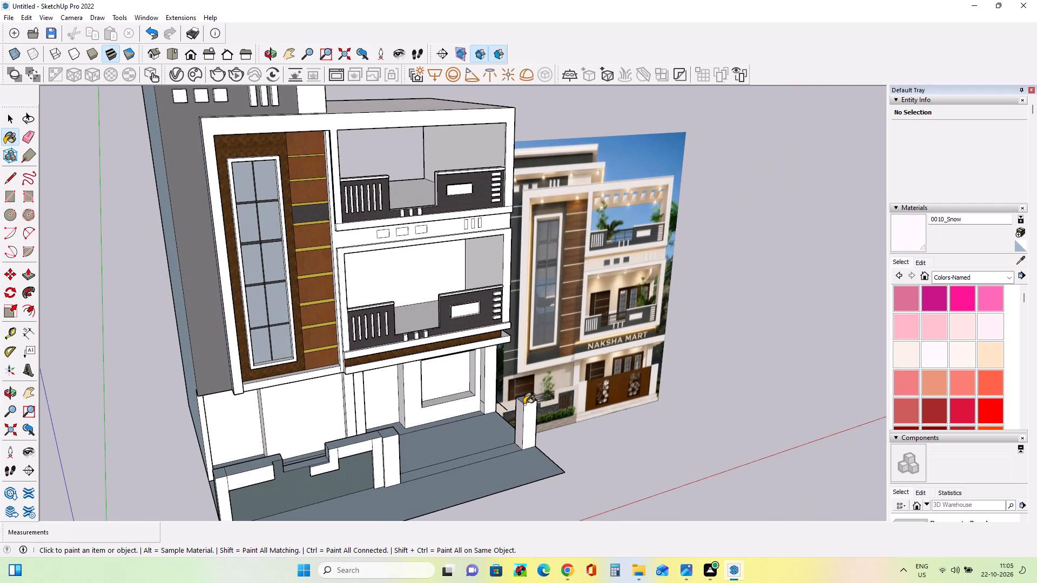
click(524, 401)
Paint the remaining top and side faces of the boundary wall's raised parts and end pillars with 0010_Snow.
middle_drag(373, 488, 277, 504)
click(376, 420)
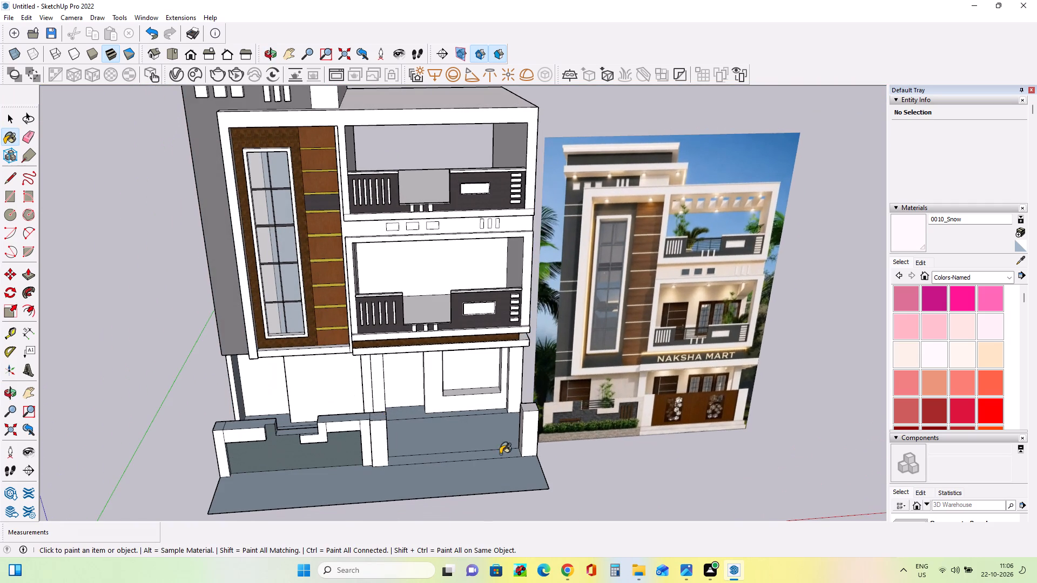
middle_drag(468, 473, 307, 472)
click(378, 415)
middle_drag(383, 449, 611, 376)
scroll(241, 448, up, 3)
middle_drag(247, 449, 352, 445)
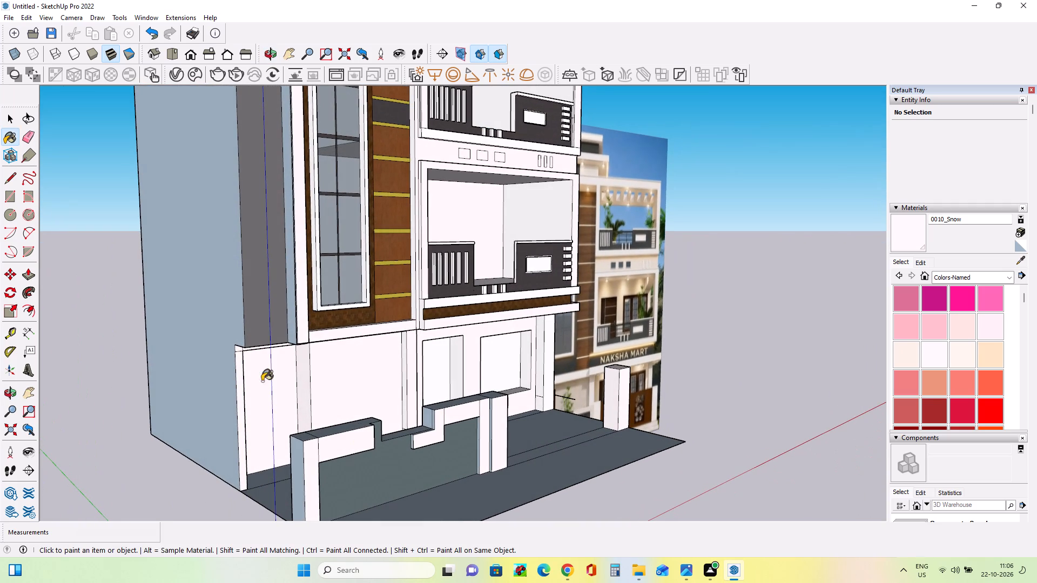
click(325, 432)
middle_drag(337, 442, 311, 489)
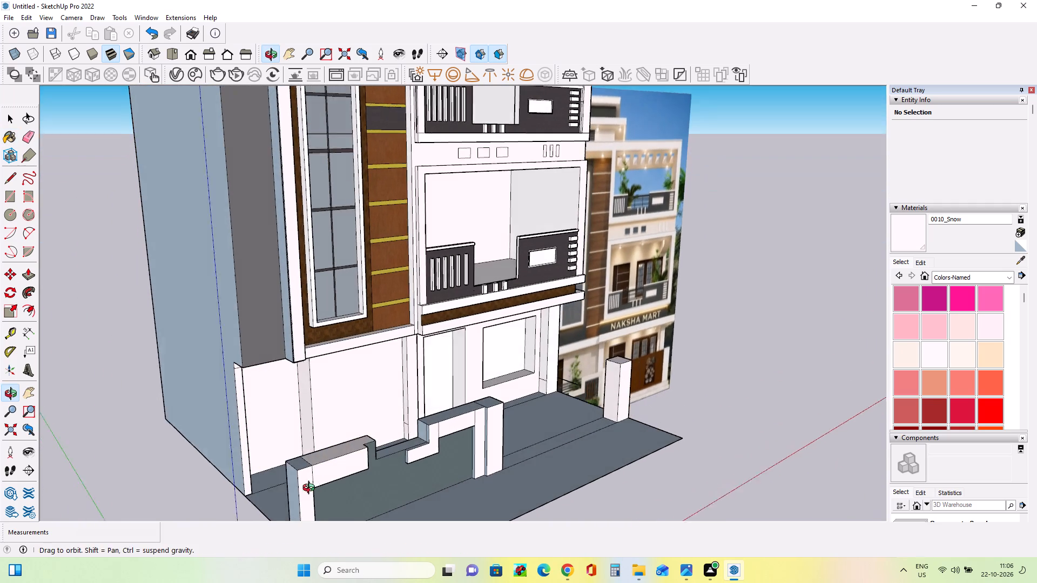
middle_drag(311, 489, 308, 490)
click(283, 464)
click(429, 417)
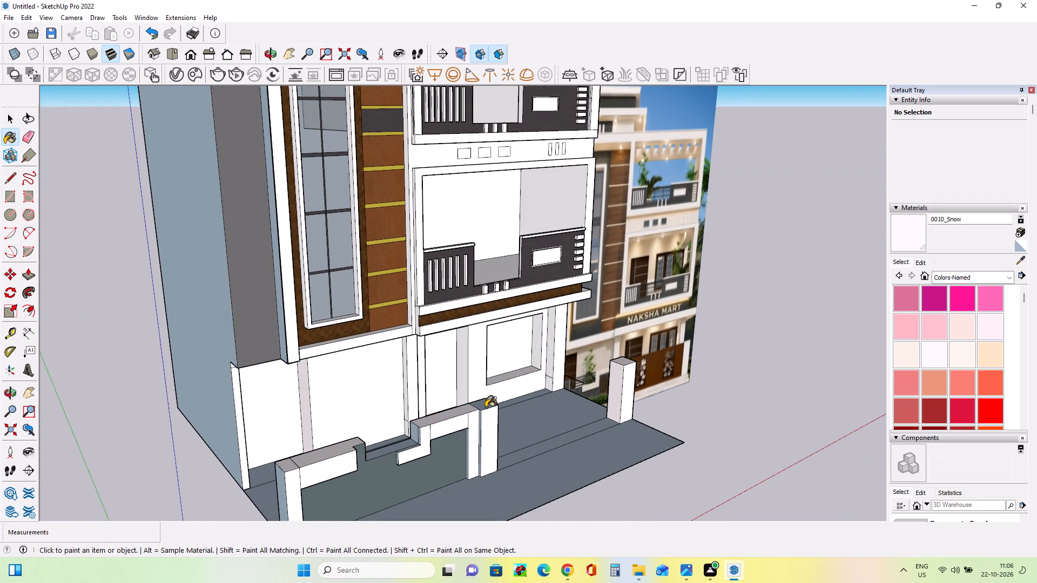
click(486, 406)
Erase the vertical seams on the white front faces between the outer pillar, long panel, L-shaped panel and inner pillar strip.
middle_drag(435, 456, 359, 370)
middle_drag(375, 428, 347, 443)
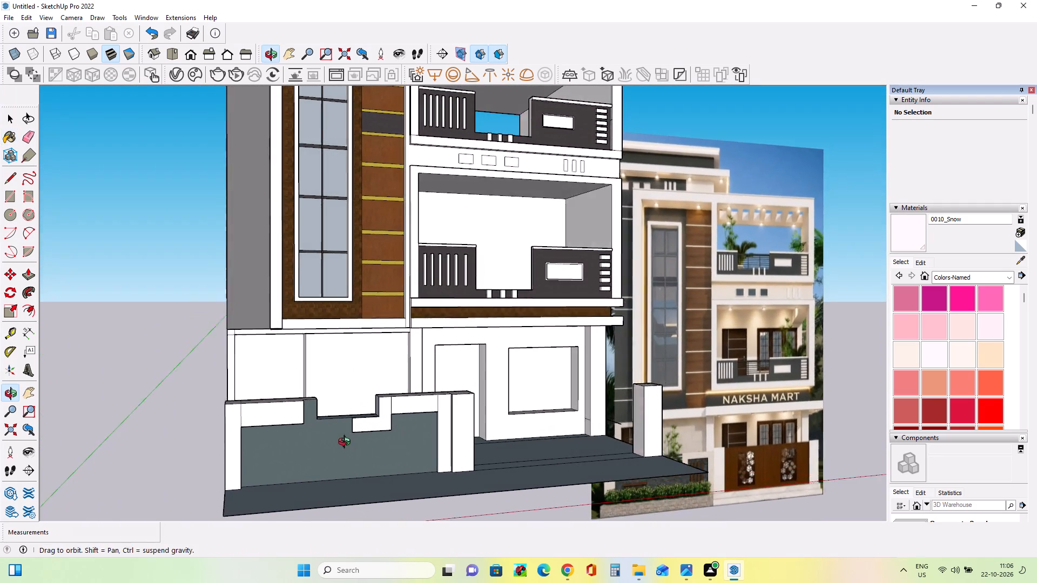
middle_drag(347, 443, 339, 440)
click(28, 135)
scroll(220, 433, up, 3)
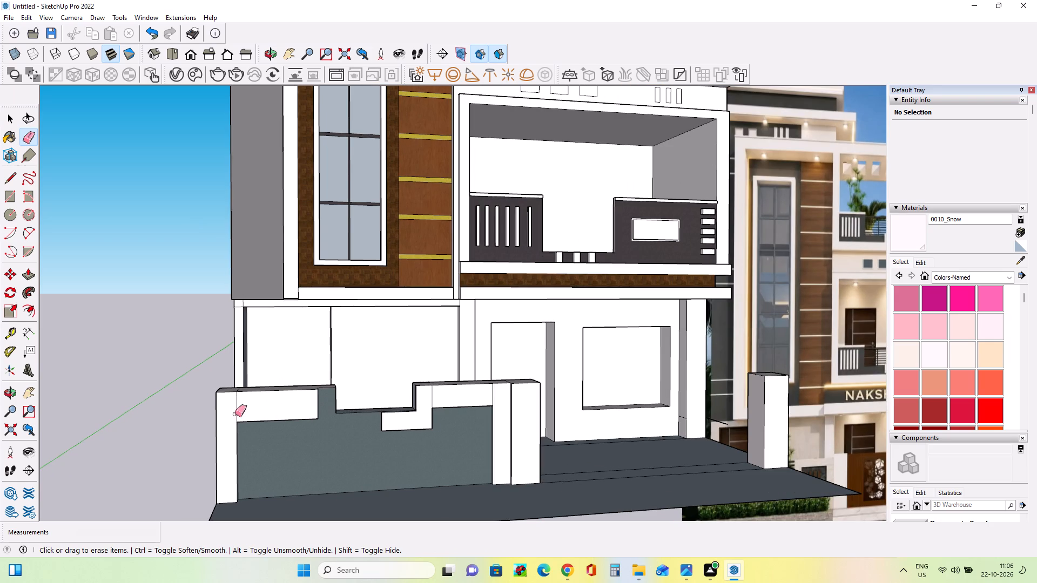
click(236, 410)
click(435, 402)
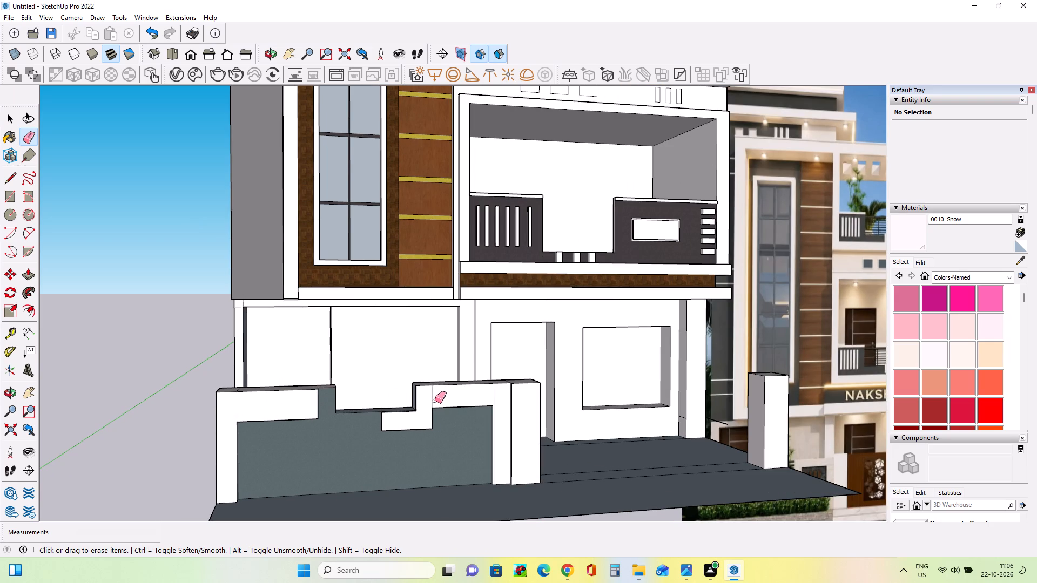
click(434, 400)
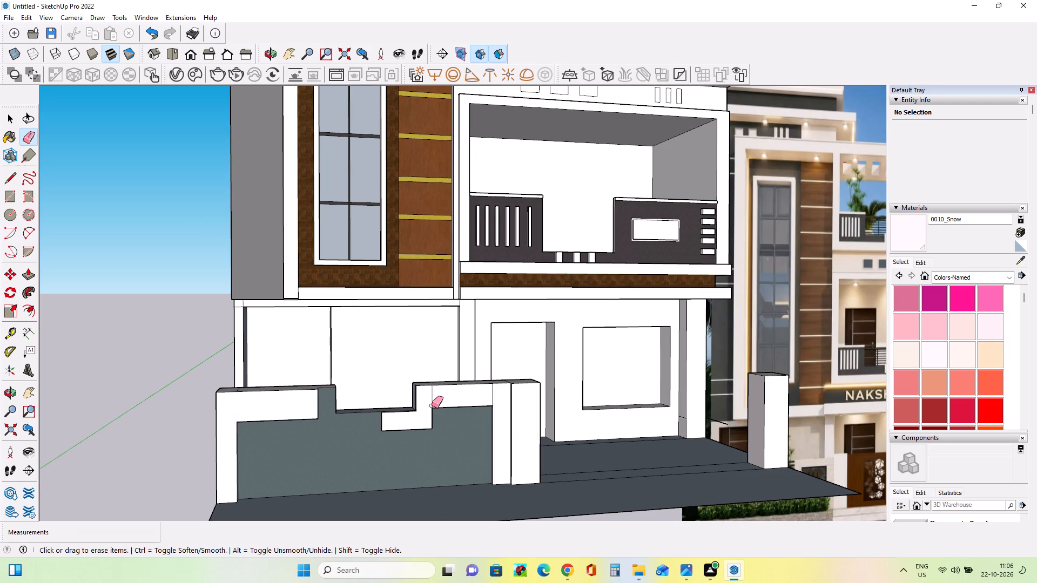
click(434, 400)
click(428, 399)
click(432, 398)
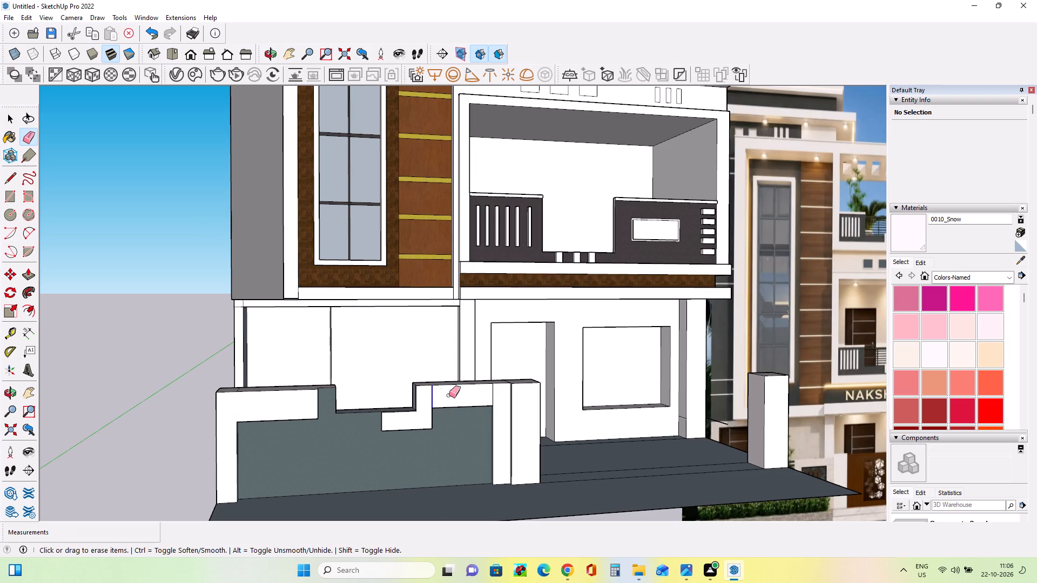
click(493, 398)
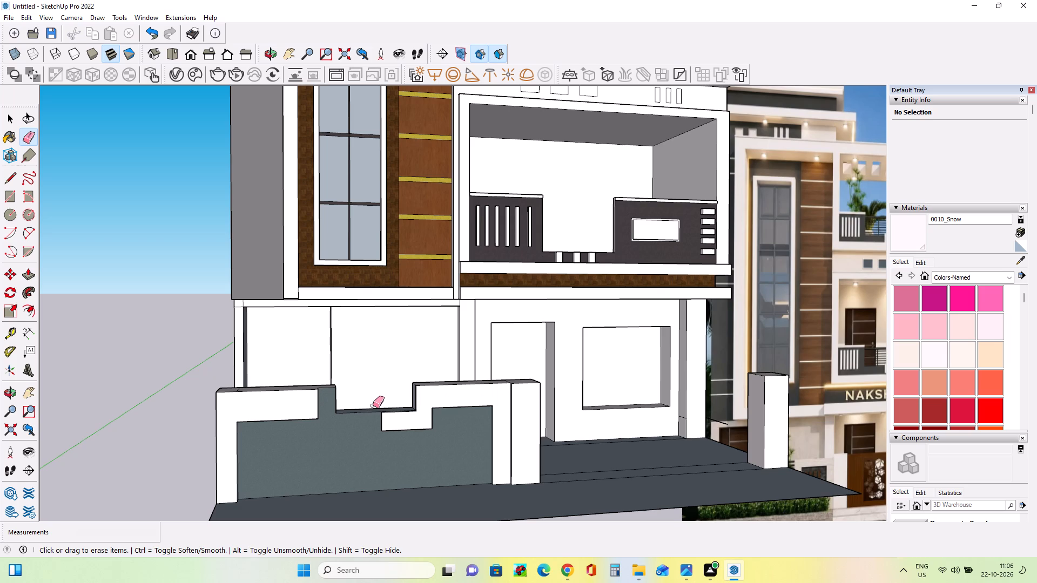
Erase the seam on the wall's top between the outer pillar and the long panel.
middle_drag(387, 408, 379, 485)
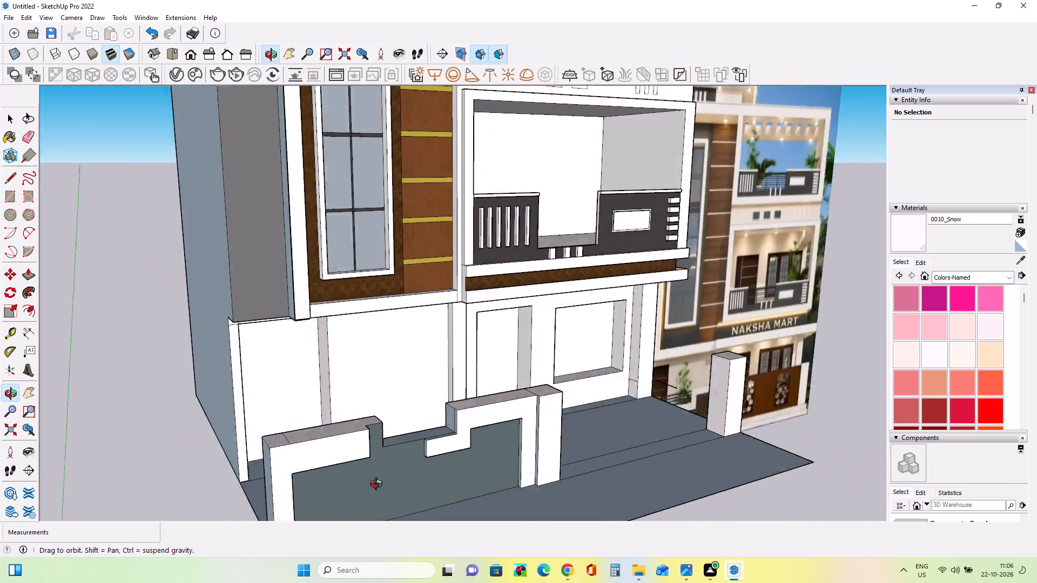
middle_drag(379, 485, 364, 488)
click(240, 421)
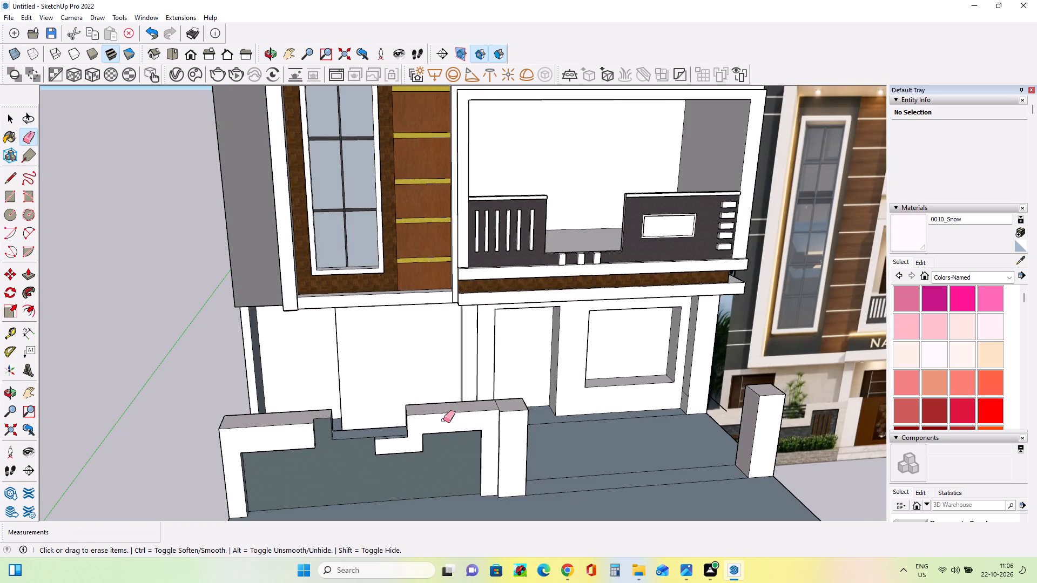
scroll(176, 419, down, 3)
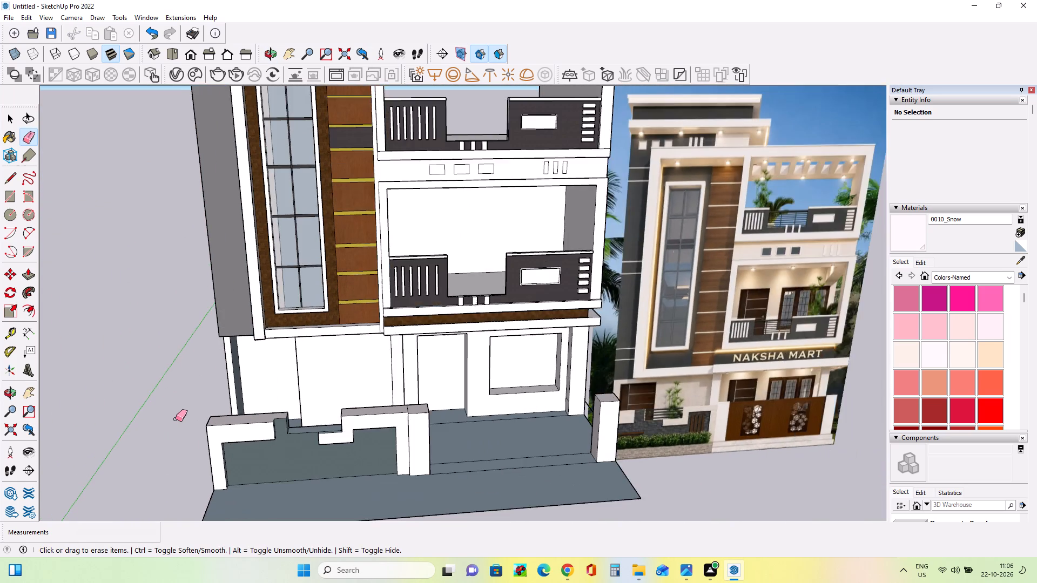
Examine the reference image's boundary wall, planter strip and gate, comparing them with the modelled boundary wall.
scroll(176, 419, down, 10)
middle_drag(389, 455, 374, 405)
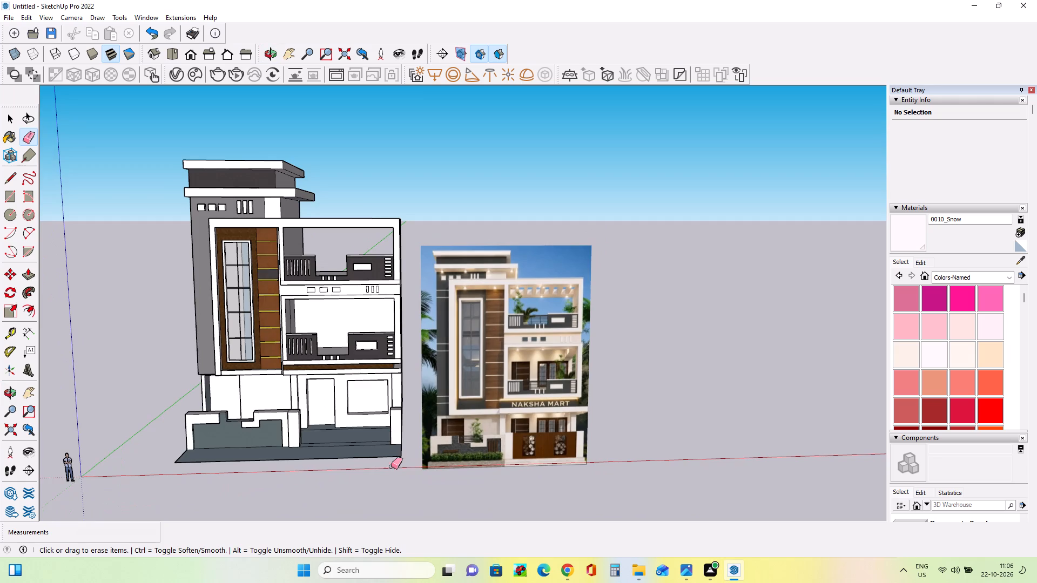
scroll(382, 478, up, 2)
middle_drag(379, 466, 388, 483)
middle_drag(544, 439, 489, 470)
scroll(578, 439, up, 3)
middle_drag(586, 448, 588, 456)
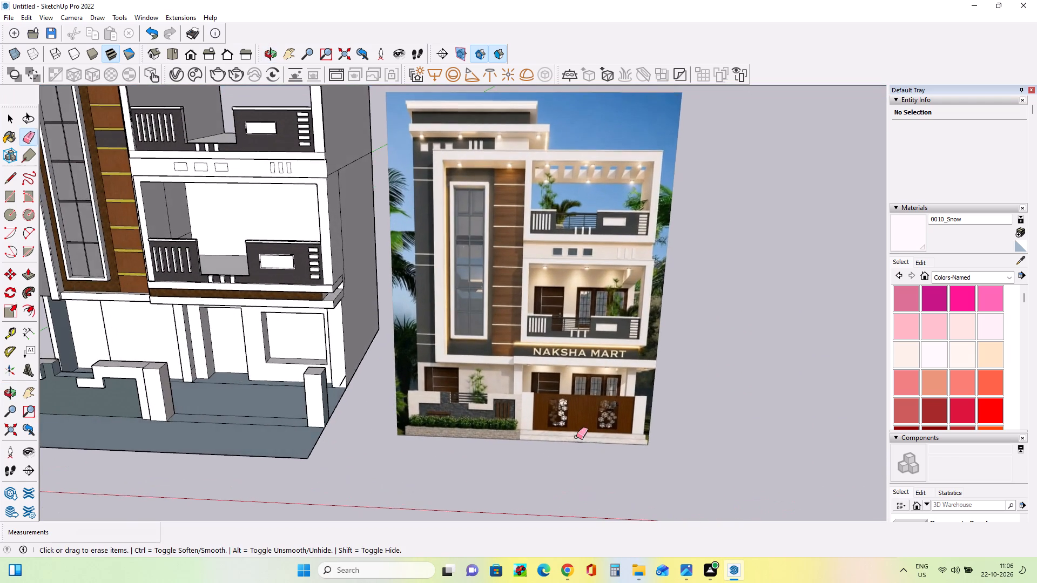
scroll(576, 437, up, 4)
middle_drag(577, 440, 584, 464)
scroll(586, 436, up, 3)
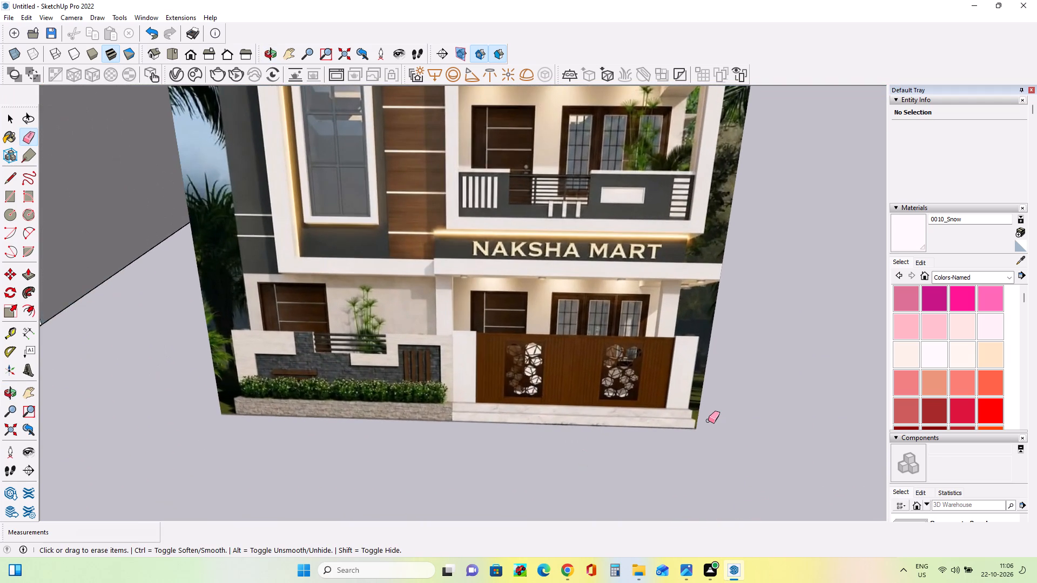
scroll(709, 422, down, 14)
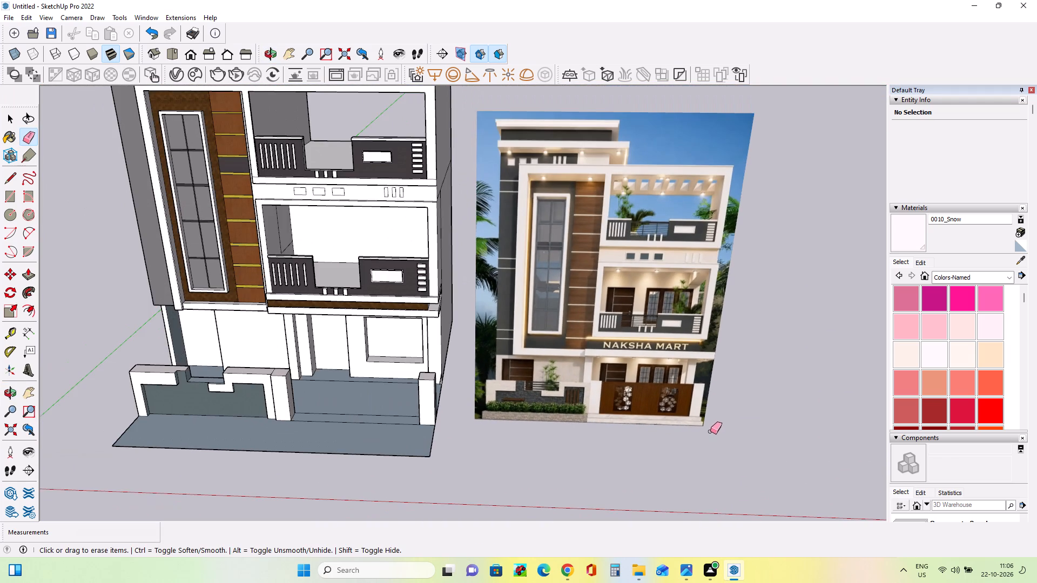
middle_drag(710, 433, 752, 453)
middle_drag(579, 490, 586, 501)
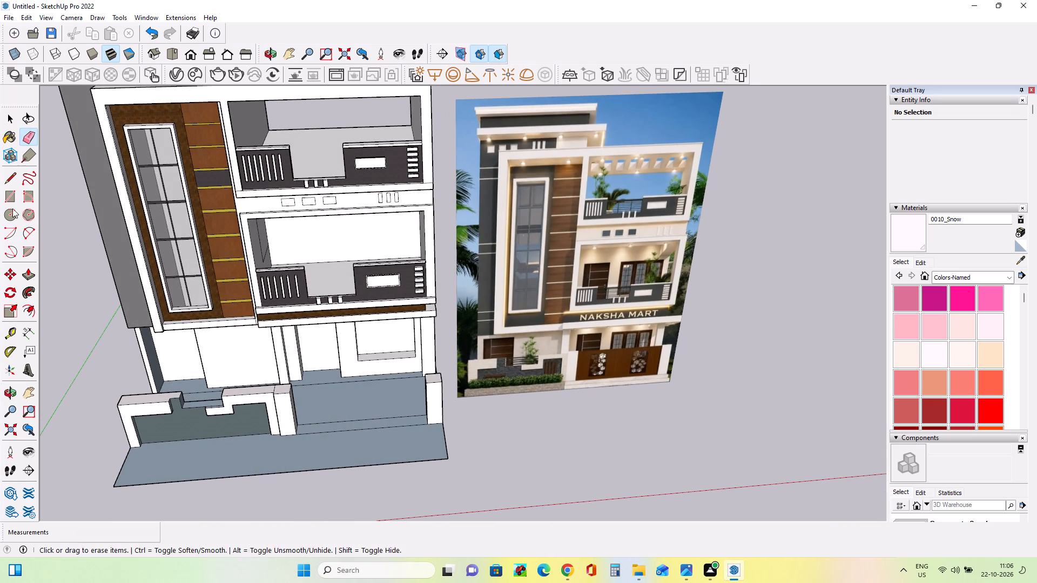
click(10, 193)
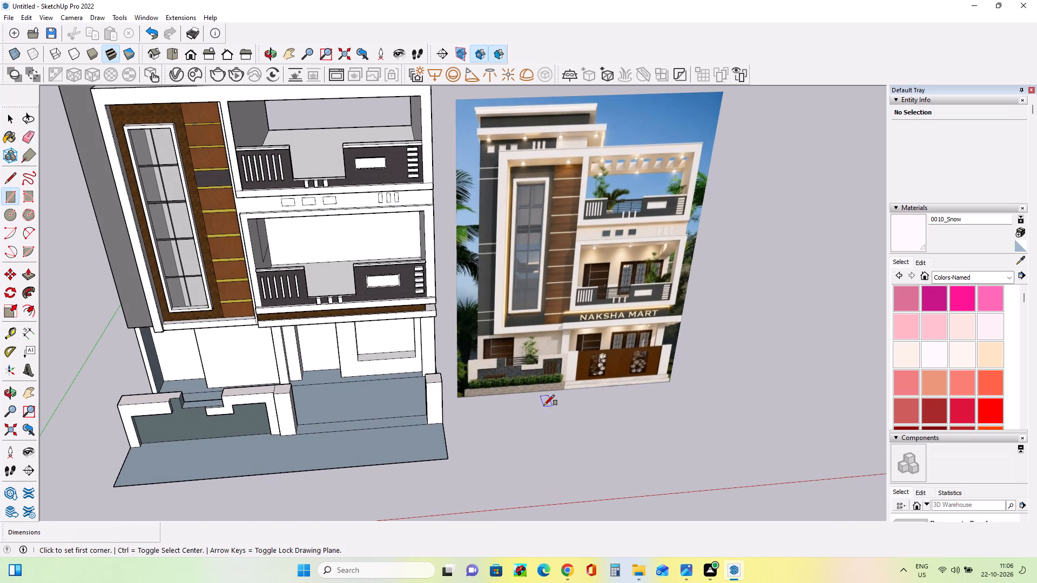
scroll(544, 406, up, 18)
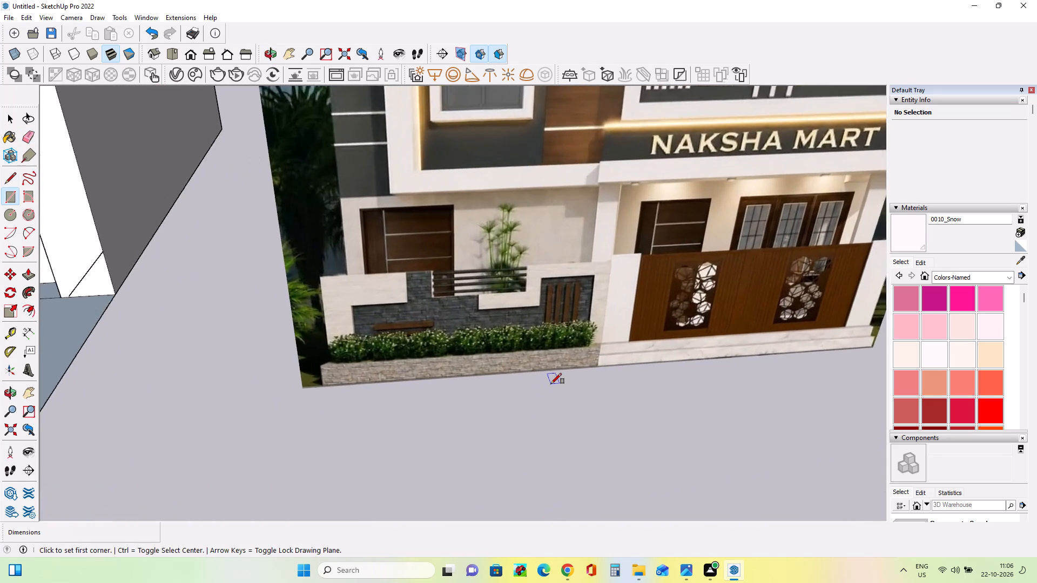
scroll(551, 384, up, 6)
scroll(551, 384, down, 11)
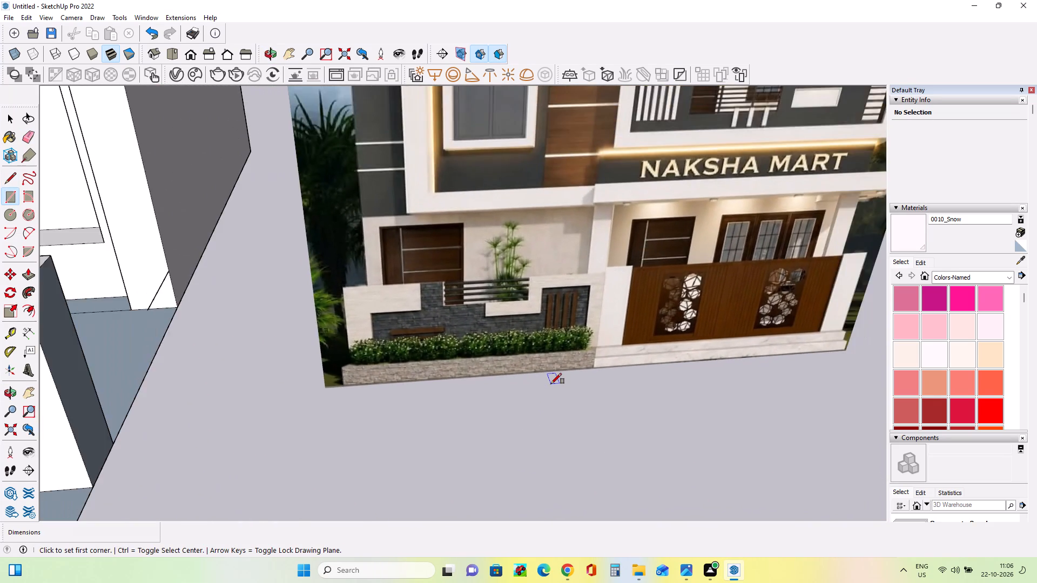
scroll(551, 384, down, 18)
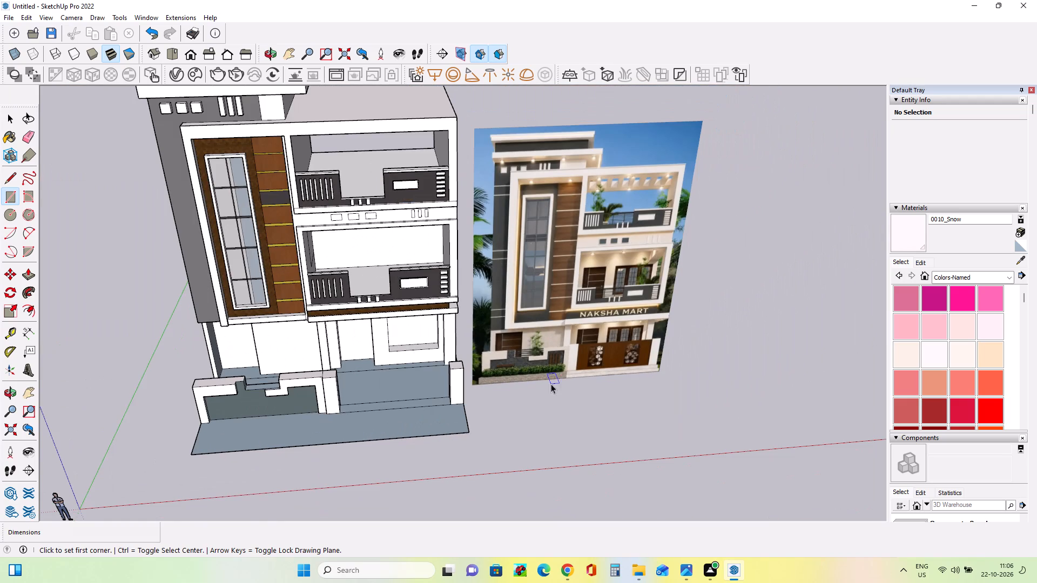
key(space)
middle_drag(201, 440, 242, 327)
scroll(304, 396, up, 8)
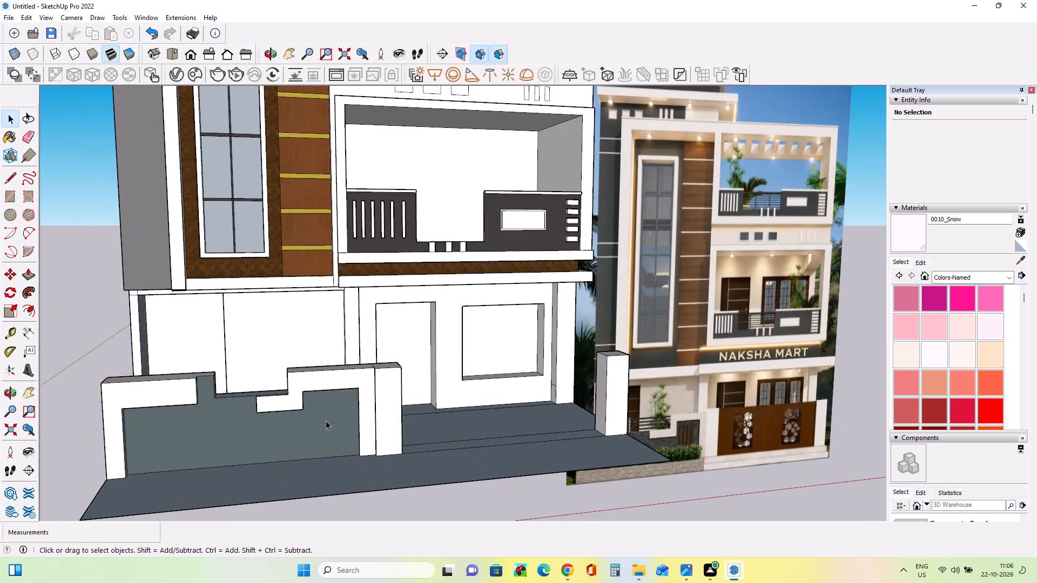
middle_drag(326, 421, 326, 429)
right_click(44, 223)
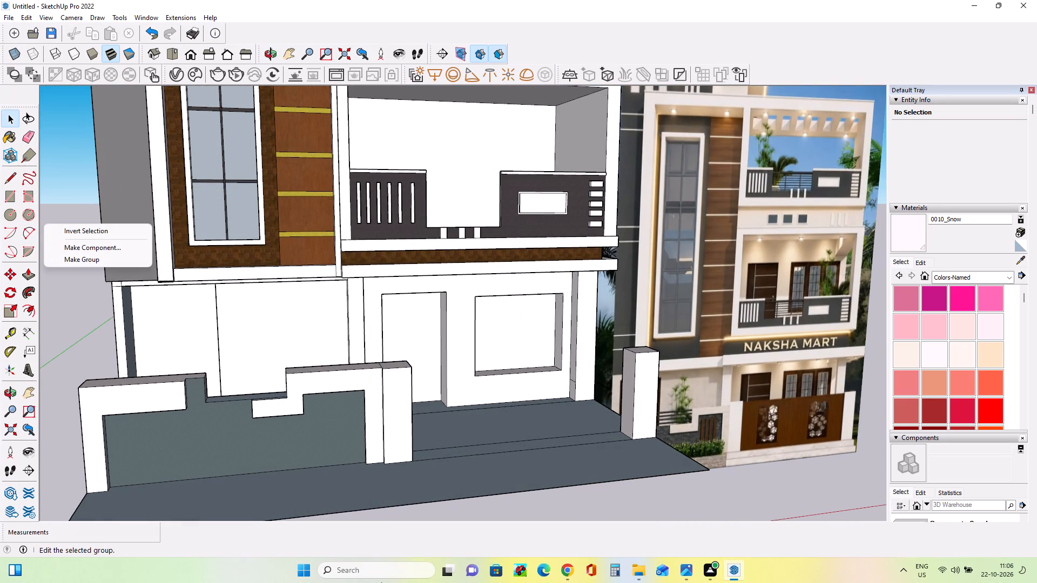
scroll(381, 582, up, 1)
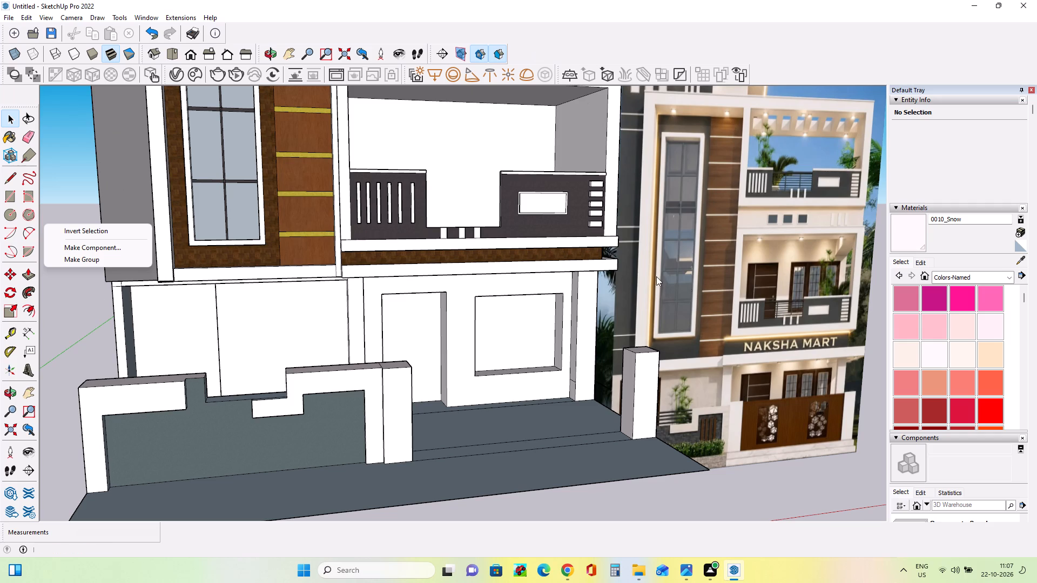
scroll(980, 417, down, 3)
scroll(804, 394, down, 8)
Draw a narrow vertical rectangle about 4' 11" tall on the boundary wall's grey panel, near the end beside the gate opening.
click(9, 193)
middle_drag(317, 405, 328, 384)
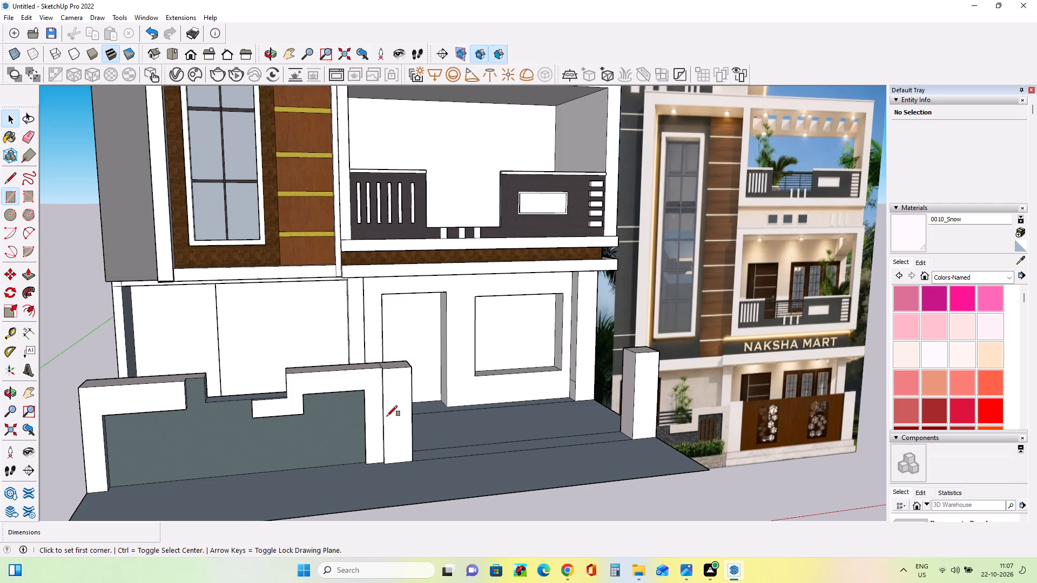
middle_drag(387, 416, 392, 430)
scroll(320, 423, up, 3)
middle_drag(341, 445, 302, 438)
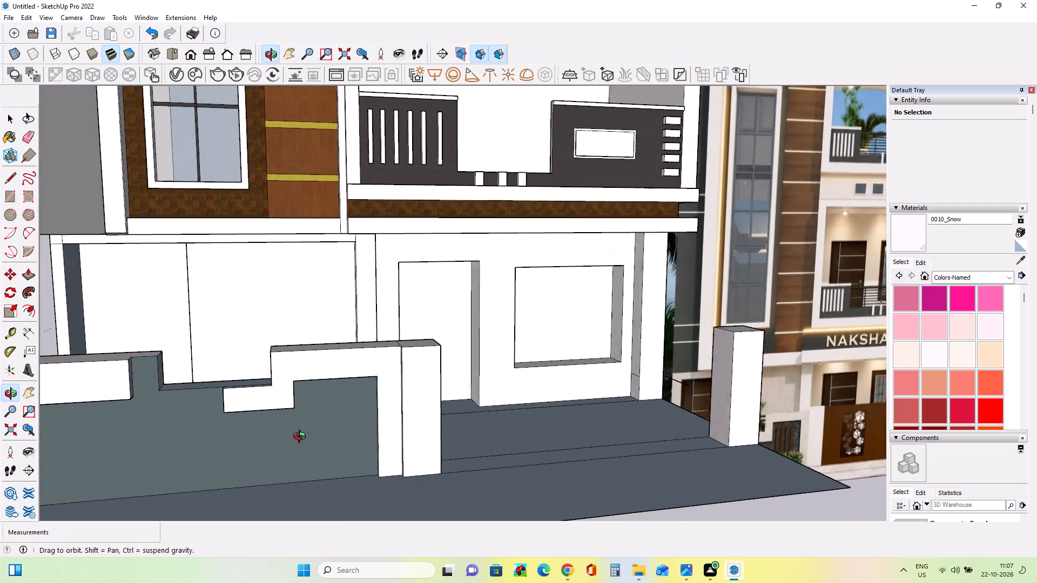
middle_drag(302, 438, 288, 426)
middle_click(288, 426)
scroll(288, 426, down, 6)
middle_drag(331, 431, 335, 474)
scroll(287, 433, up, 2)
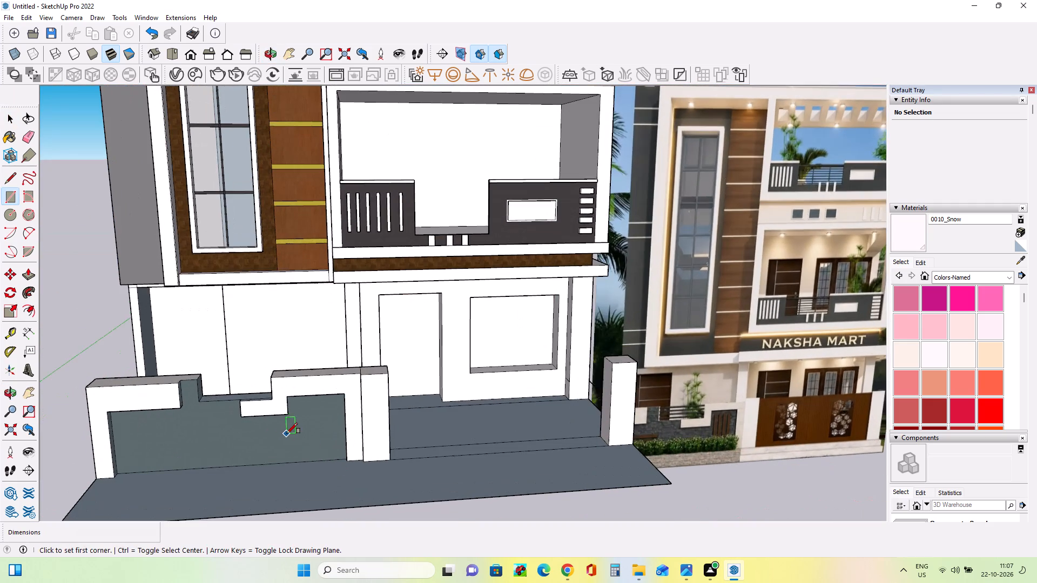
middle_drag(287, 433, 287, 415)
scroll(291, 415, up, 1)
scroll(759, 493, up, 3)
middle_drag(765, 478, 750, 489)
scroll(750, 489, down, 13)
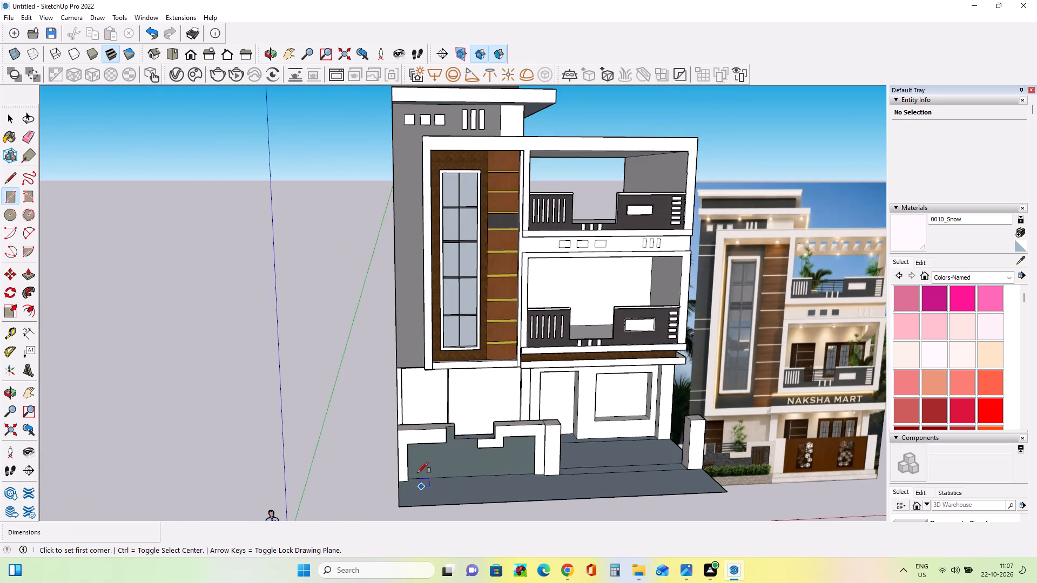
scroll(433, 465, up, 7)
middle_drag(554, 481, 548, 455)
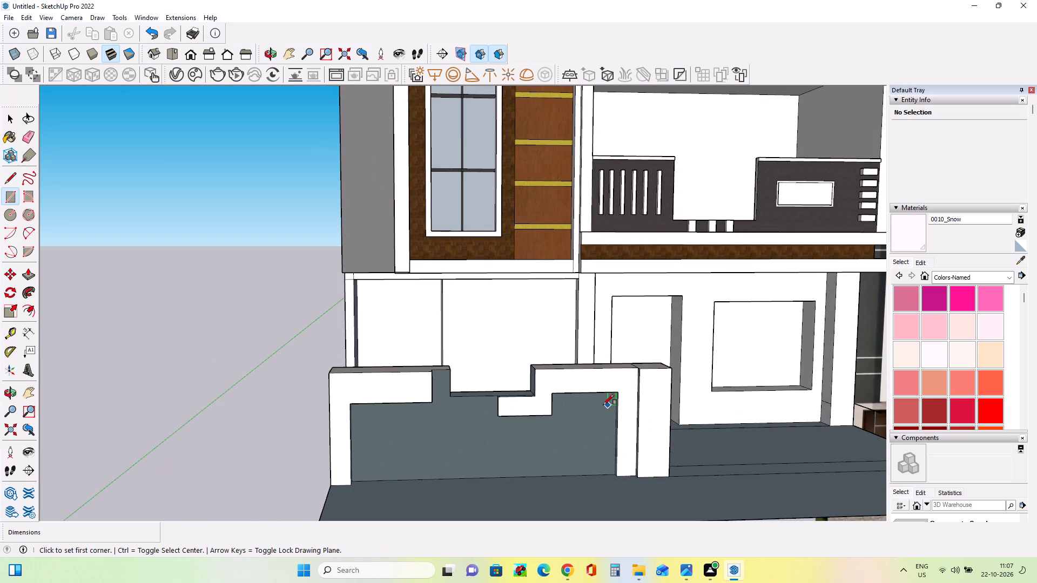
click(605, 402)
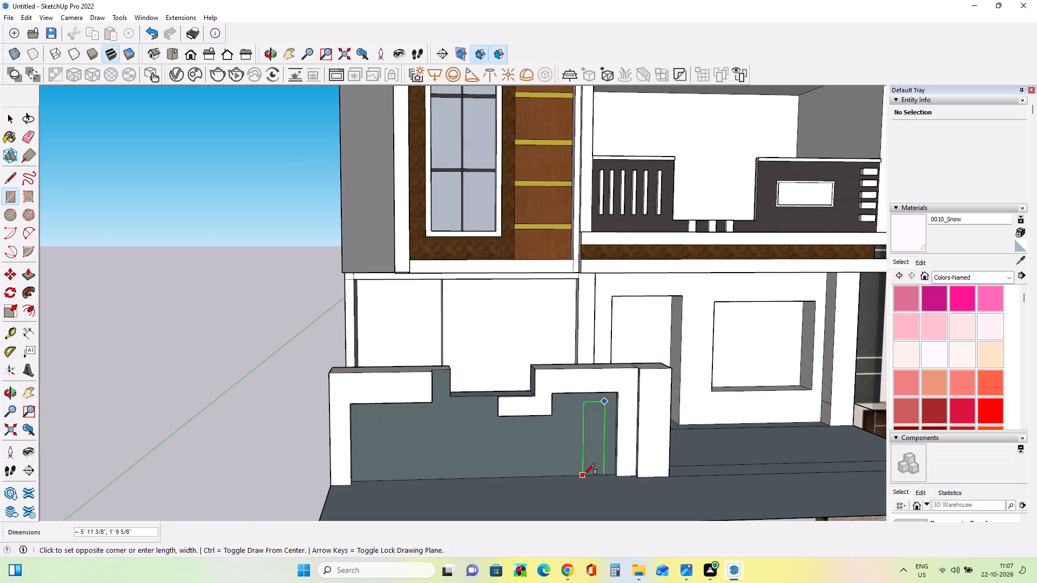
scroll(587, 470, up, 4)
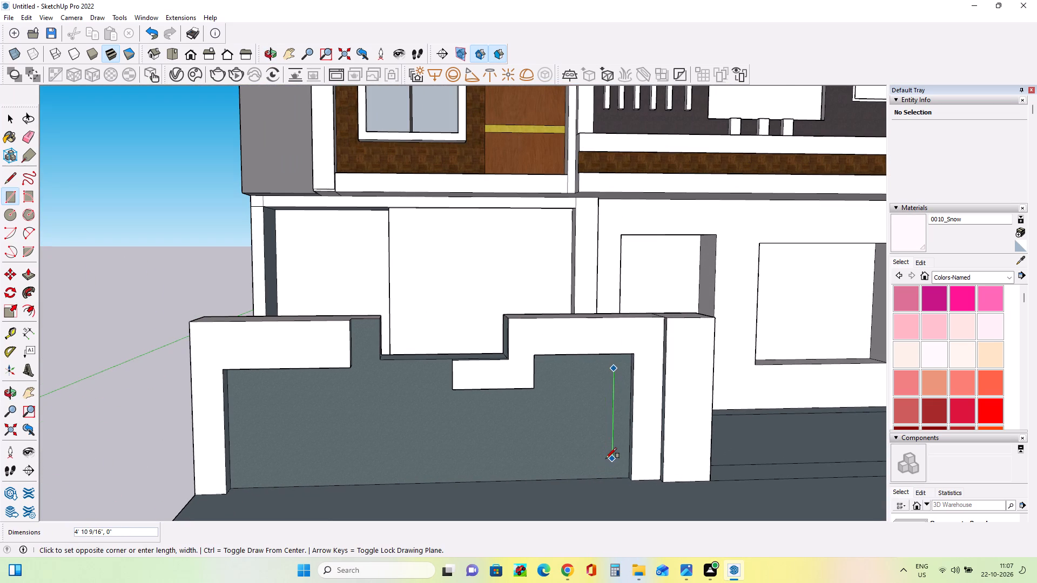
click(604, 459)
middle_drag(583, 476, 593, 495)
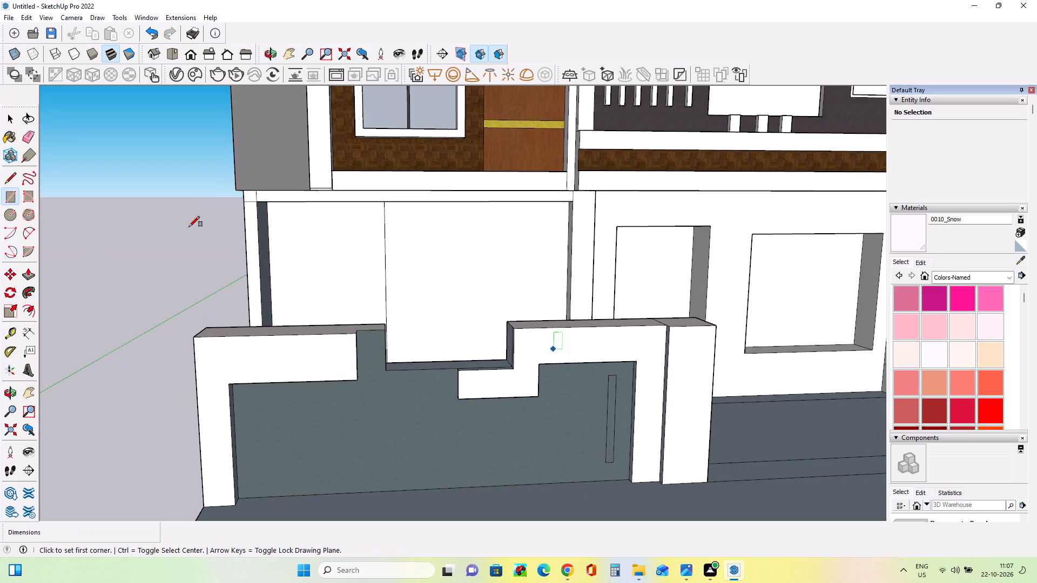
Examine the vertical slats on the boundary wall in the reference image.
click(5, 119)
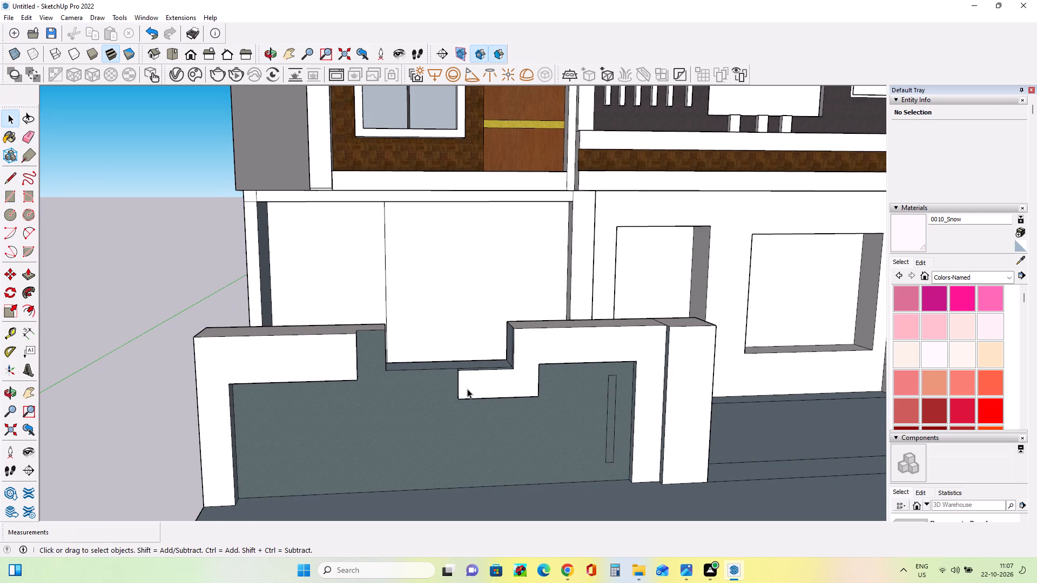
scroll(466, 388, down, 1)
scroll(466, 388, up, 1)
scroll(466, 388, down, 12)
scroll(766, 411, up, 5)
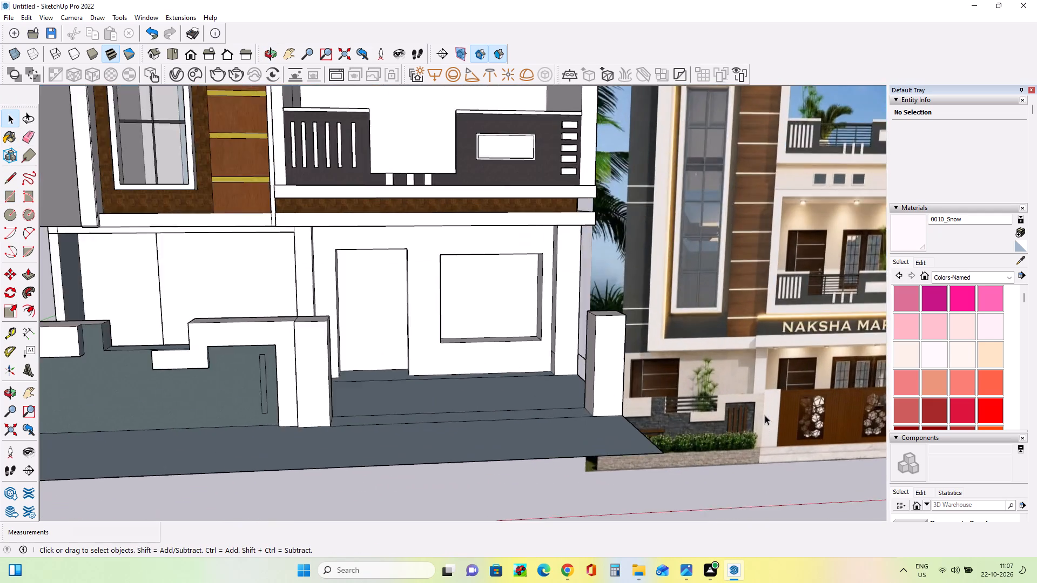
scroll(765, 415, up, 4)
scroll(765, 416, down, 4)
scroll(631, 463, up, 3)
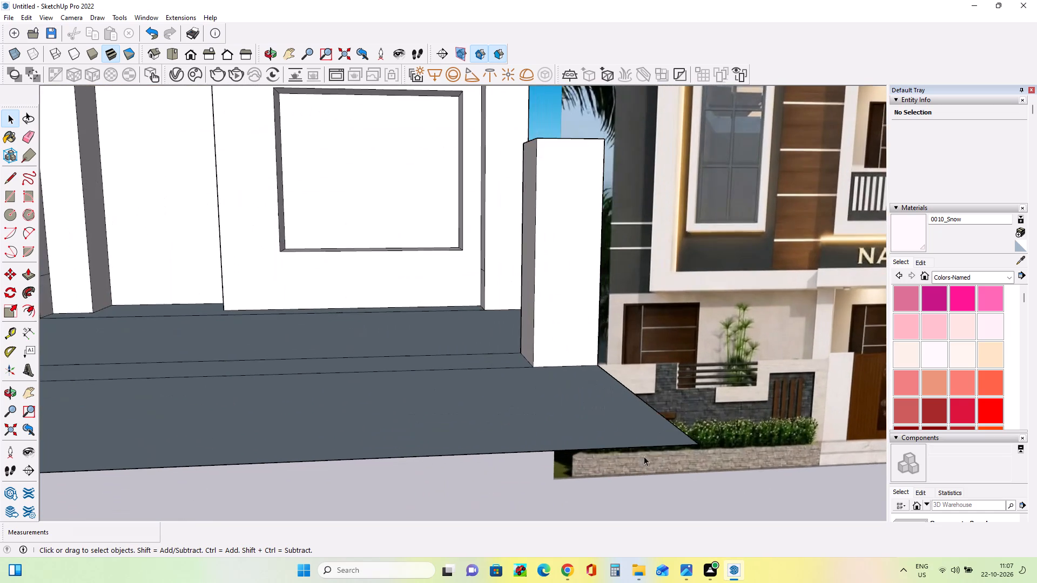
scroll(644, 456, up, 3)
middle_drag(679, 435, 658, 502)
scroll(693, 426, down, 4)
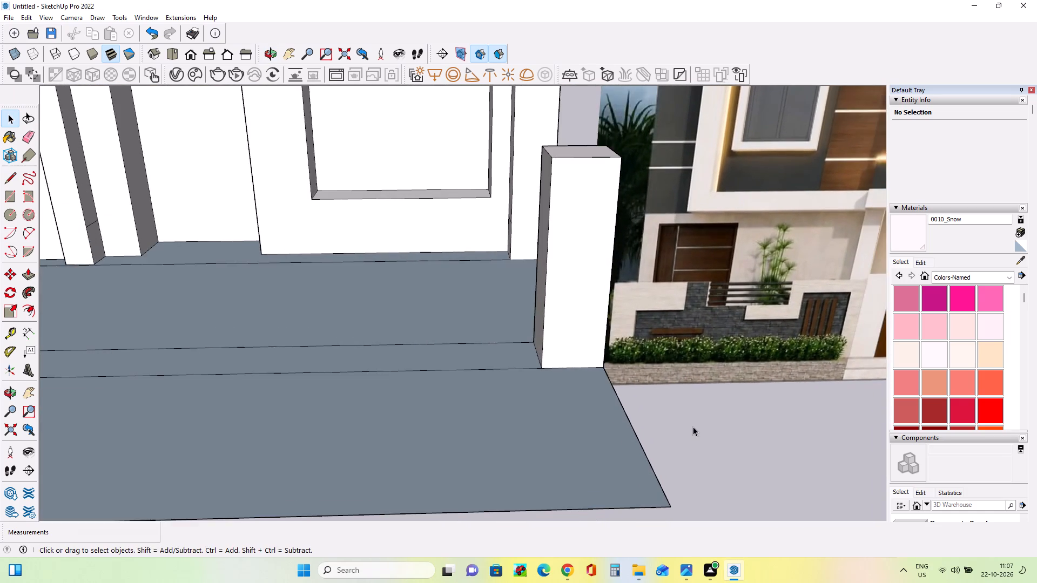
scroll(693, 426, down, 14)
Copy the narrow vertical rectangle twice across the grey panel, away from the gate, spaced about 11" and 10" apart.
middle_drag(394, 420, 440, 384)
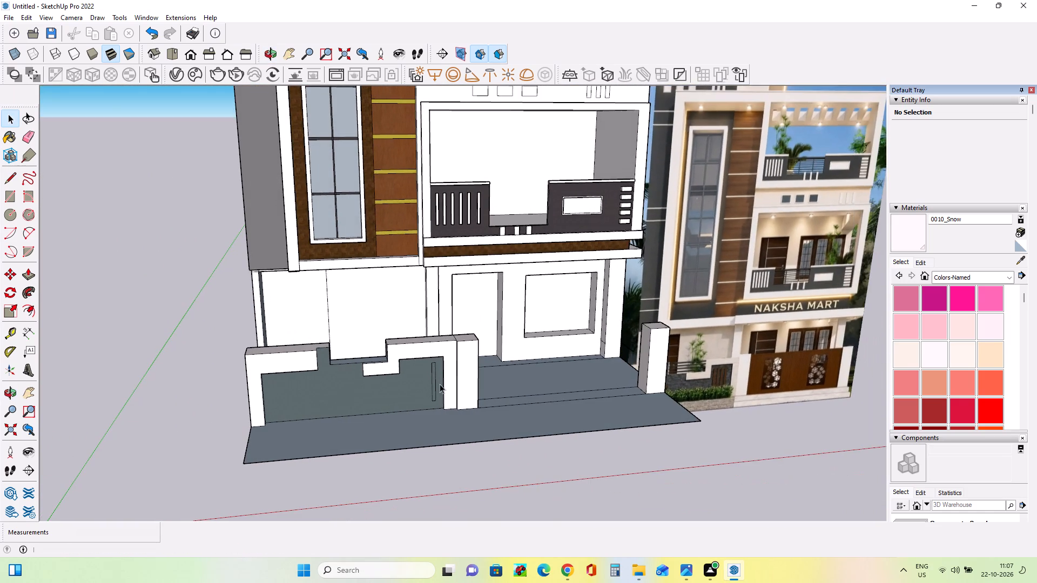
scroll(427, 423, up, 7)
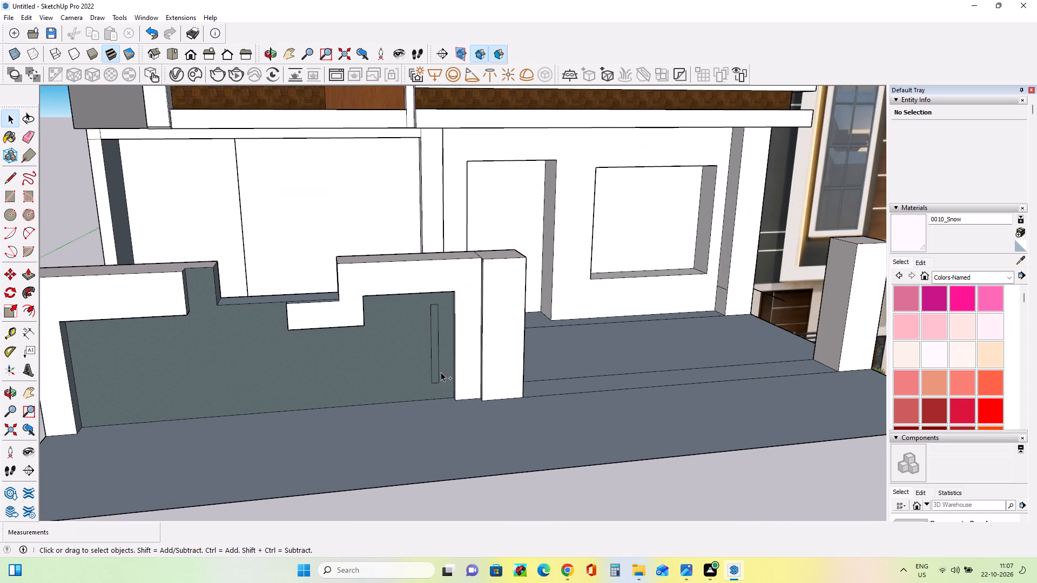
ctrl+click(439, 376)
ctrl+click(437, 382)
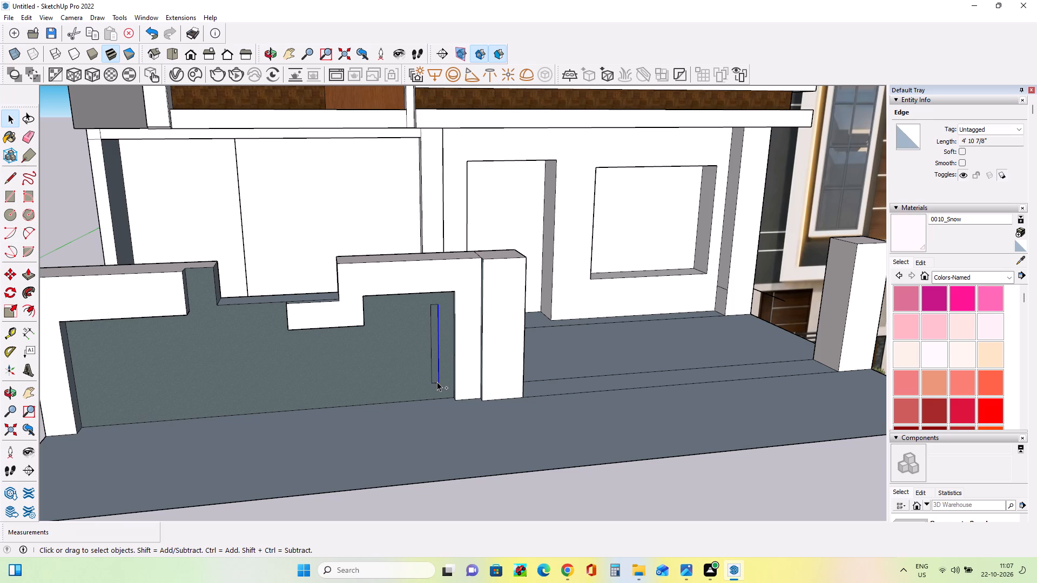
ctrl+click(434, 375)
ctrl+click(433, 375)
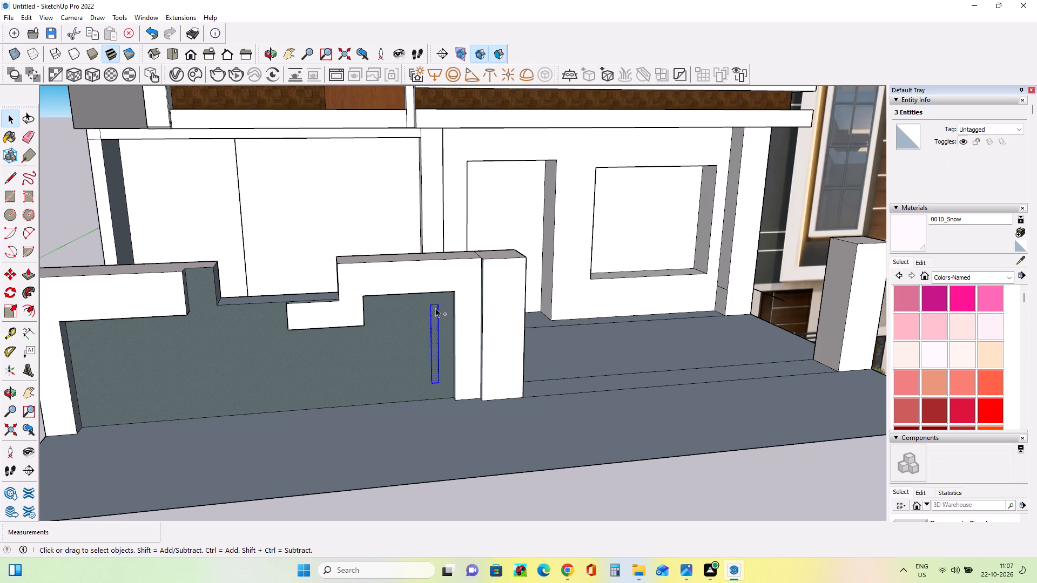
ctrl+click(434, 306)
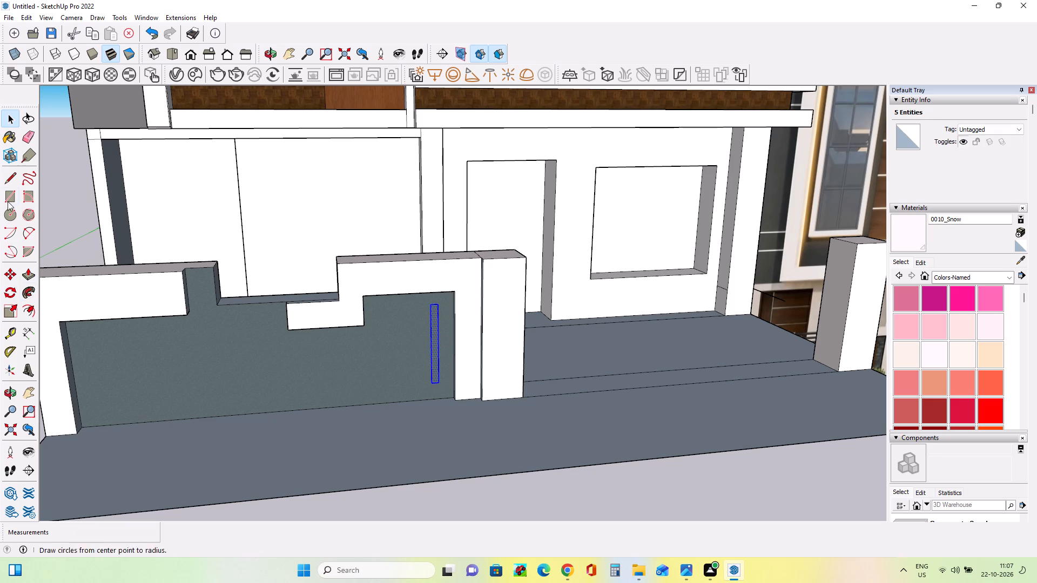
click(3, 270)
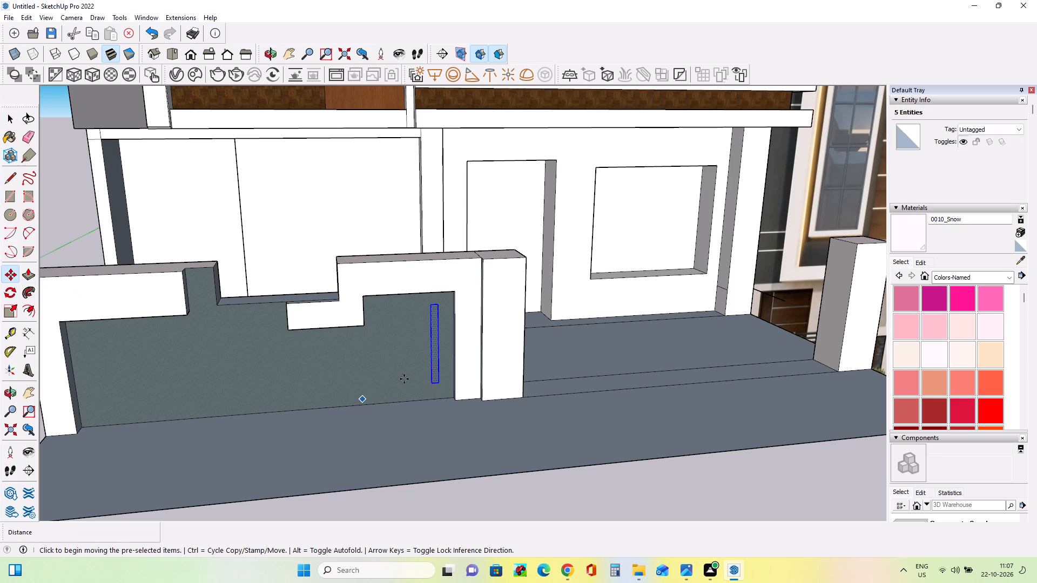
click(433, 385)
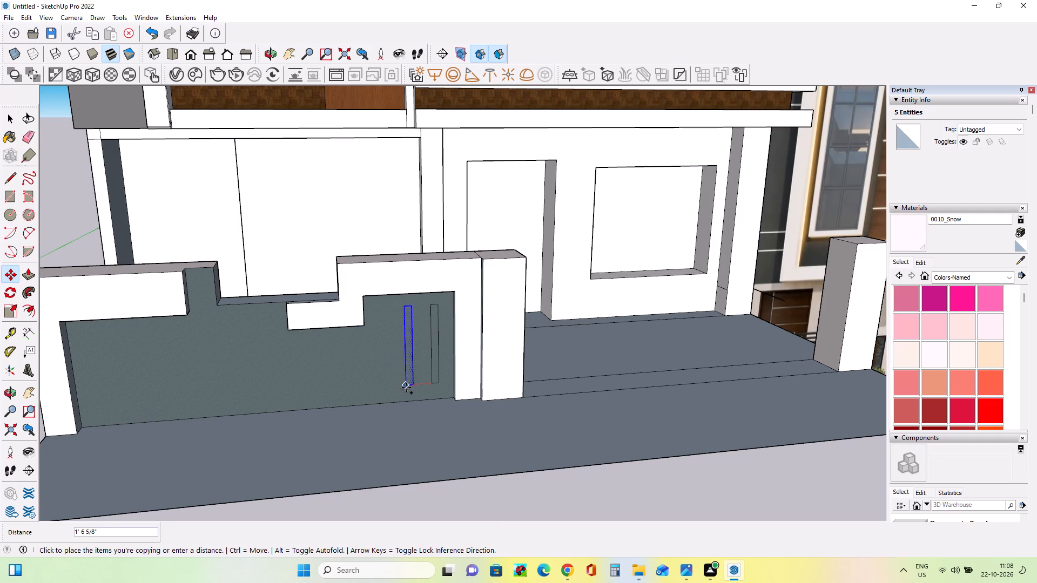
click(416, 387)
click(416, 387)
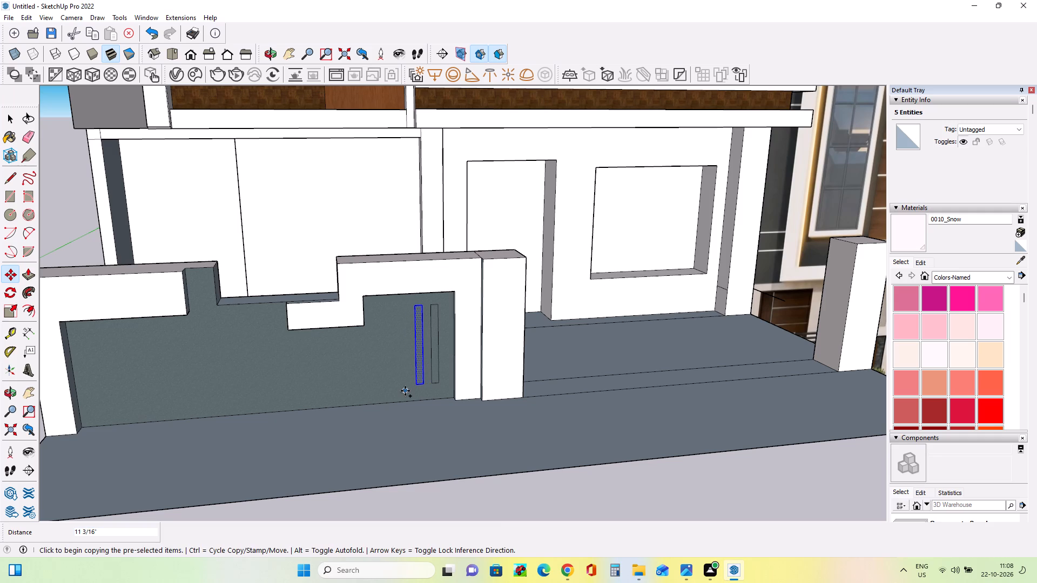
click(417, 384)
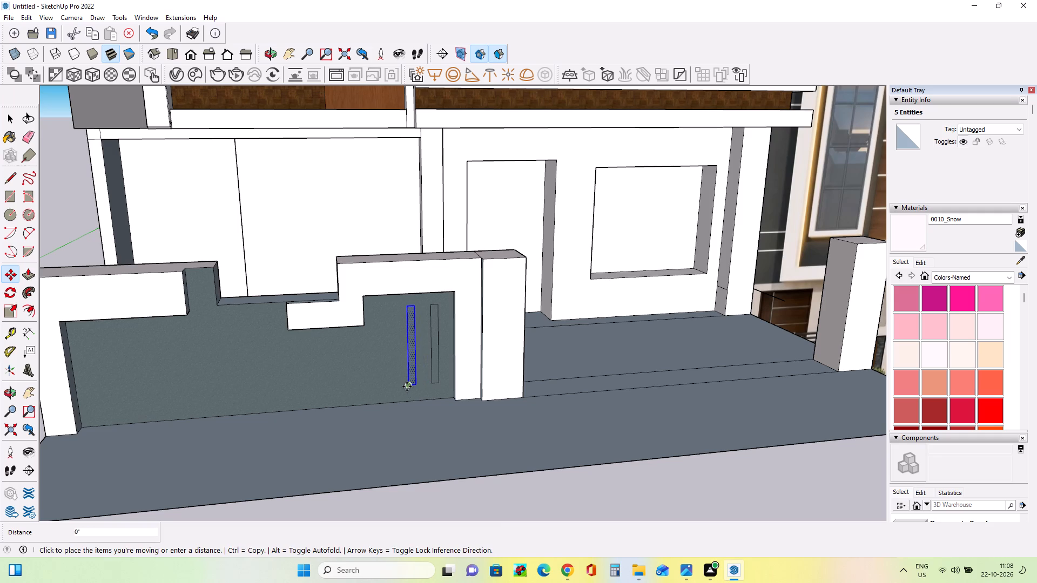
click(402, 390)
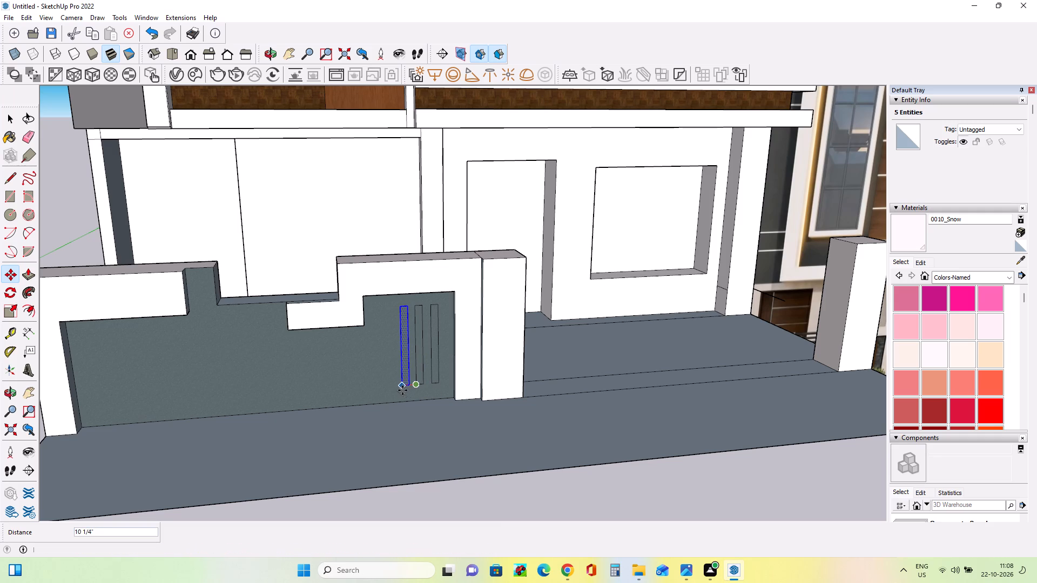
Copy the narrow vertical rectangle once more across the grey panel, away from the gate, about 1' from the last copy.
click(402, 388)
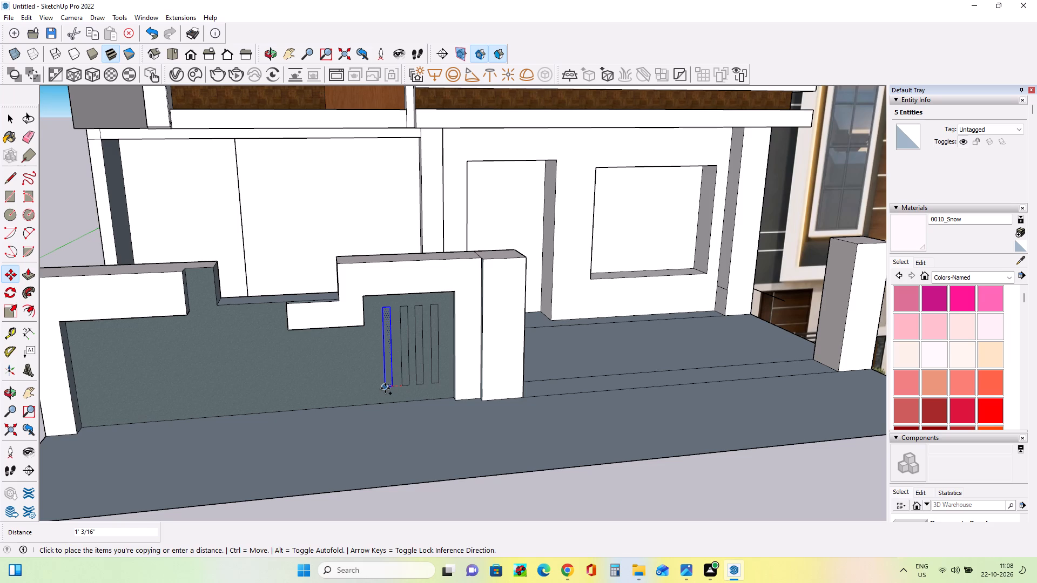
click(386, 389)
middle_drag(443, 418, 460, 432)
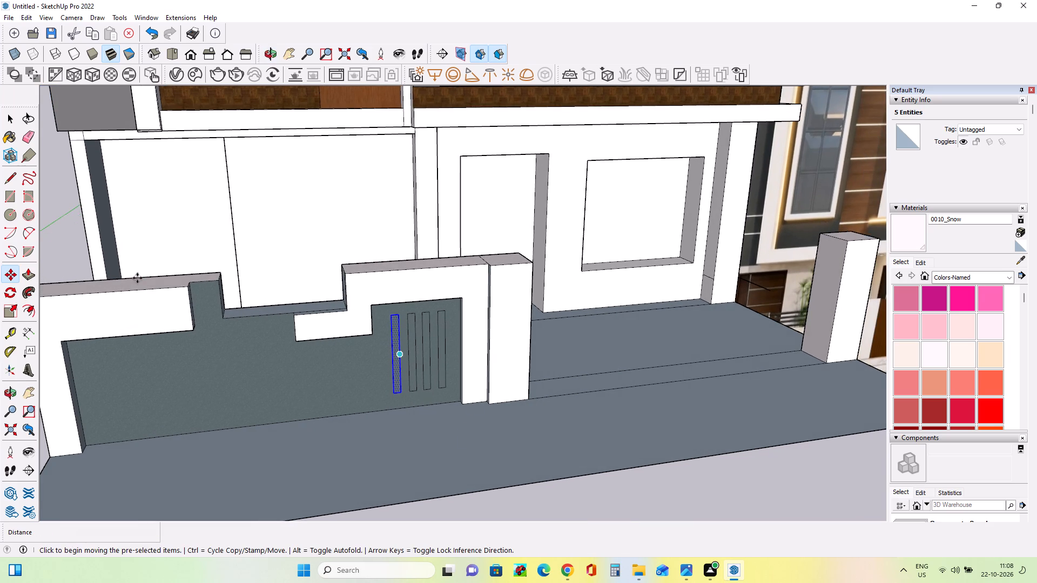
scroll(138, 292, down, 6)
middle_click(309, 343)
scroll(309, 343, down, 3)
middle_drag(379, 348, 390, 333)
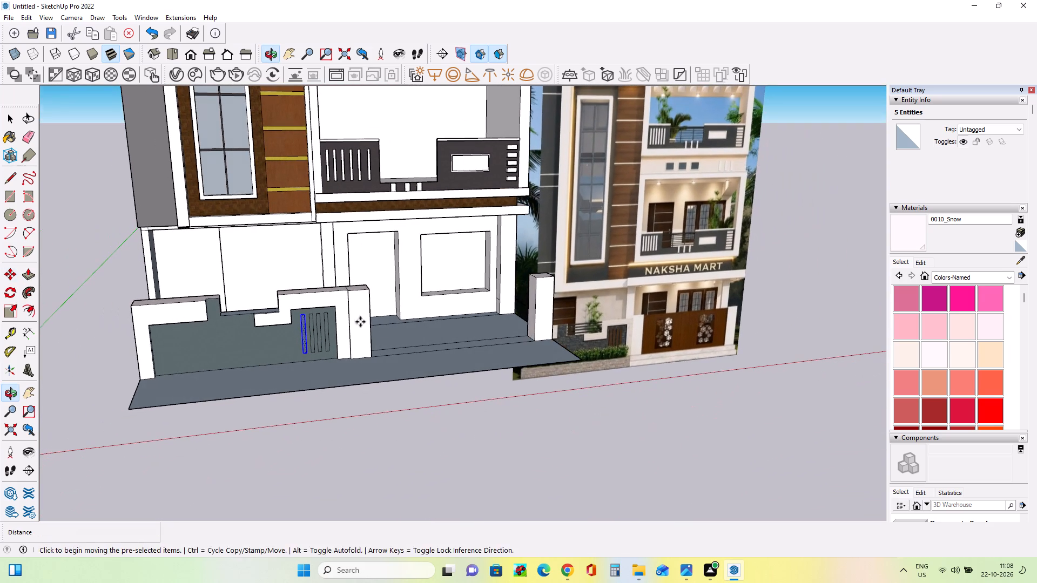
click(12, 121)
double_click(59, 171)
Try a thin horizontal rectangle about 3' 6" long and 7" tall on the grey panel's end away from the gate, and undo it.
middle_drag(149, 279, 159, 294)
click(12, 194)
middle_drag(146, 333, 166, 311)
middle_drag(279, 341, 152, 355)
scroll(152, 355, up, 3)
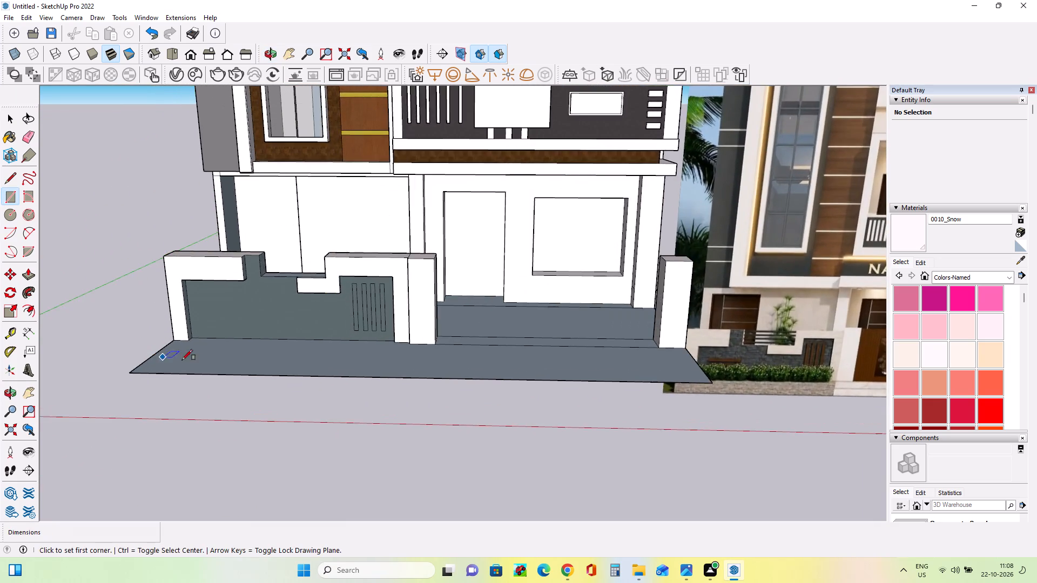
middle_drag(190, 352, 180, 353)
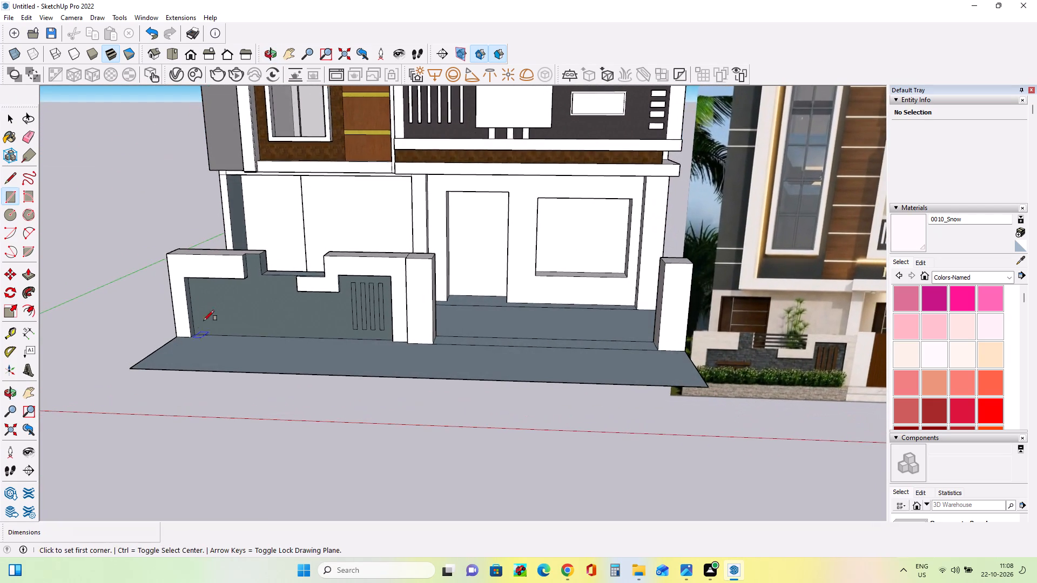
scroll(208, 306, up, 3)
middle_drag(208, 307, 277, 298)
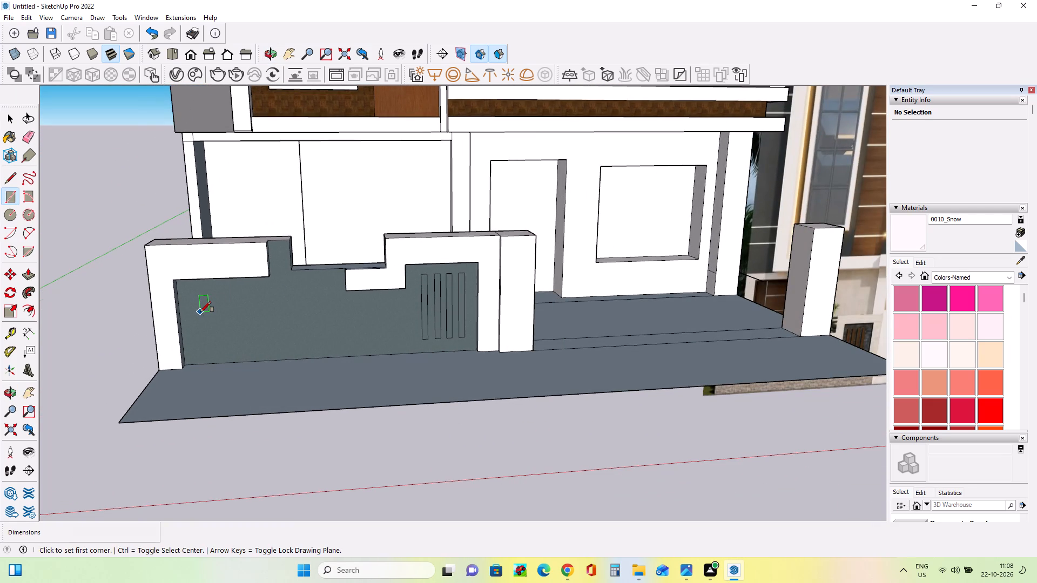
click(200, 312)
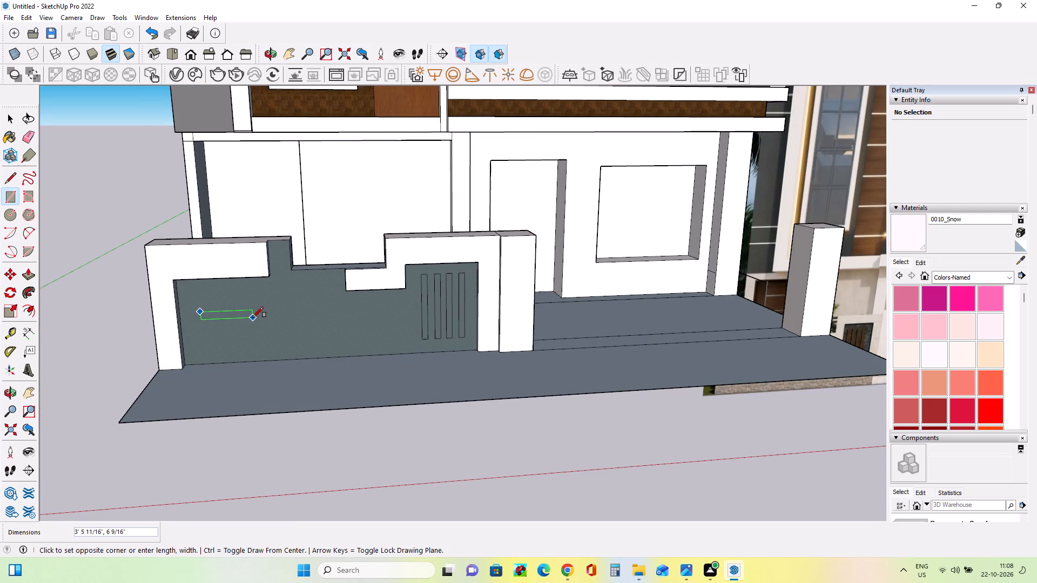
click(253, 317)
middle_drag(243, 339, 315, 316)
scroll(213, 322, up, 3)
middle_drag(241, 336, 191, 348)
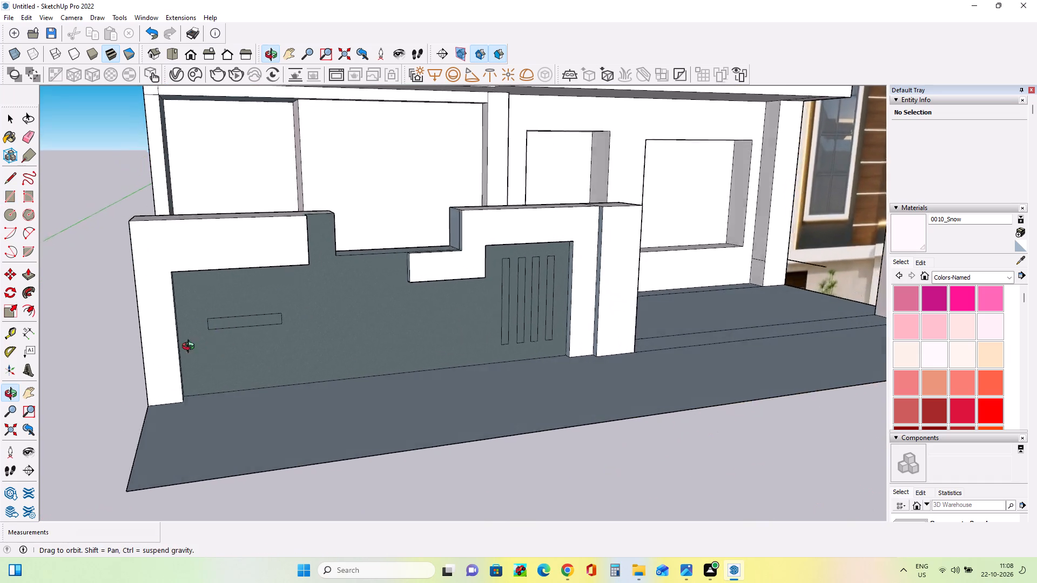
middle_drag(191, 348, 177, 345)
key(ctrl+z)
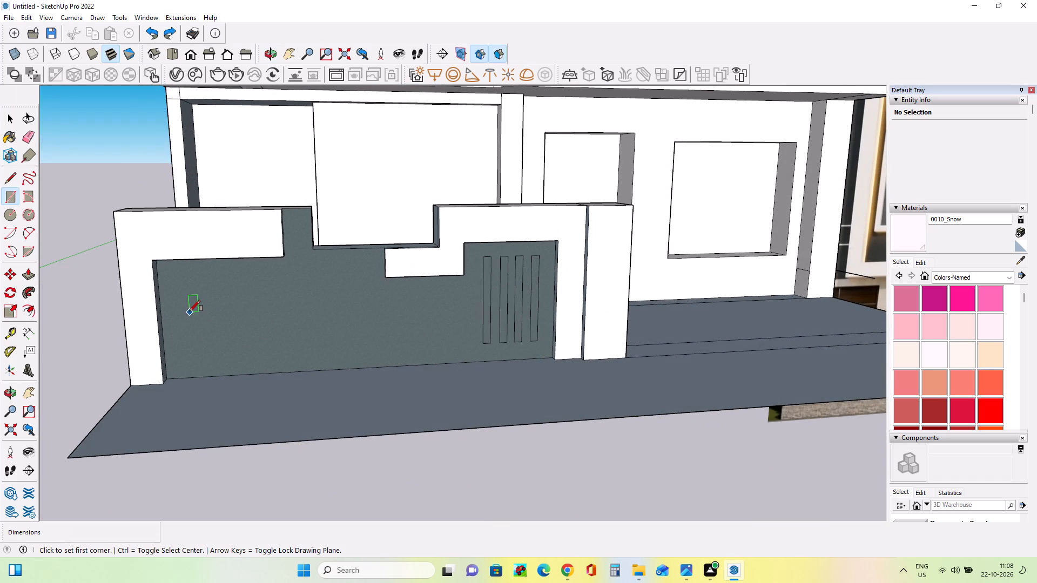
Draw a thin horizontal rectangle of about 2.45 ft² on the grey panel, near the end away from the gate.
click(185, 306)
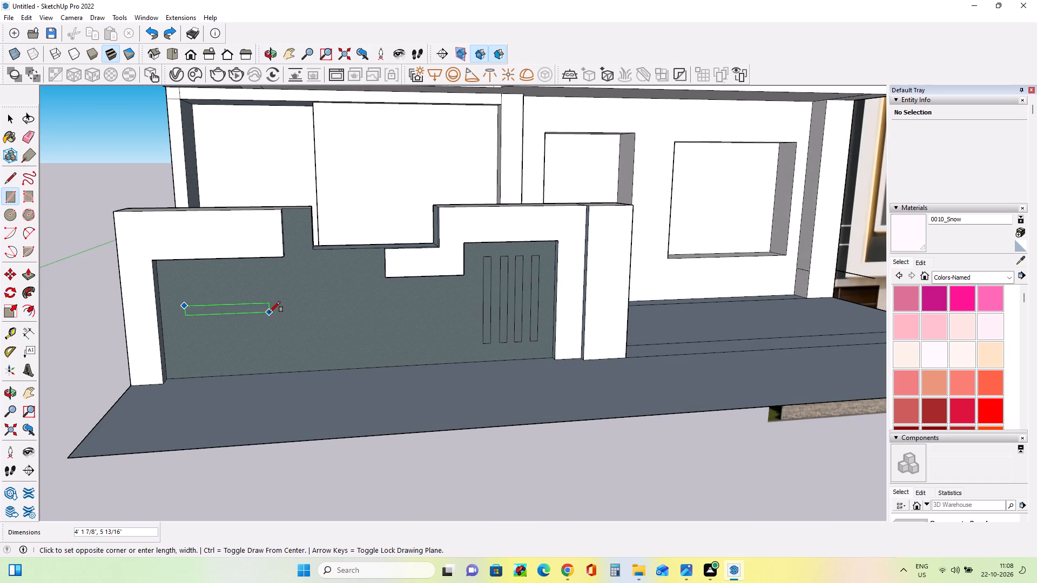
click(279, 313)
middle_drag(249, 344, 249, 343)
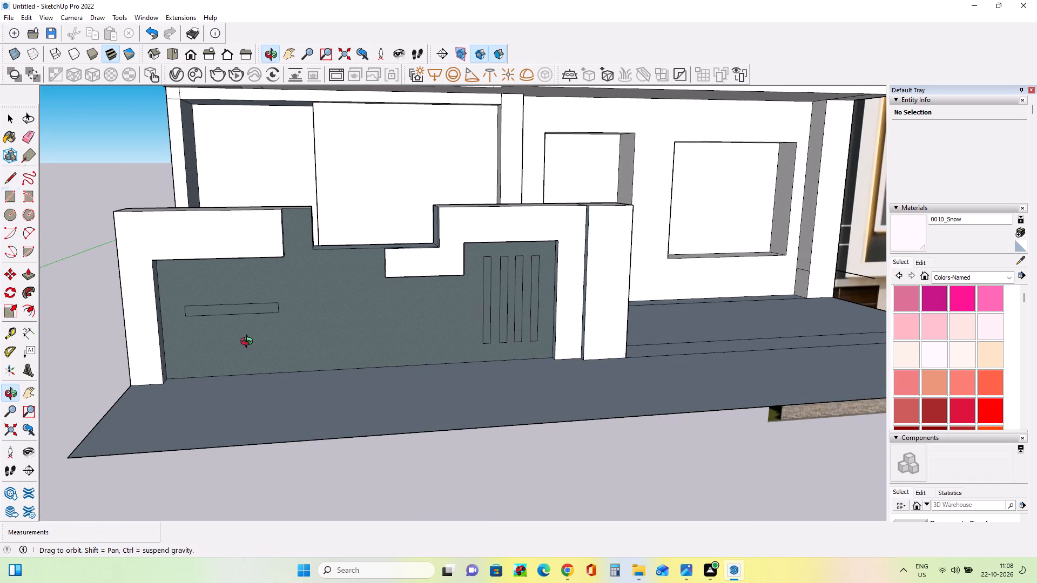
middle_drag(249, 343, 282, 311)
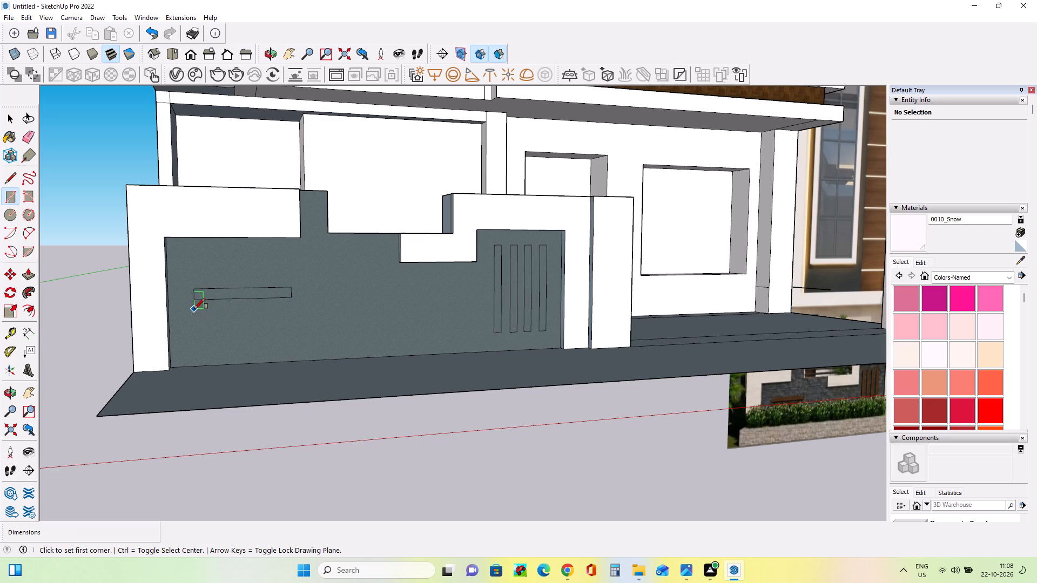
Copy the thin horizontal rectangle with its edges twice straight down the grey panel, the first copy about 11" below the original.
click(10, 120)
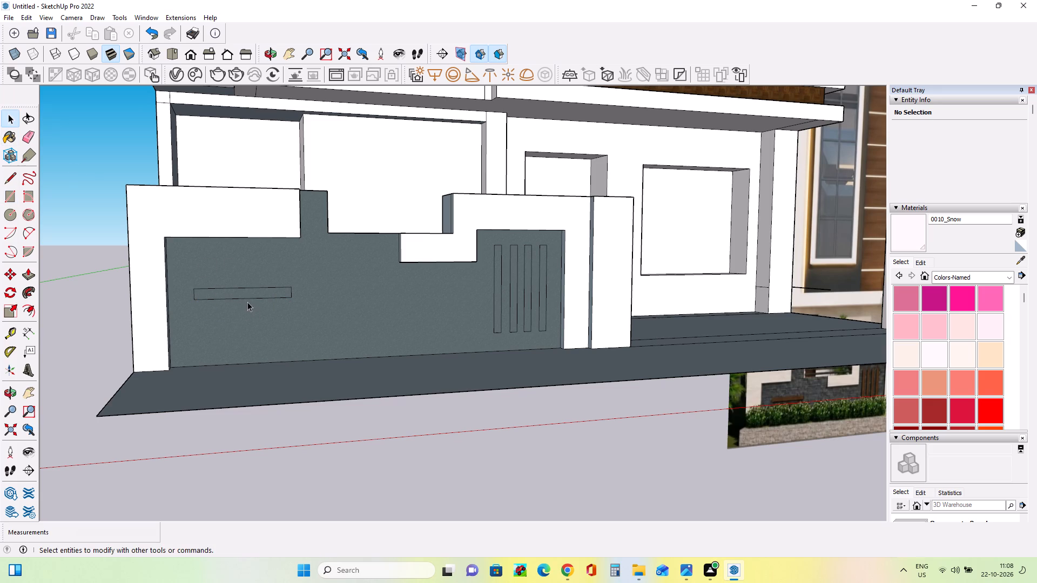
ctrl+click(251, 290)
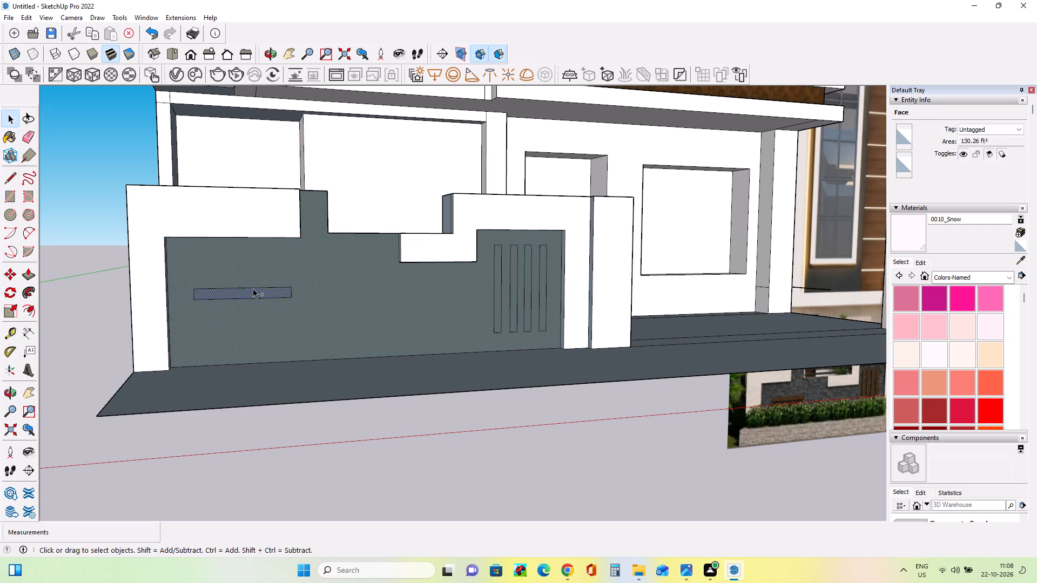
ctrl+click(253, 288)
ctrl+click(254, 299)
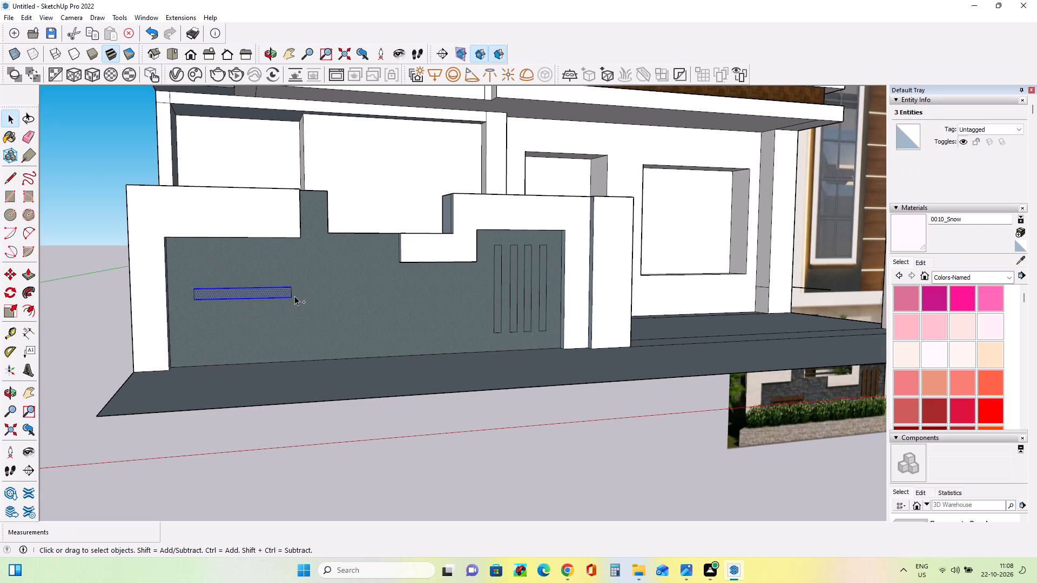
ctrl+click(291, 298)
ctrl+scroll(302, 296, up, 3)
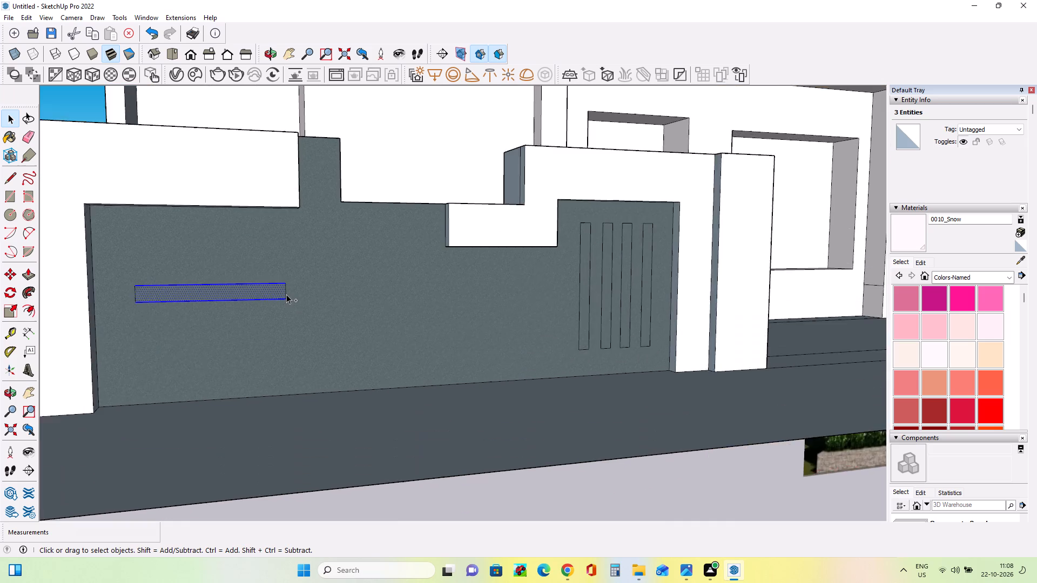
ctrl+scroll(286, 294, up, 3)
ctrl+click(286, 294)
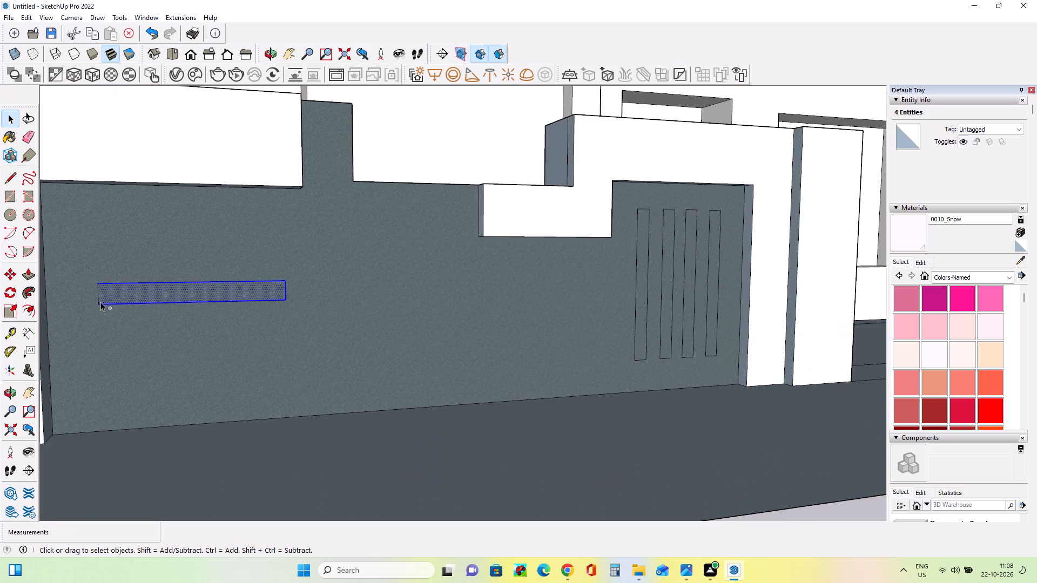
ctrl+click(98, 302)
scroll(107, 298, down, 9)
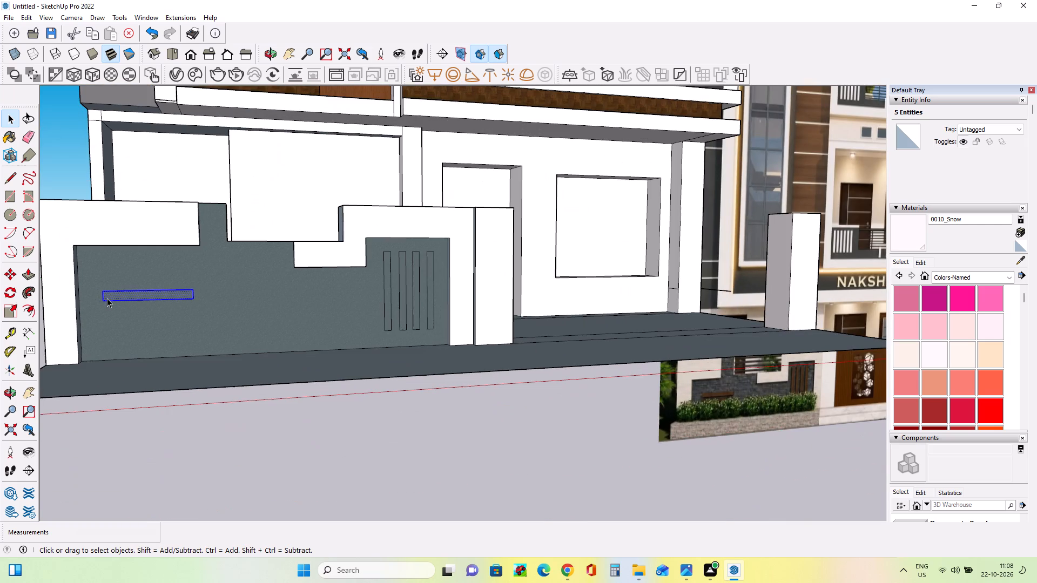
click(10, 276)
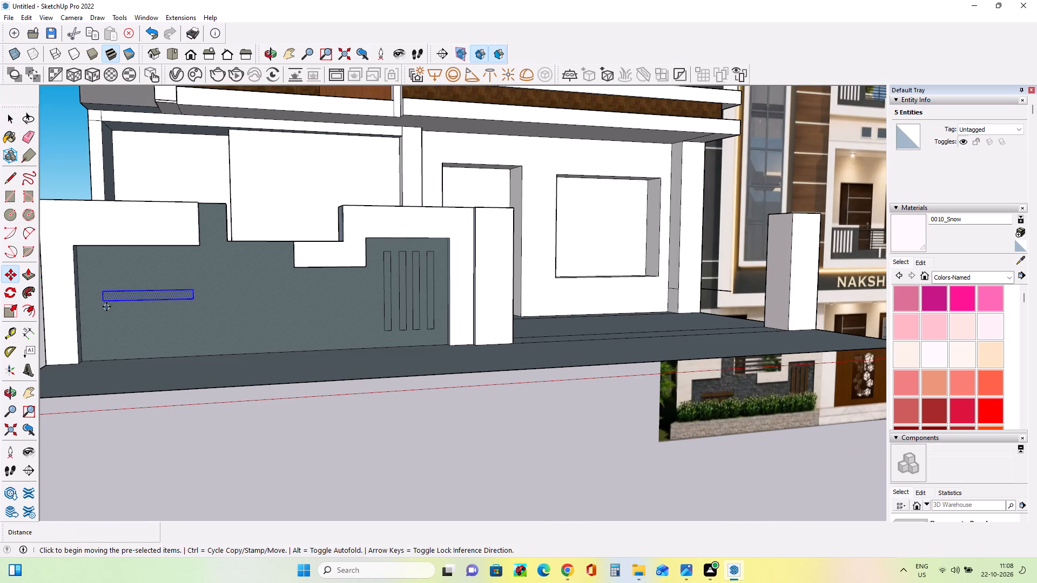
click(102, 301)
click(104, 317)
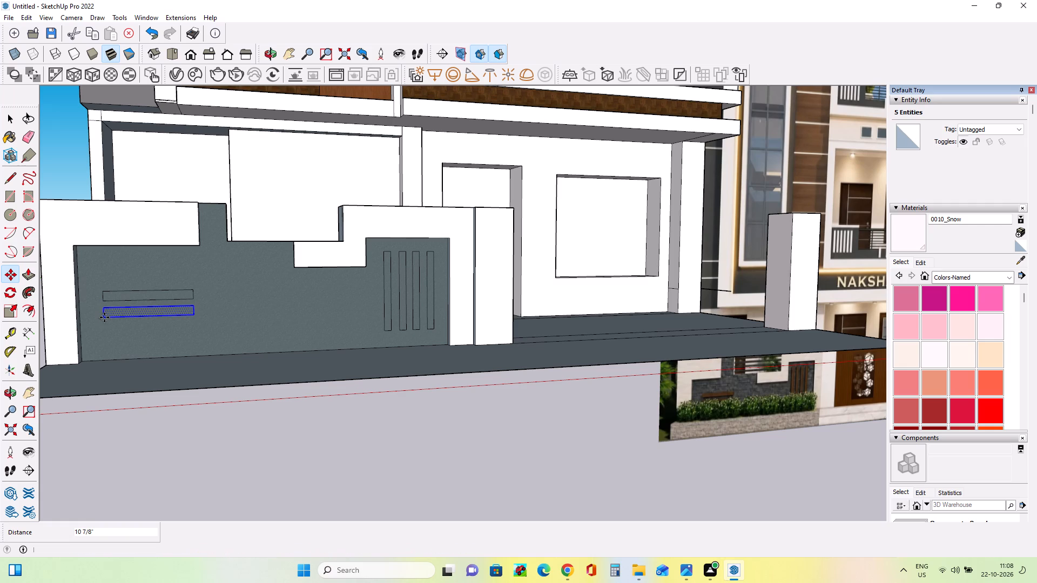
click(104, 317)
click(106, 317)
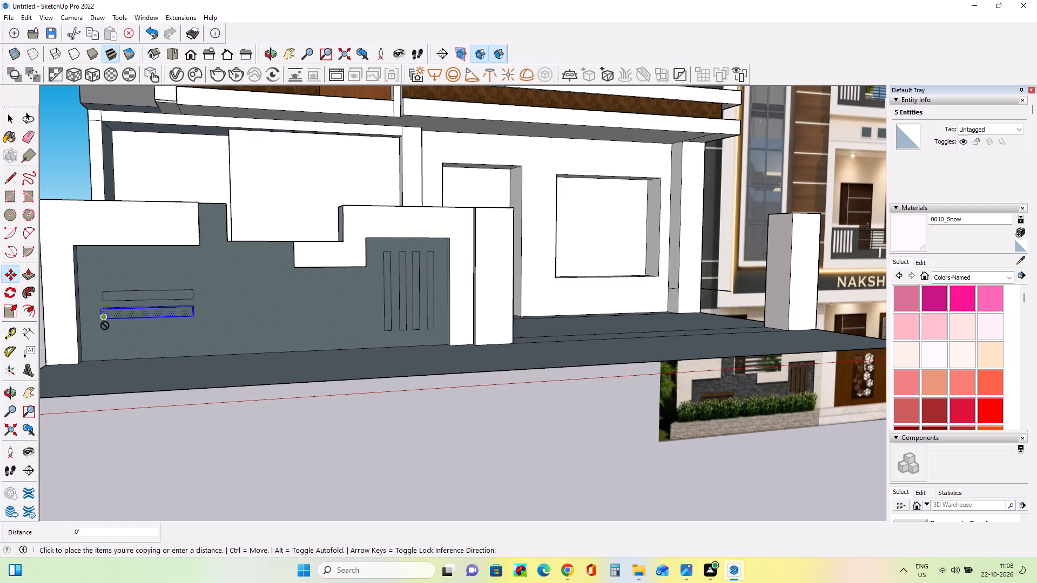
click(105, 334)
middle_drag(174, 349, 139, 401)
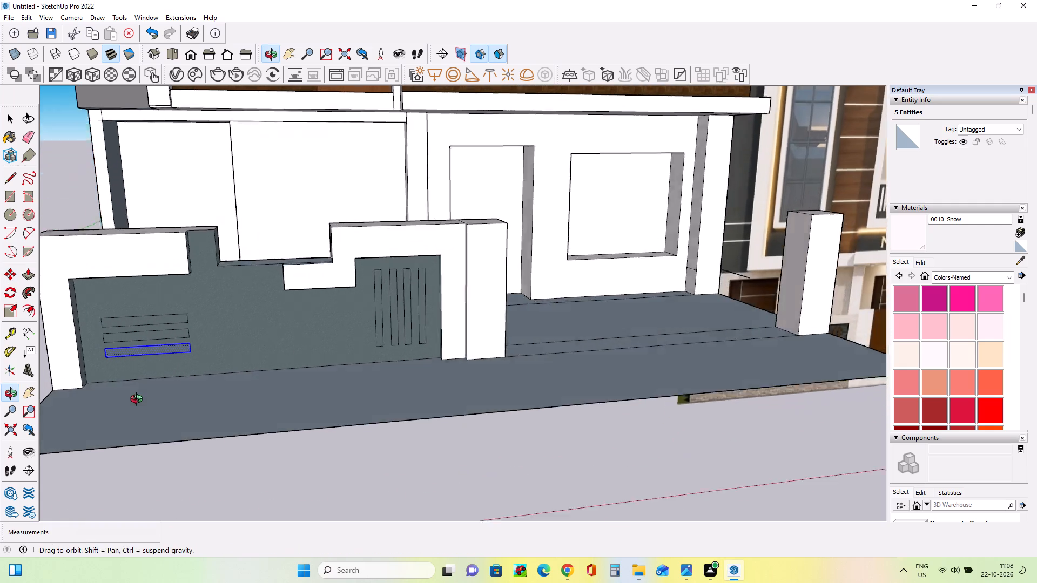
middle_drag(139, 401, 123, 405)
scroll(136, 376, down, 7)
middle_drag(343, 375, 391, 395)
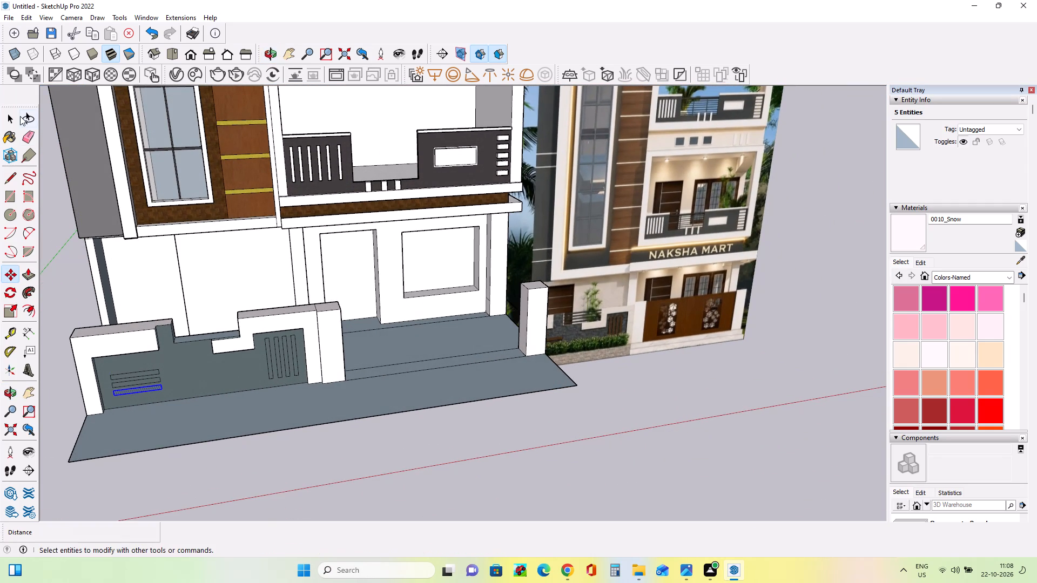
click(7, 121)
click(66, 280)
Extrude the four narrow vertical rectangles outward from the grey panel by about 4 5/8" to form raised slats.
scroll(591, 394, down, 3)
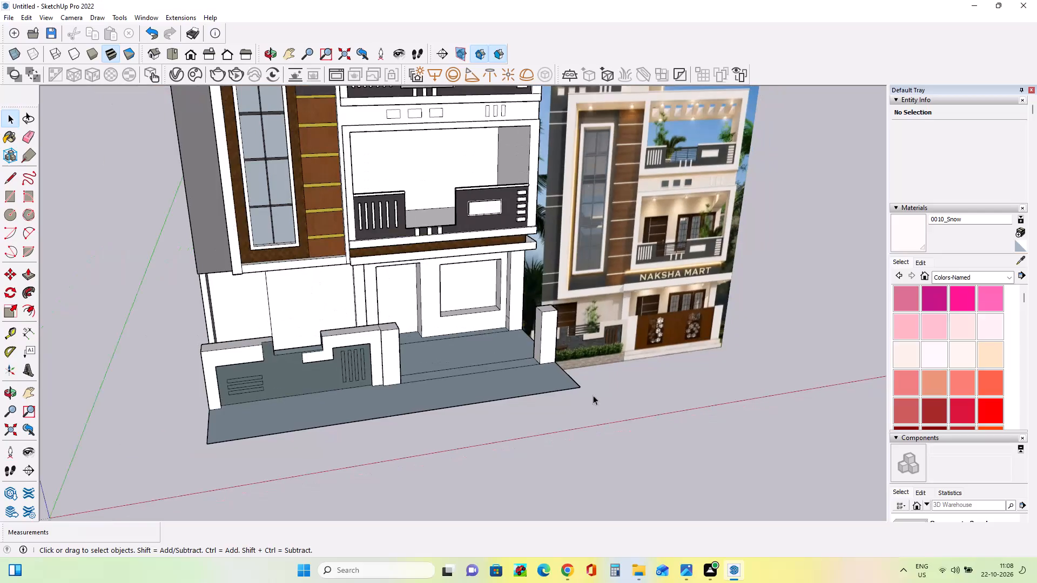
middle_drag(796, 466, 665, 475)
scroll(359, 377, up, 4)
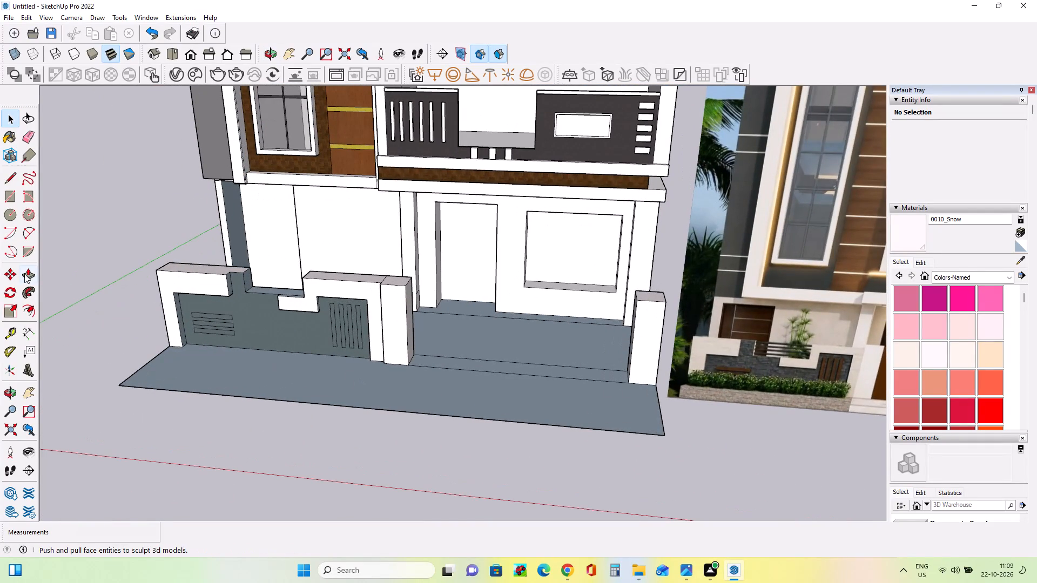
click(24, 274)
scroll(297, 302, up, 7)
click(355, 337)
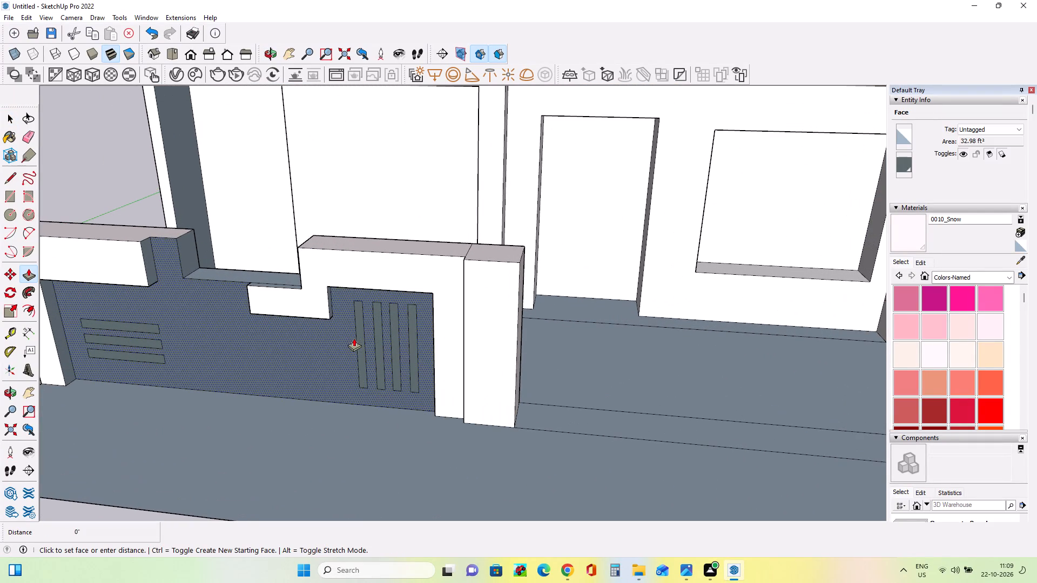
key(Escape)
click(360, 340)
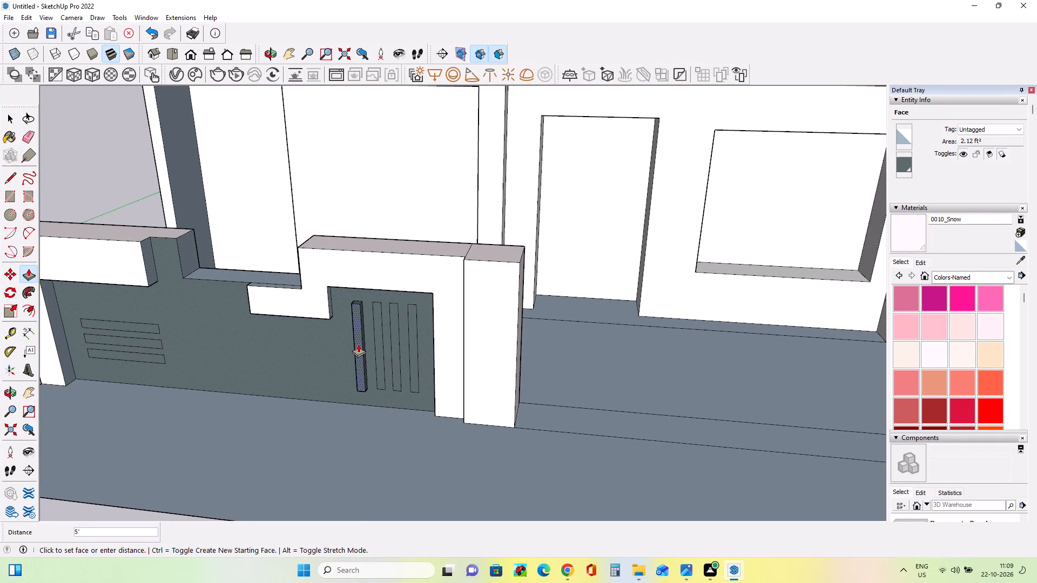
click(359, 344)
click(379, 349)
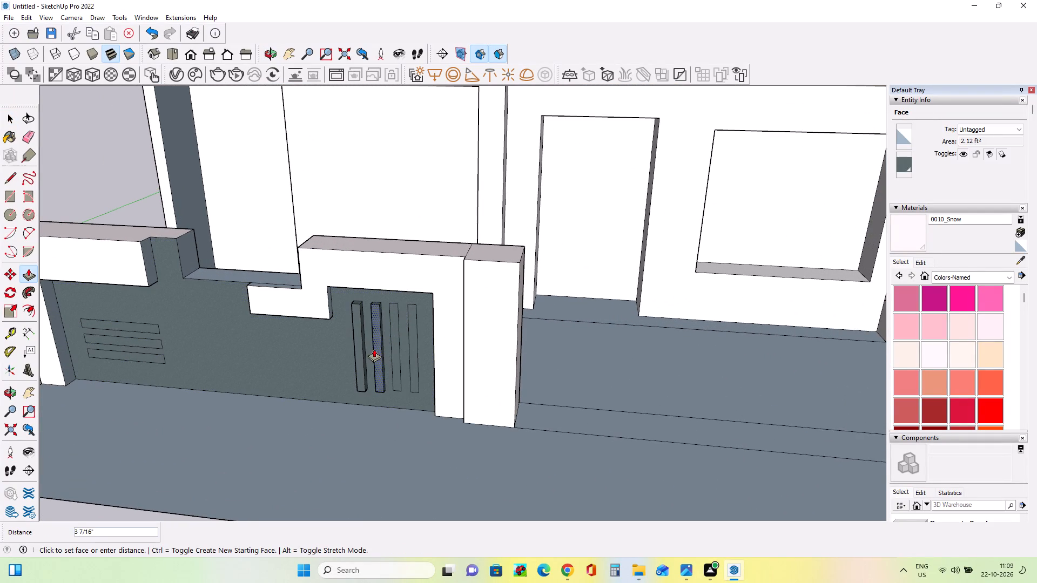
click(359, 348)
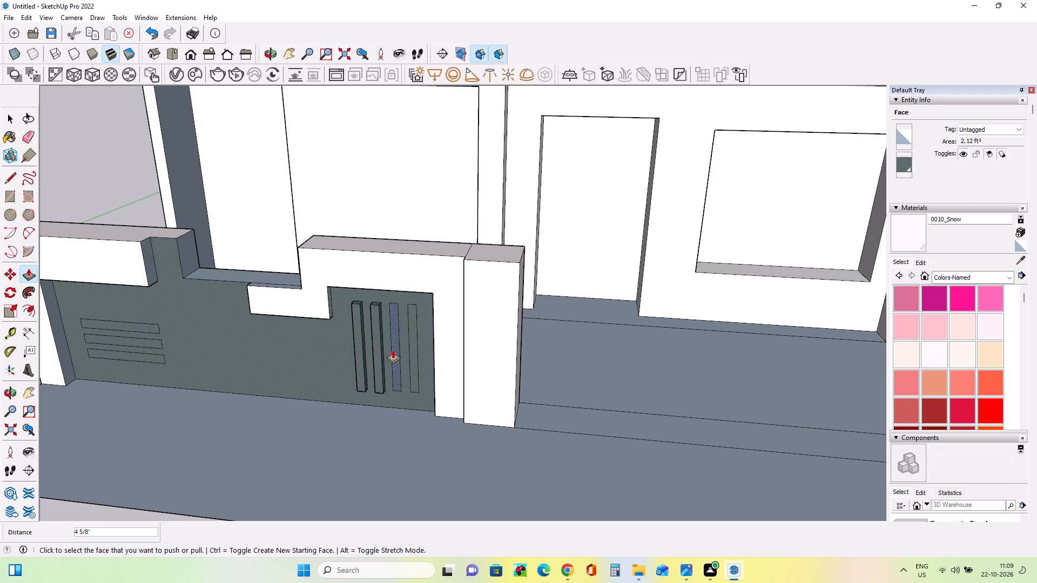
click(395, 352)
click(373, 354)
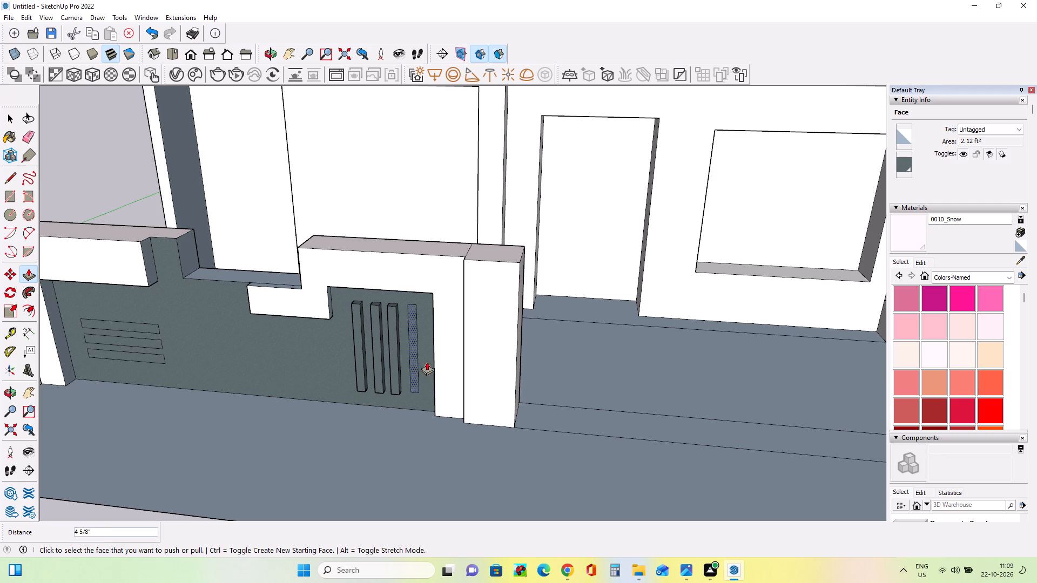
click(416, 362)
click(396, 366)
Extrude the three thin horizontal rectangles outward from the grey panel by about 4 1/2" to form raised bars.
scroll(526, 374, down, 3)
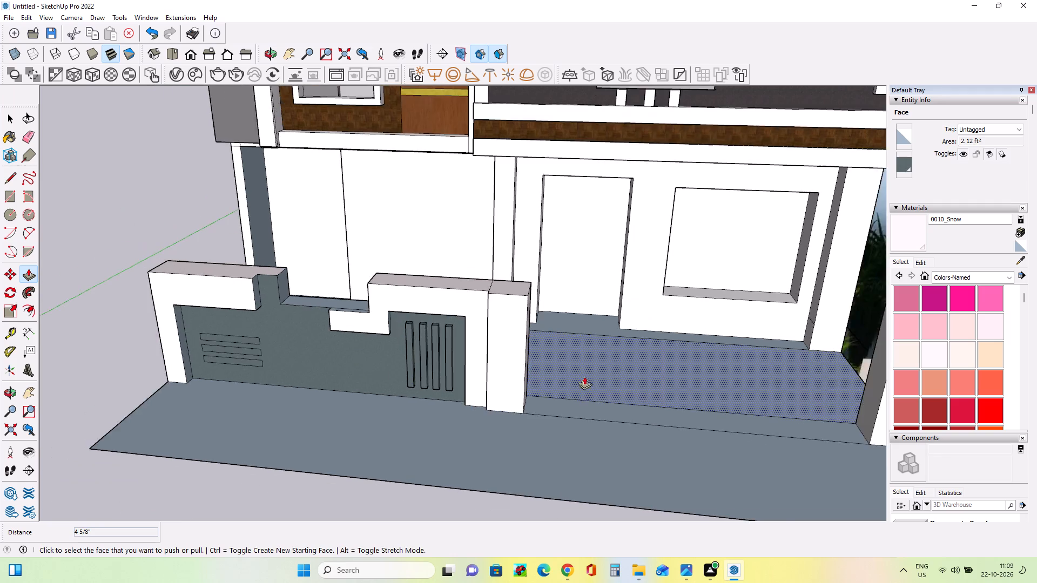
scroll(554, 352, down, 3)
middle_drag(292, 368, 365, 331)
scroll(304, 360, up, 6)
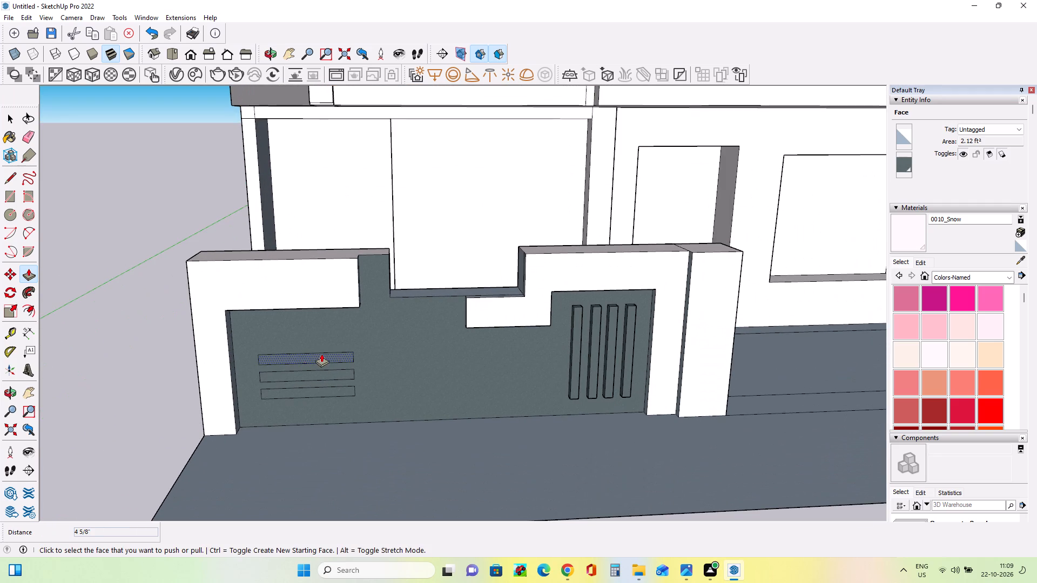
click(321, 354)
click(321, 356)
click(322, 372)
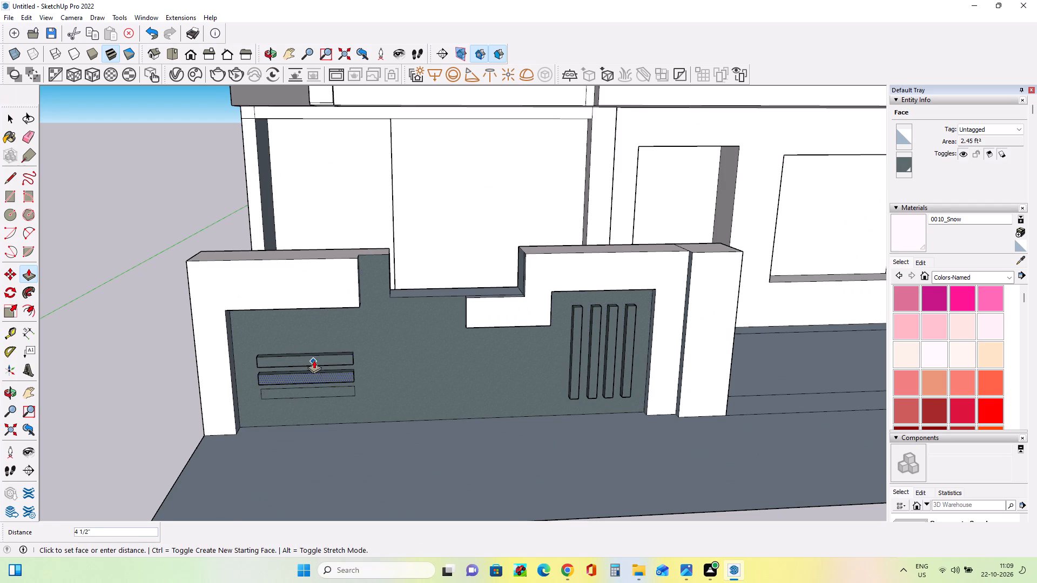
click(314, 360)
click(316, 389)
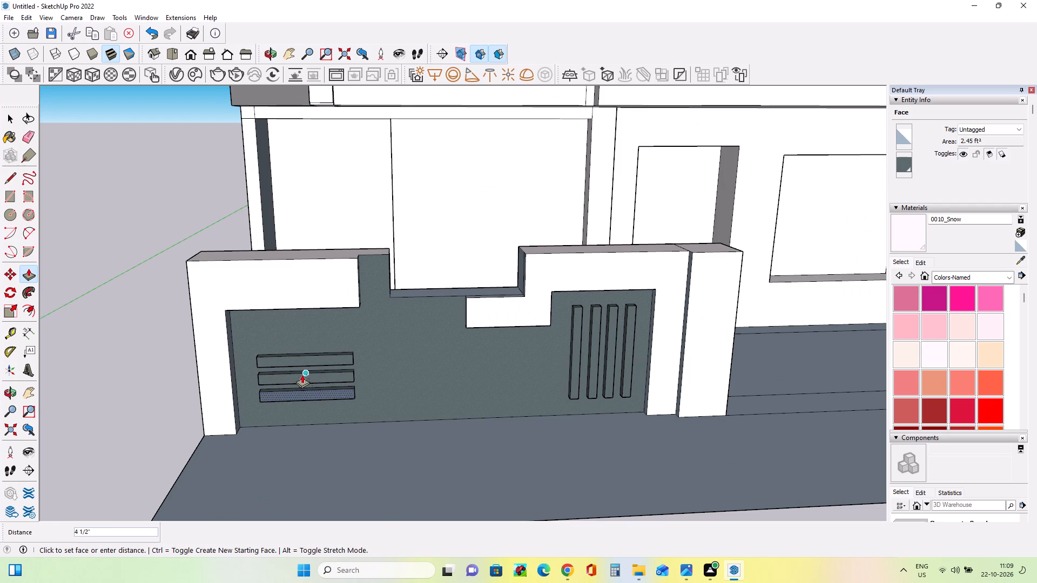
click(302, 375)
scroll(244, 308, down, 15)
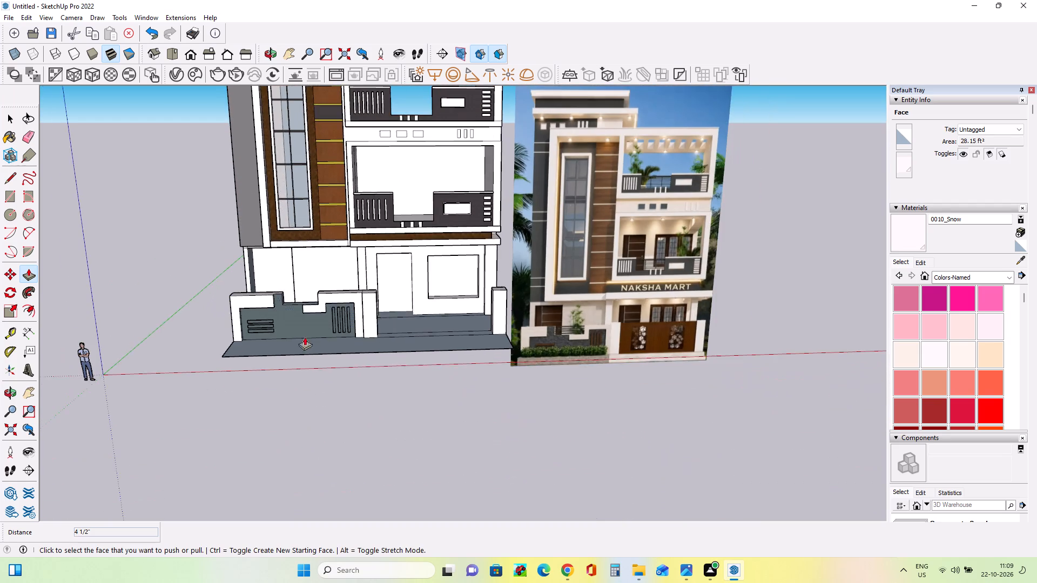
Paint the front faces of the boundary wall's four vertical slats with Wood Veneer 01 from the Wood materials.
middle_drag(437, 330, 411, 351)
click(987, 281)
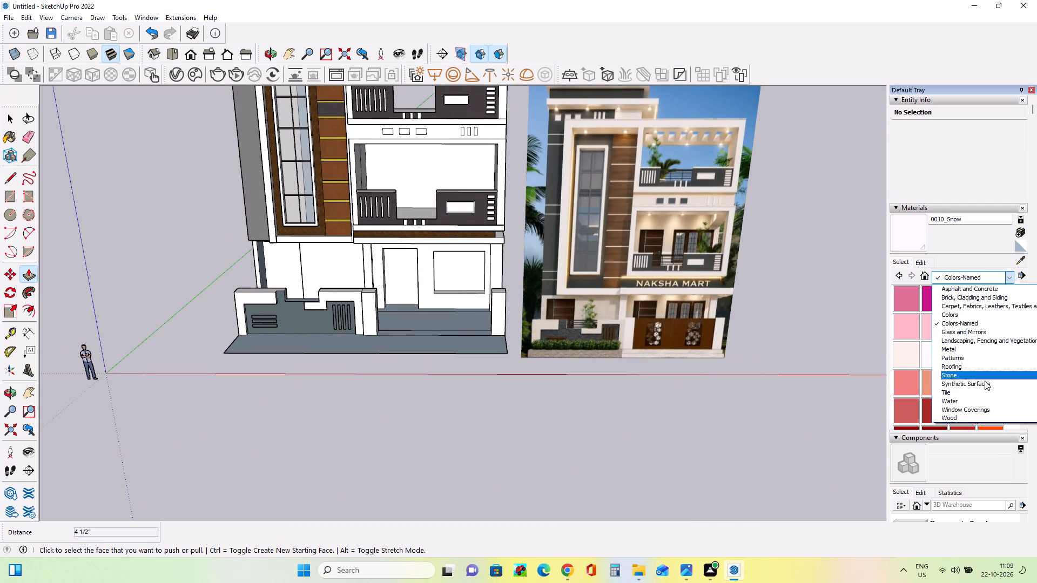
click(976, 413)
click(948, 267)
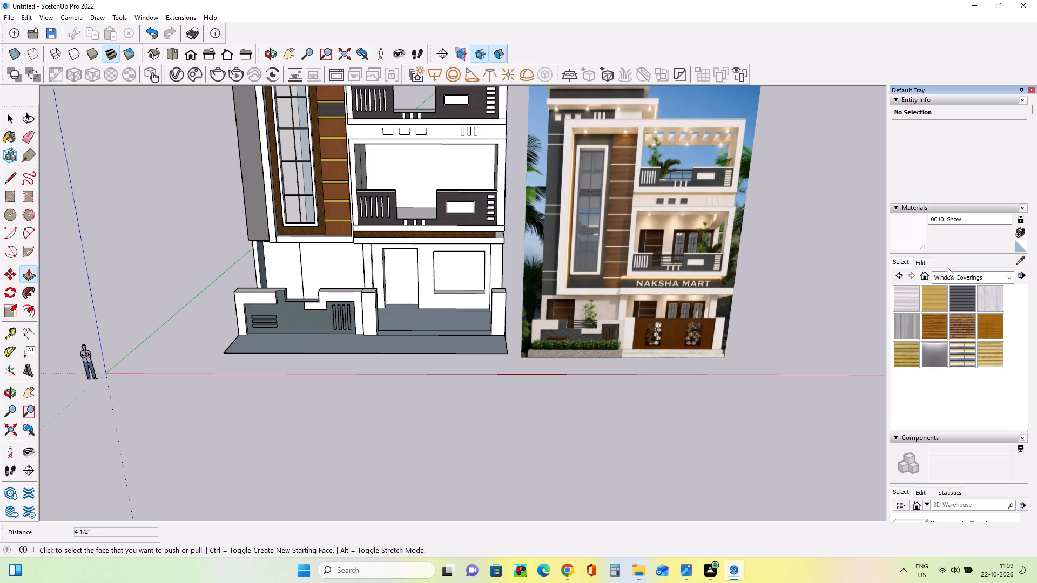
click(947, 289)
click(945, 283)
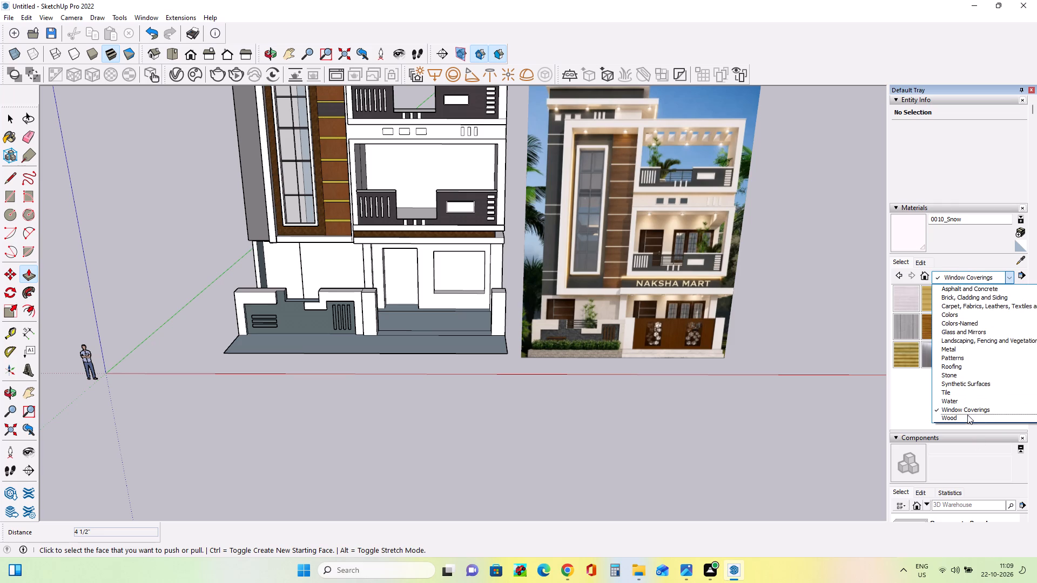
click(967, 415)
click(952, 354)
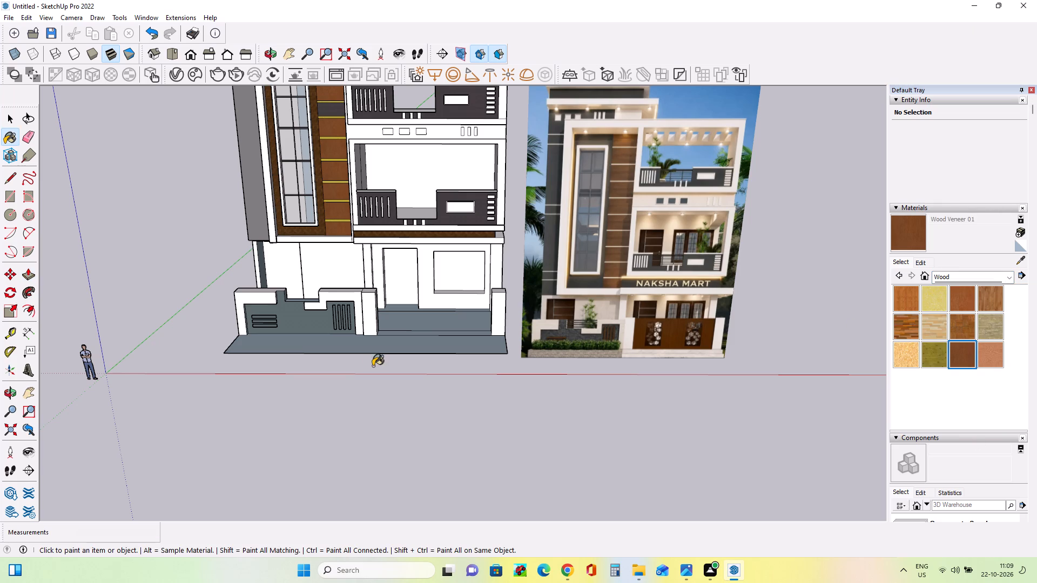
scroll(340, 327, up, 12)
click(377, 326)
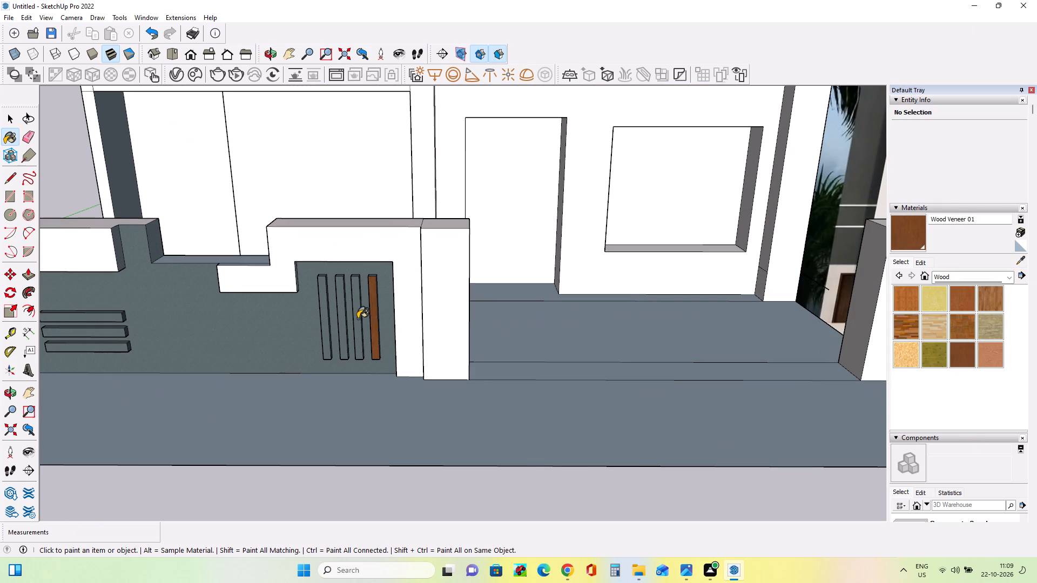
click(358, 318)
click(339, 320)
click(345, 322)
click(340, 317)
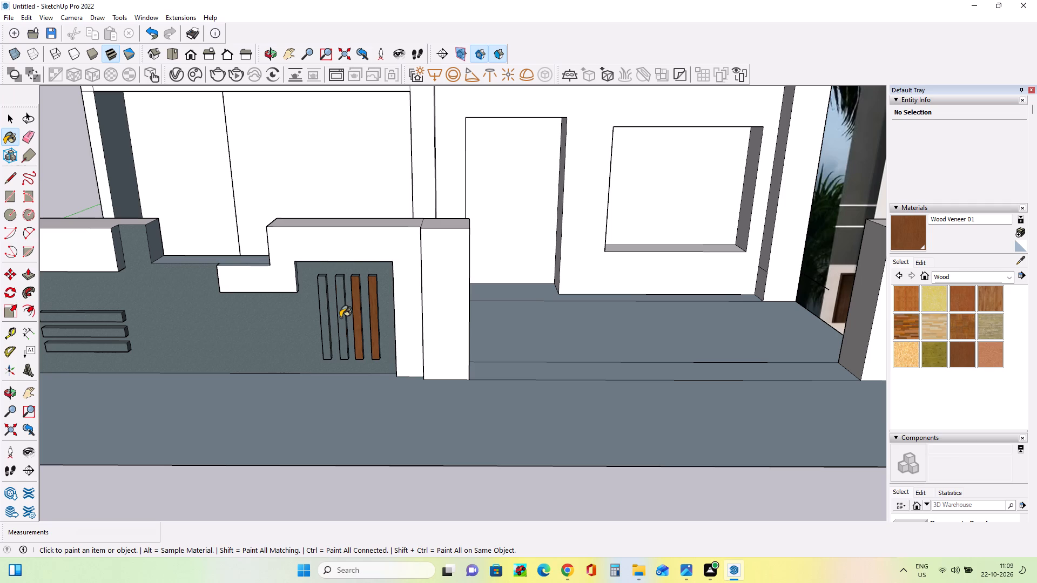
click(324, 316)
Paint both side faces of the four vertical slats with Wood Veneer 01.
scroll(326, 316, up, 8)
middle_drag(361, 344, 307, 358)
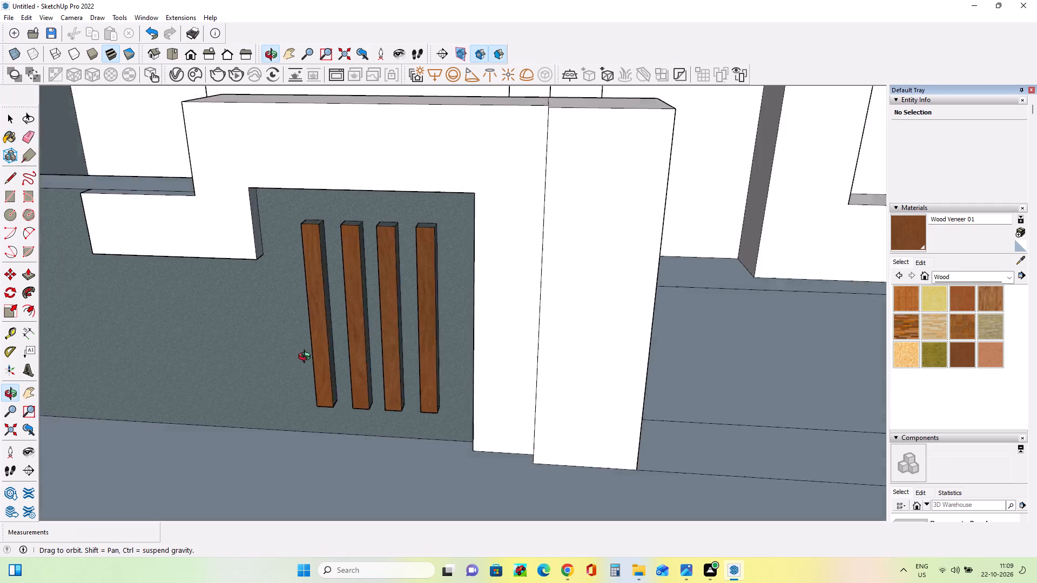
middle_drag(307, 358, 229, 358)
scroll(343, 299, up, 4)
click(314, 303)
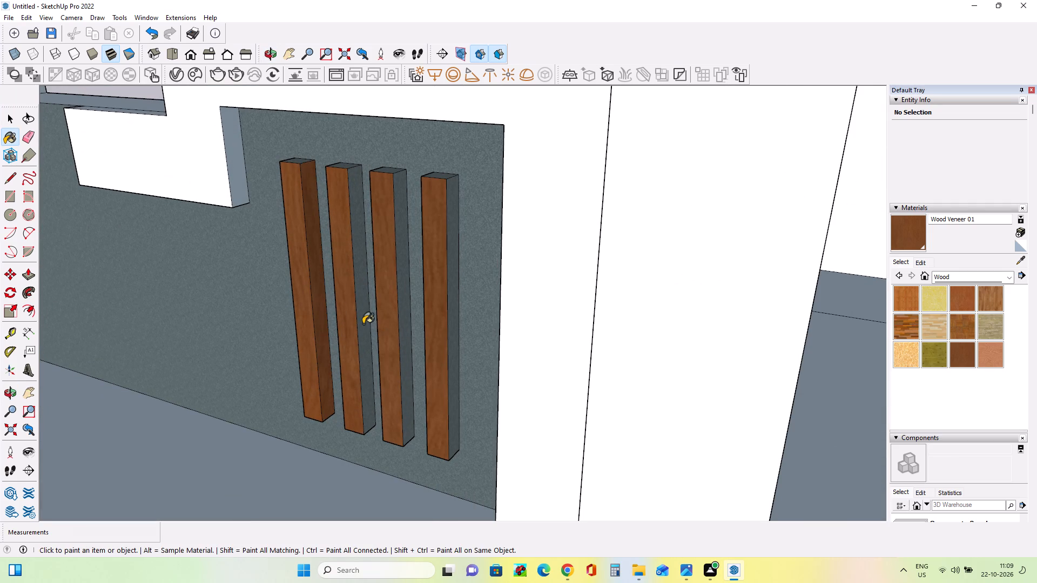
click(363, 324)
click(405, 347)
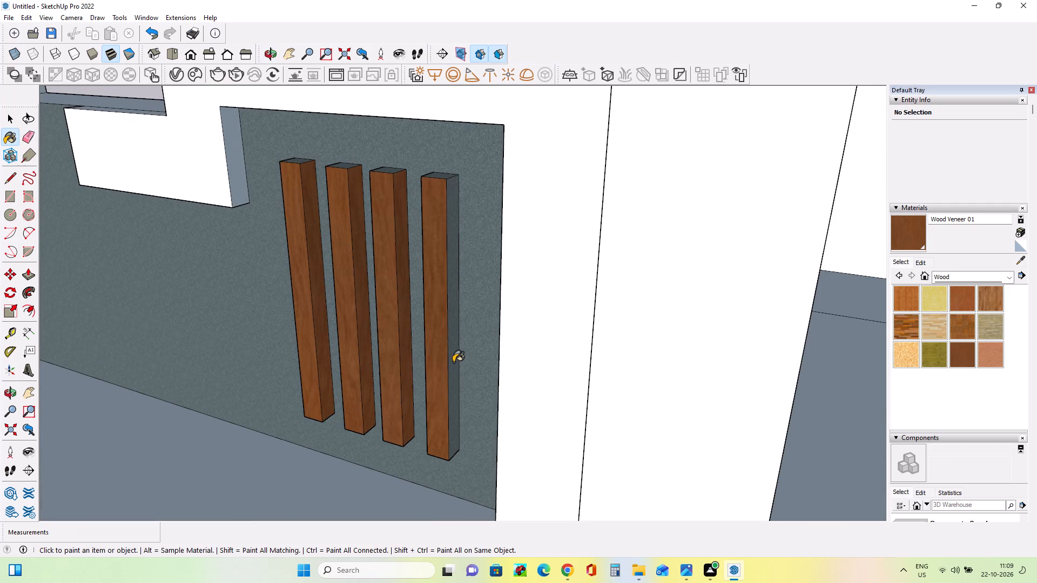
click(453, 362)
middle_drag(239, 314, 585, 316)
click(609, 310)
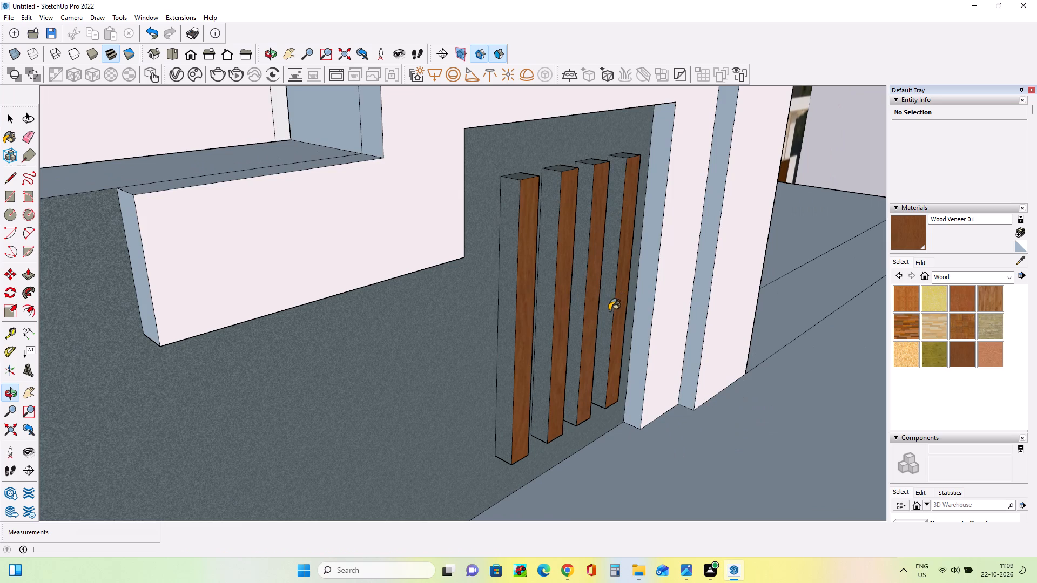
click(579, 330)
click(550, 333)
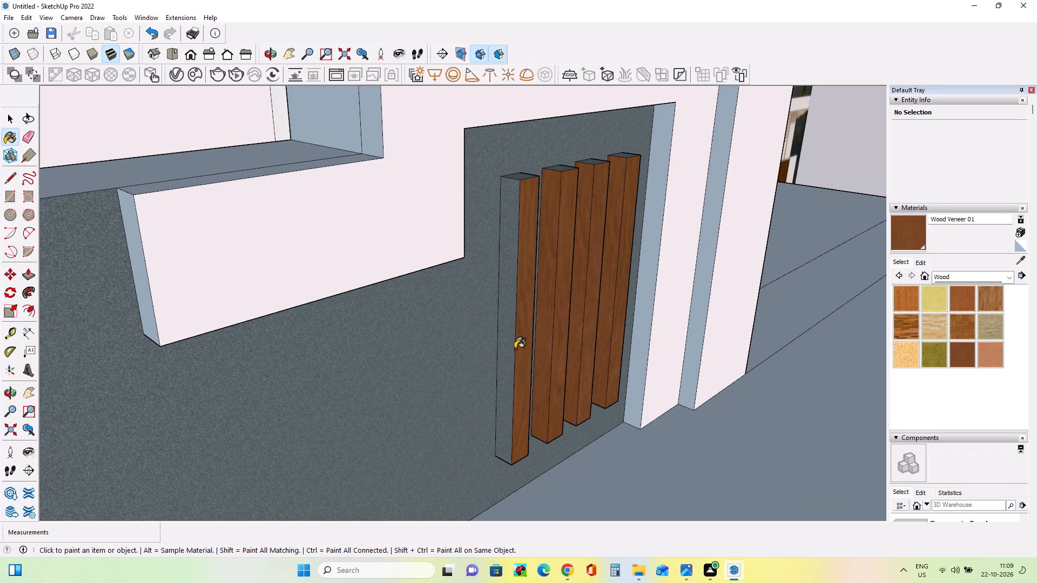
click(511, 344)
Paint the front and top faces of the boundary wall's three horizontal bars with Wood Veneer 01.
scroll(463, 256, down, 11)
scroll(617, 290, down, 3)
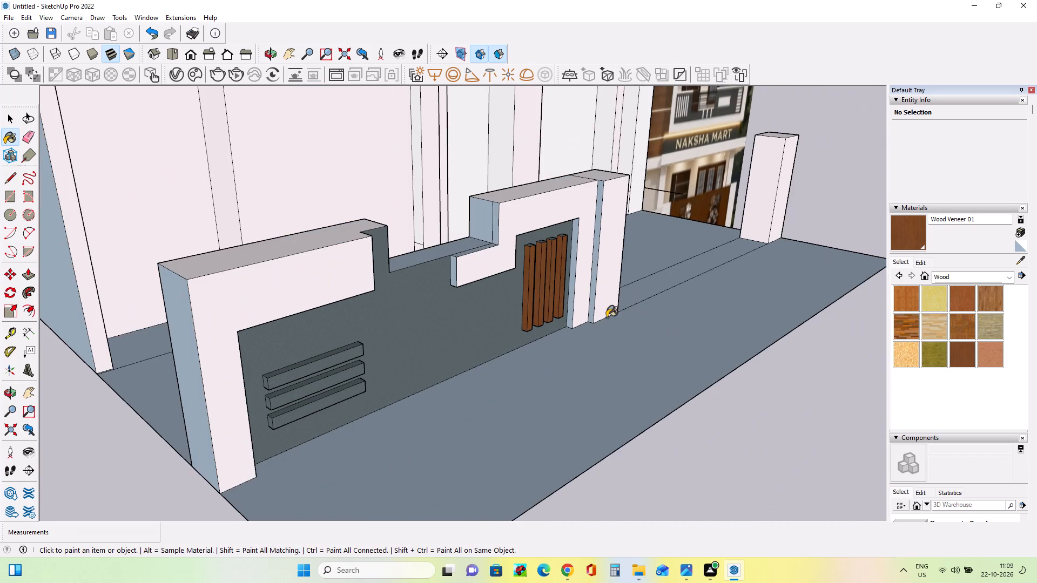
scroll(345, 364, up, 1)
middle_drag(322, 366, 159, 370)
scroll(241, 307, up, 7)
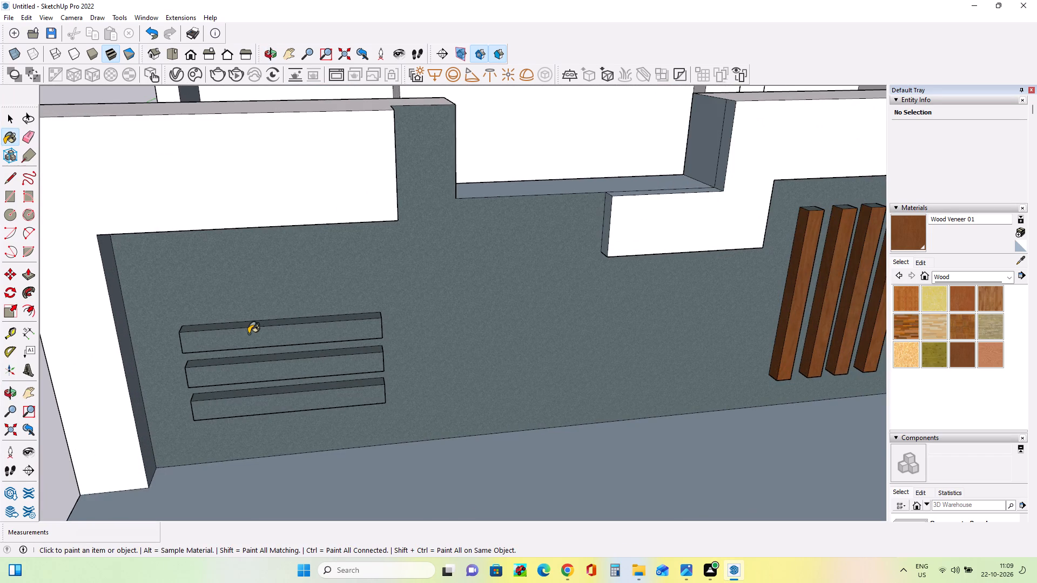
click(250, 336)
click(255, 371)
click(266, 421)
click(274, 399)
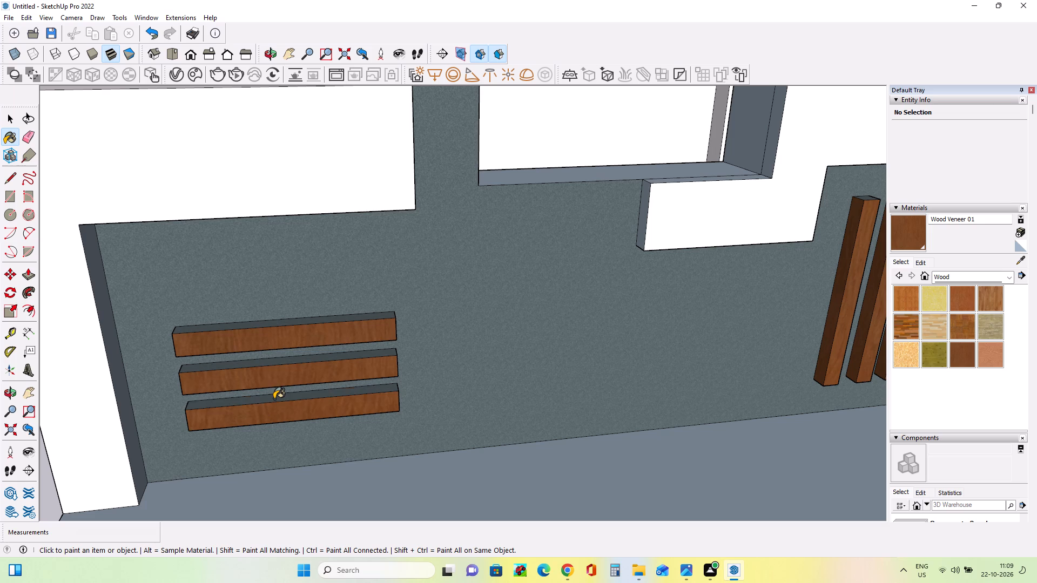
click(265, 365)
click(262, 328)
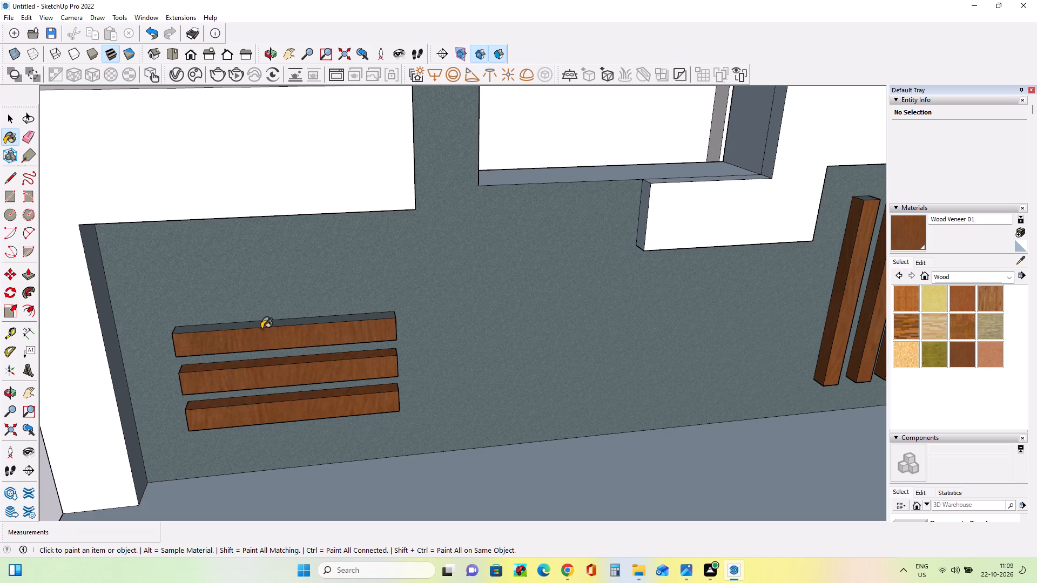
click(250, 327)
Draw a door rectangle about 7' 11" wide and 11' 10" high on the back wall of the lower balcony.
scroll(236, 315, down, 12)
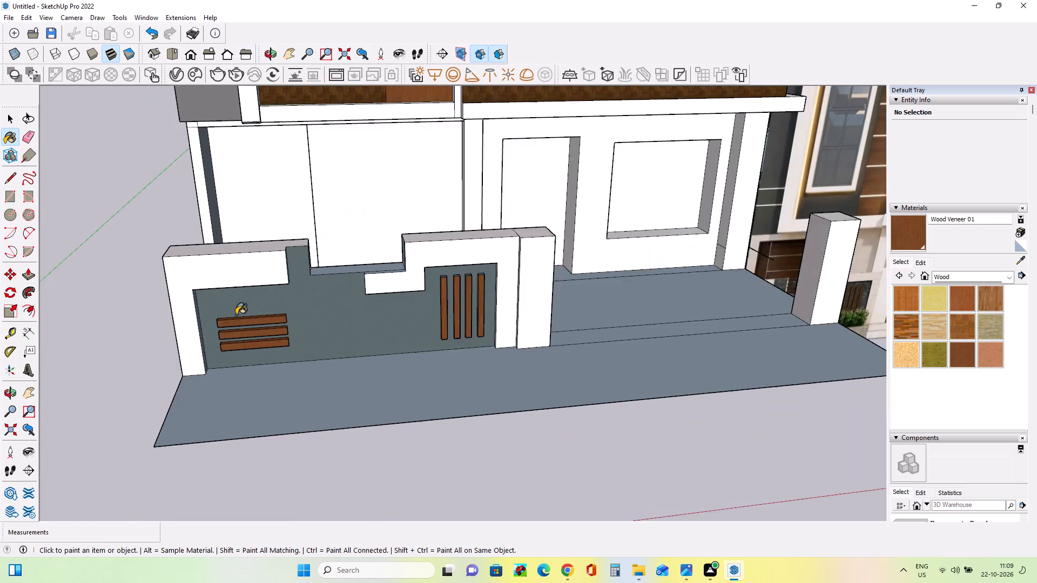
scroll(236, 315, down, 13)
middle_drag(495, 361, 441, 363)
scroll(441, 363, down, 4)
middle_drag(421, 238, 455, 167)
scroll(401, 191, up, 7)
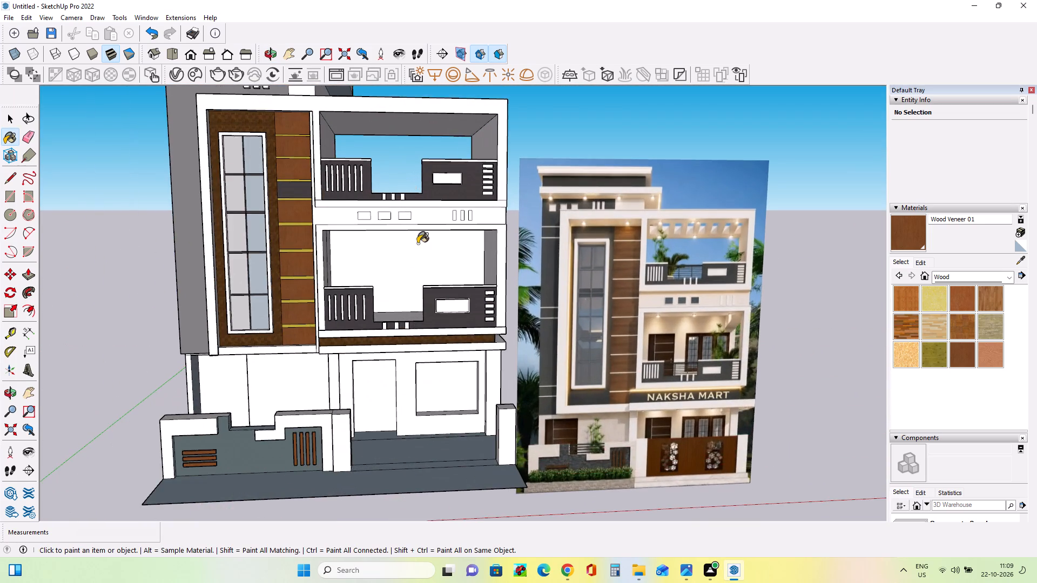
middle_drag(418, 245, 426, 283)
click(8, 201)
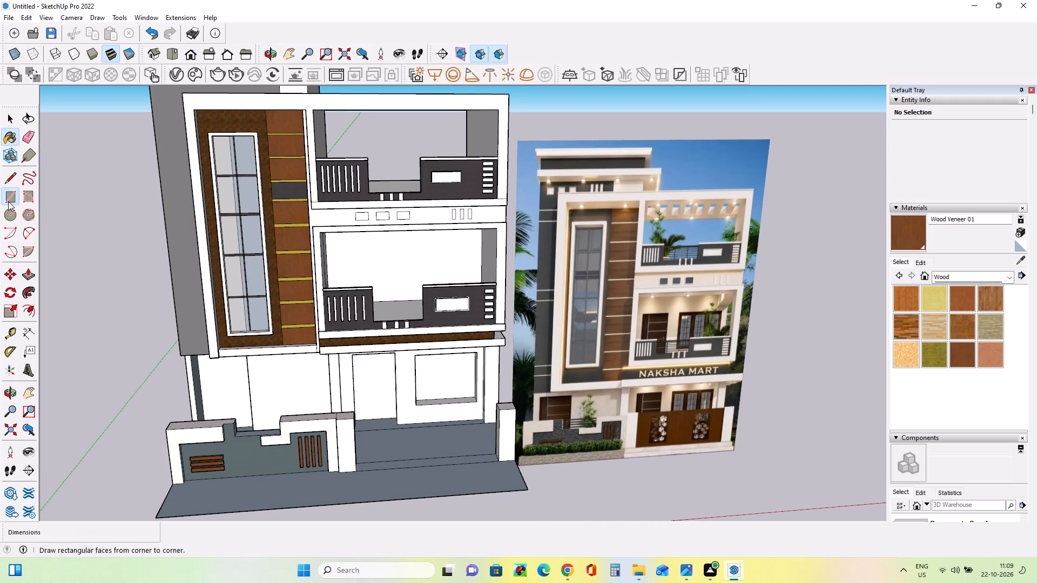
middle_drag(251, 308, 214, 356)
scroll(344, 290, down, 4)
middle_drag(388, 279, 394, 258)
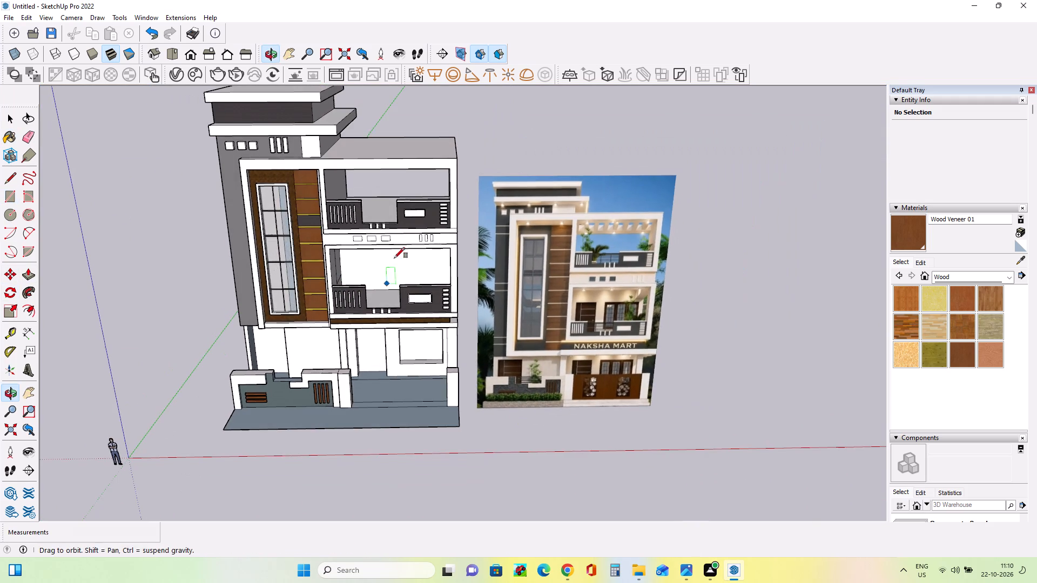
scroll(361, 263, up, 4)
middle_drag(375, 295, 378, 331)
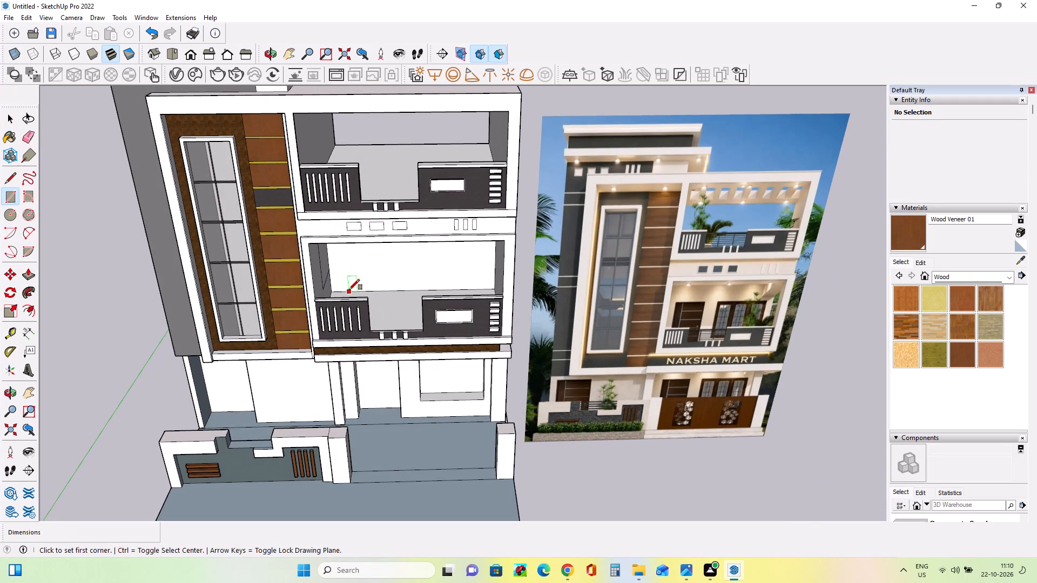
click(347, 290)
middle_drag(362, 266, 418, 176)
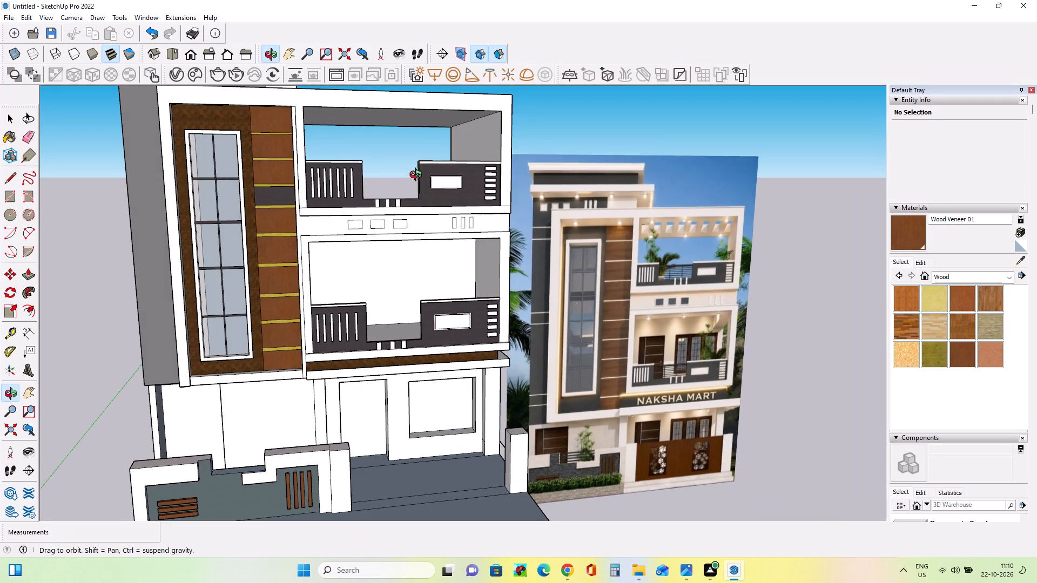
middle_drag(418, 176, 419, 179)
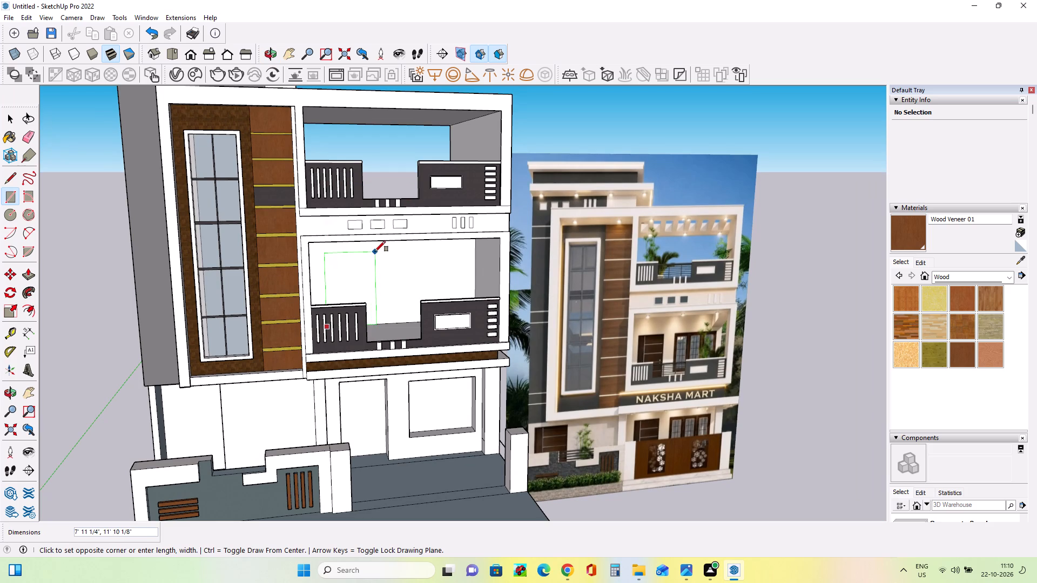
click(375, 254)
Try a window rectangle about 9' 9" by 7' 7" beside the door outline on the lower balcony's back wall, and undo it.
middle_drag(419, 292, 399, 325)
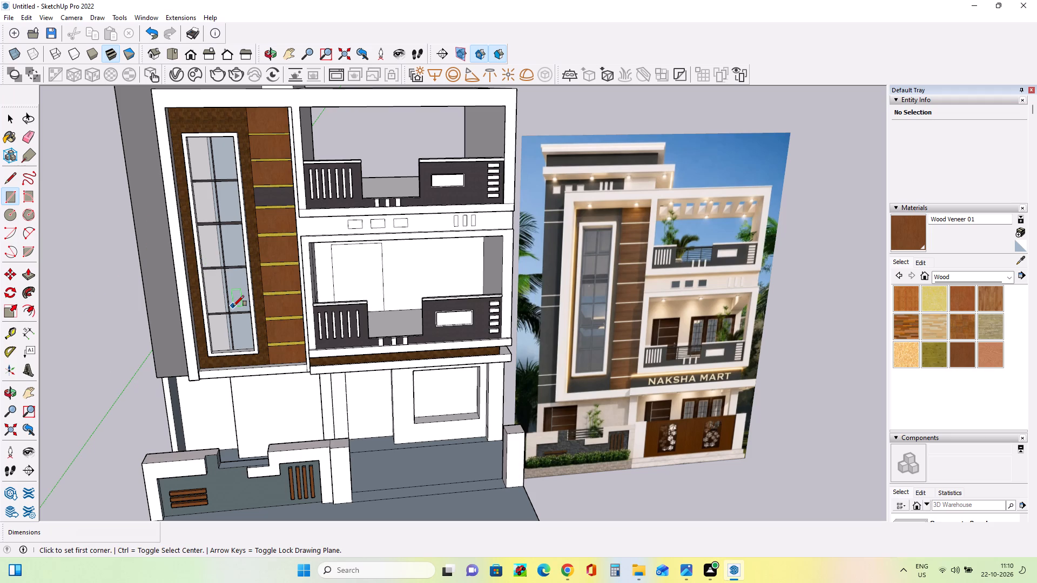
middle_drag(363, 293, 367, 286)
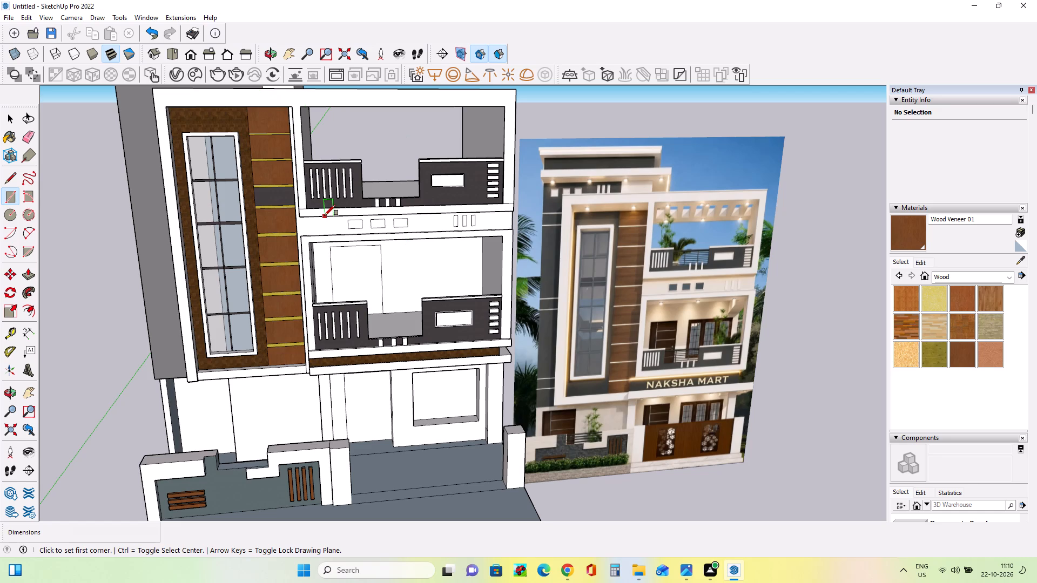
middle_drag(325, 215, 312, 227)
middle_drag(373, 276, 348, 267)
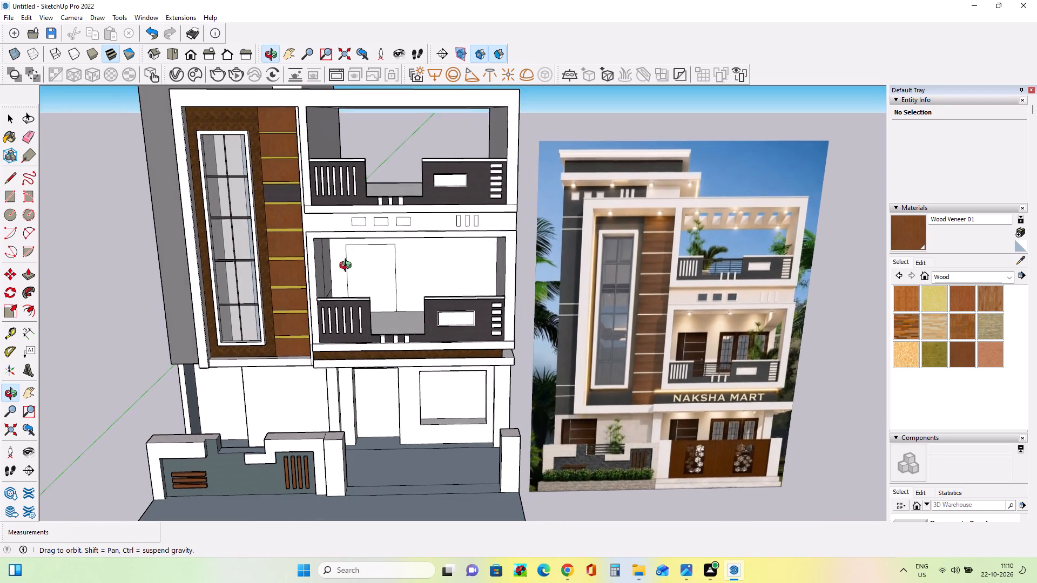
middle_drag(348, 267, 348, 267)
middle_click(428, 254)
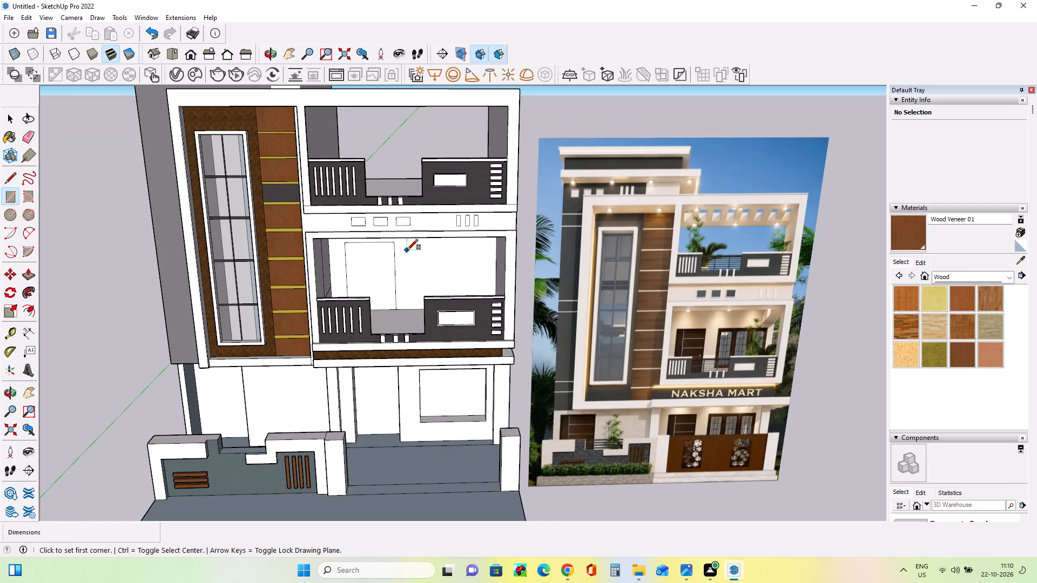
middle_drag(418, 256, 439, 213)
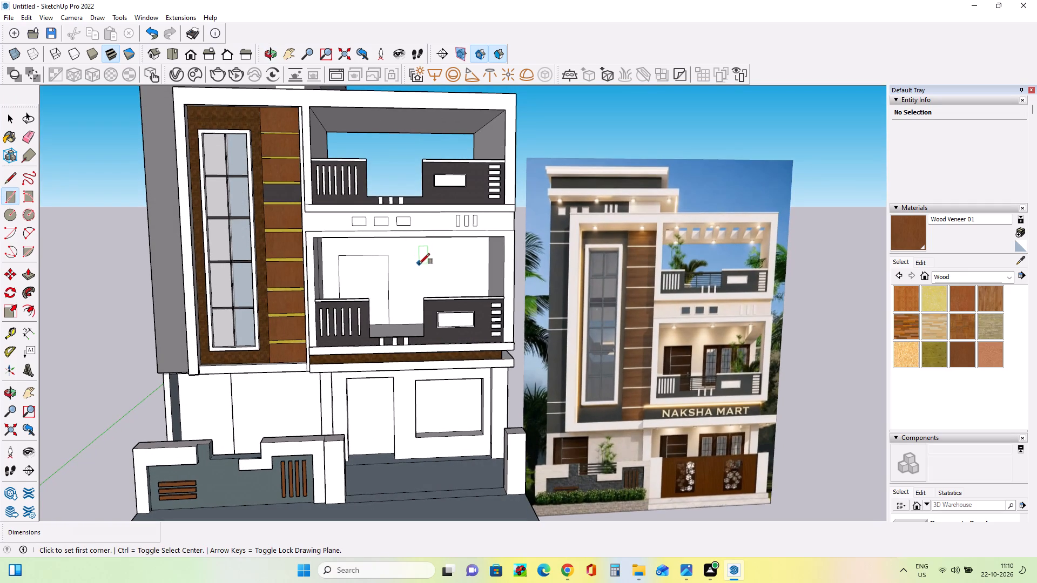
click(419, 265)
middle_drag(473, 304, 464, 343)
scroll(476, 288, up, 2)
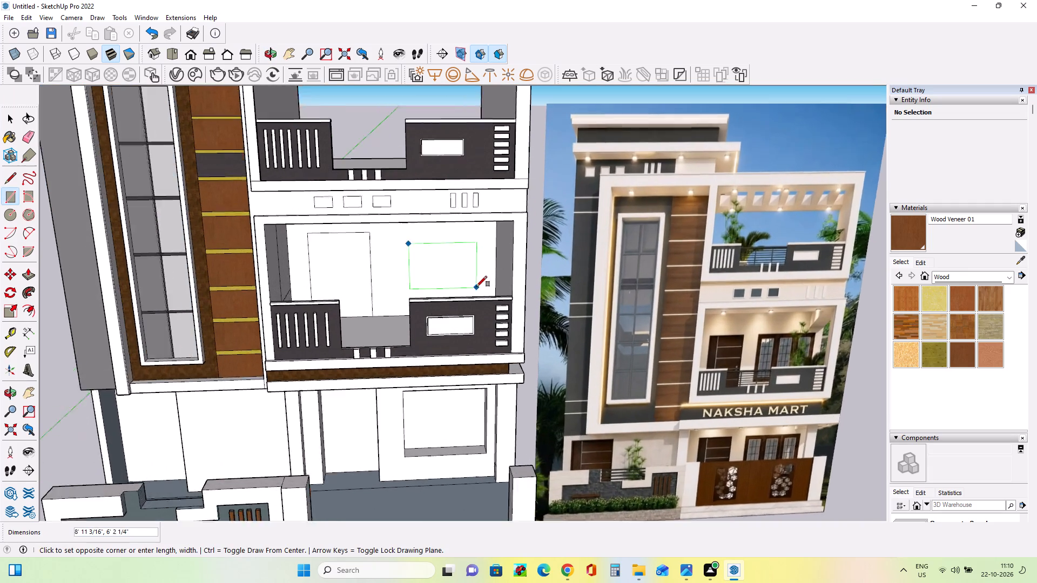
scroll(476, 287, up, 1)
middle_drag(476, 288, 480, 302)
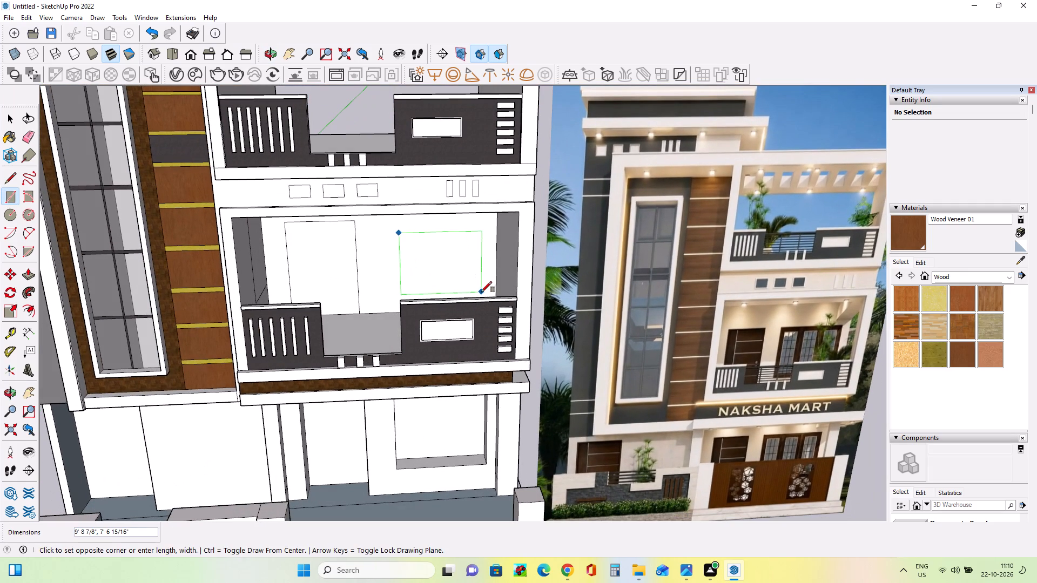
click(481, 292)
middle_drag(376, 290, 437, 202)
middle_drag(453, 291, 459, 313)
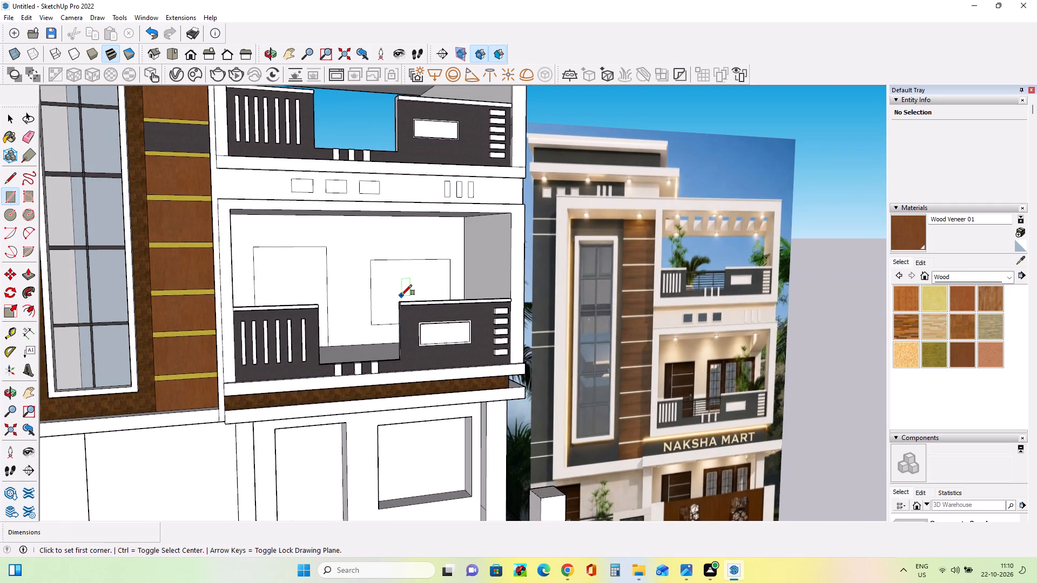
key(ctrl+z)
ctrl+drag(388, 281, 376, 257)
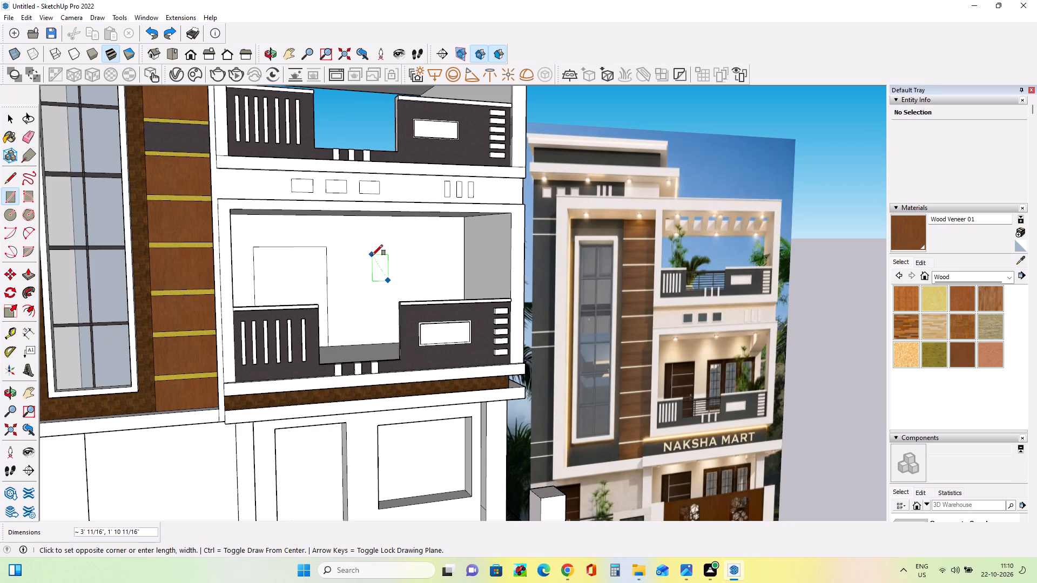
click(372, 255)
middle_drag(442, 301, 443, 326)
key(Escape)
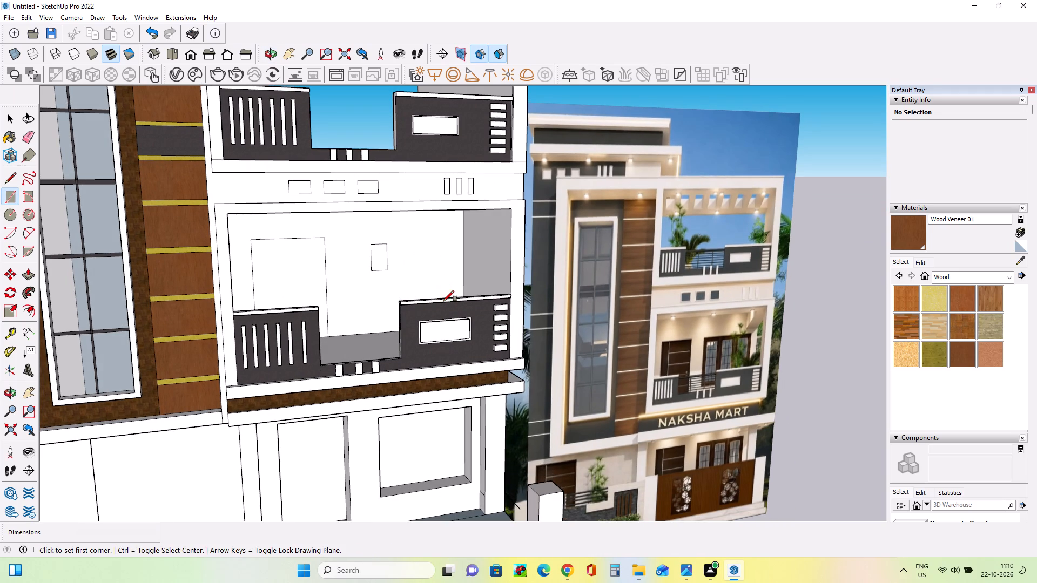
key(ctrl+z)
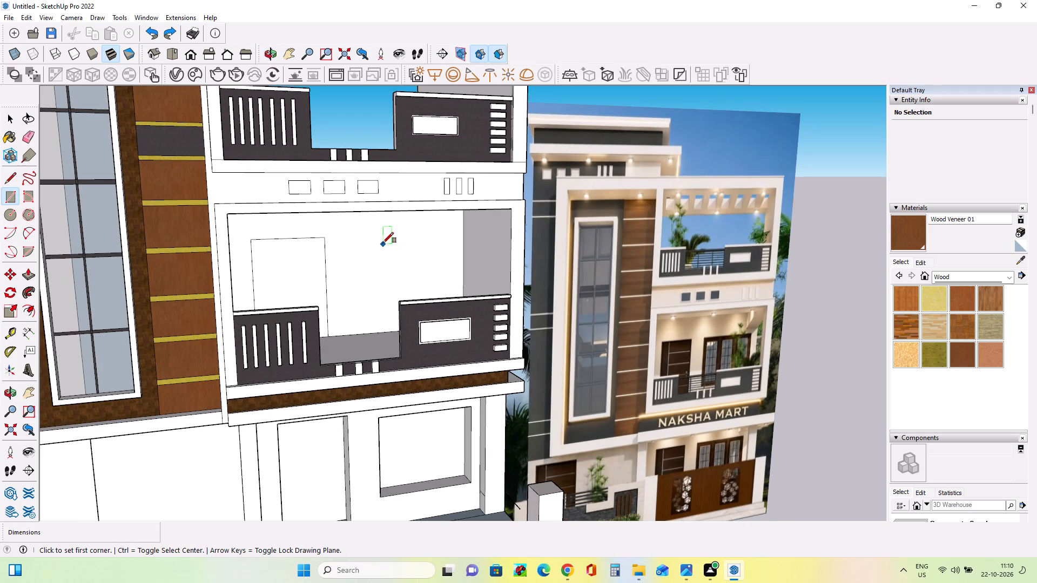
Draw a window rectangle about 8' 10" by 8' 4" beside the door outline on the lower balcony's back wall.
click(376, 246)
middle_drag(441, 275, 437, 302)
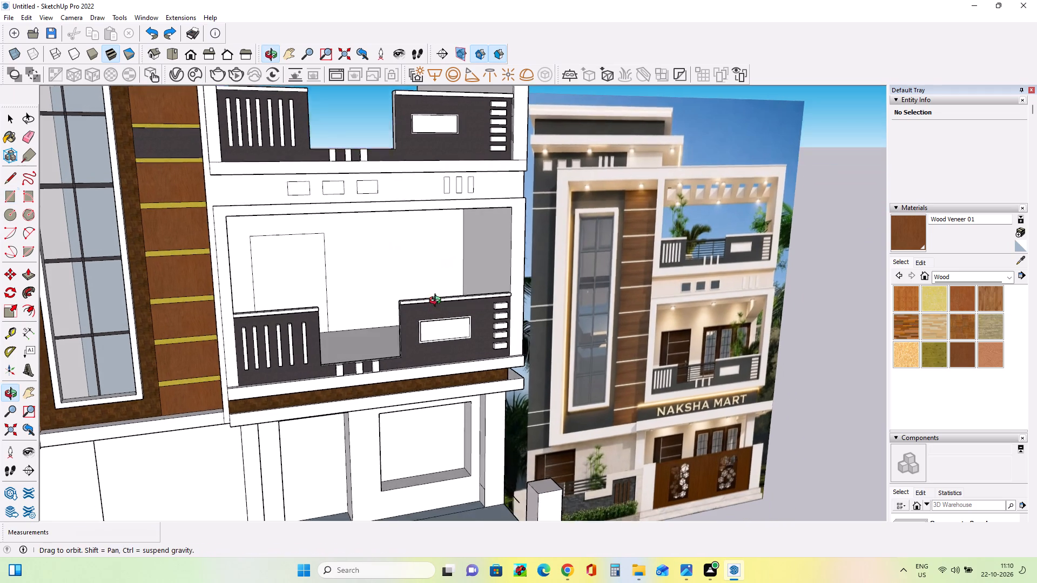
middle_drag(437, 302, 423, 327)
scroll(452, 256, up, 4)
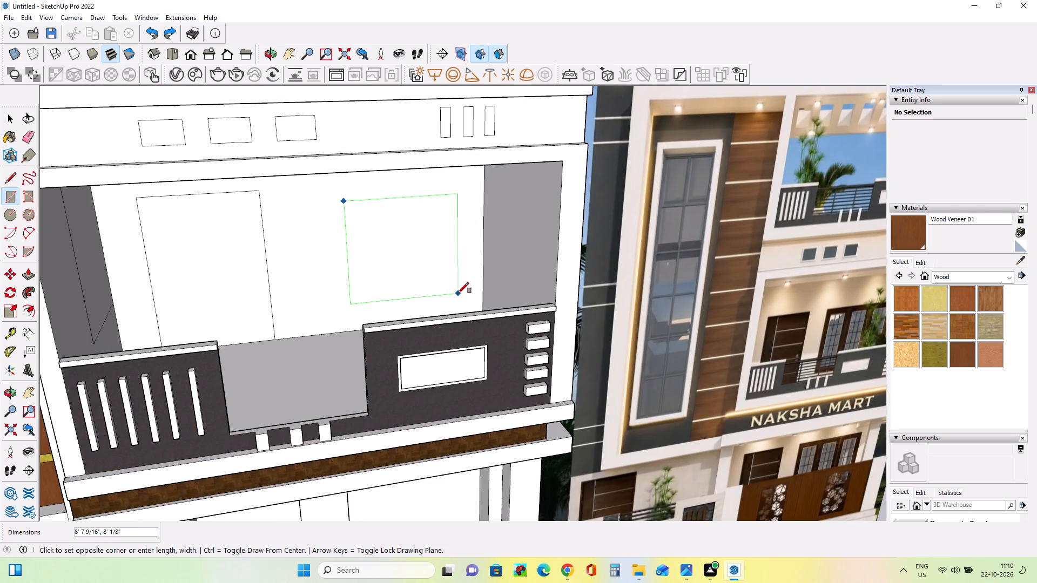
click(460, 296)
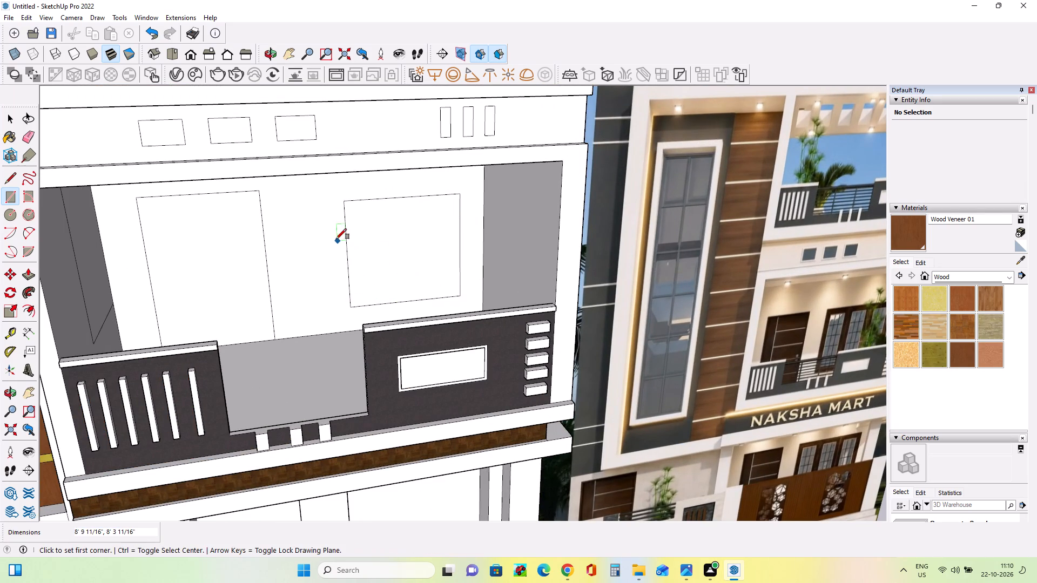
Recess the lower balcony's window face about 2' 11" into the wall and pull it back forward about 1' 2".
scroll(336, 239, down, 7)
middle_drag(407, 252, 354, 191)
middle_drag(373, 241, 387, 265)
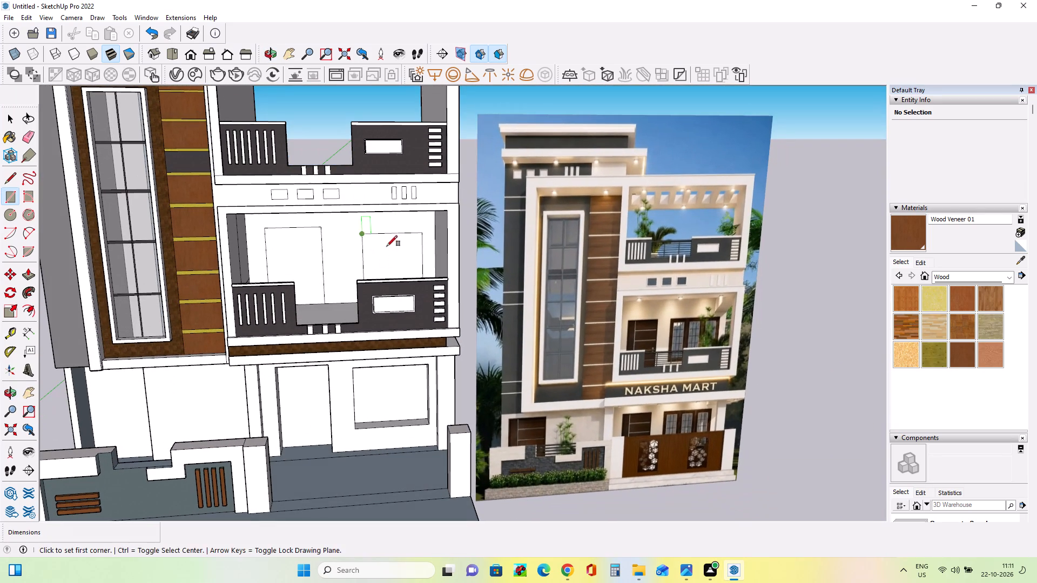
click(29, 271)
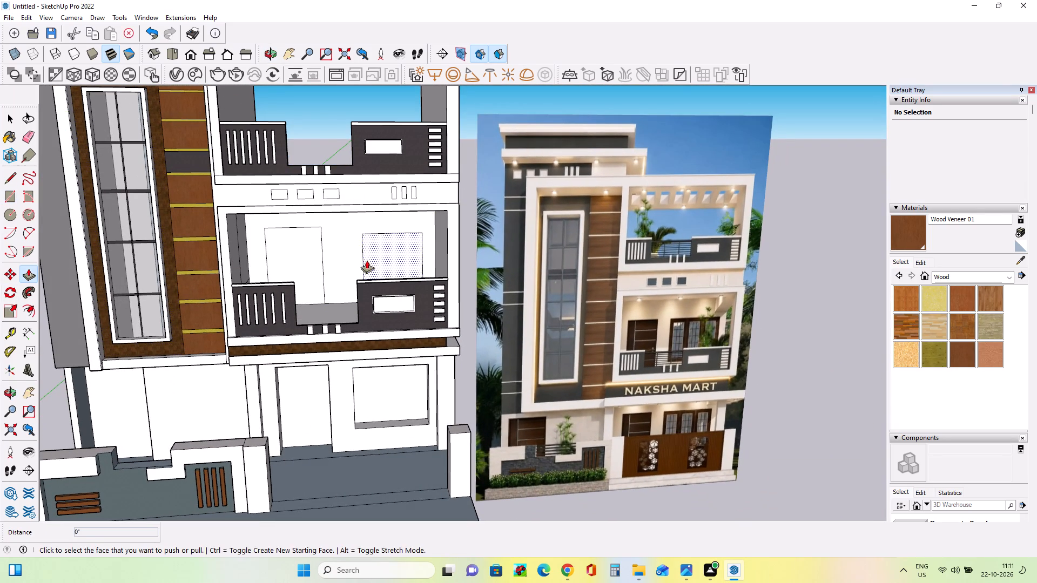
click(367, 260)
click(367, 257)
scroll(408, 250, up, 2)
middle_drag(380, 262, 223, 311)
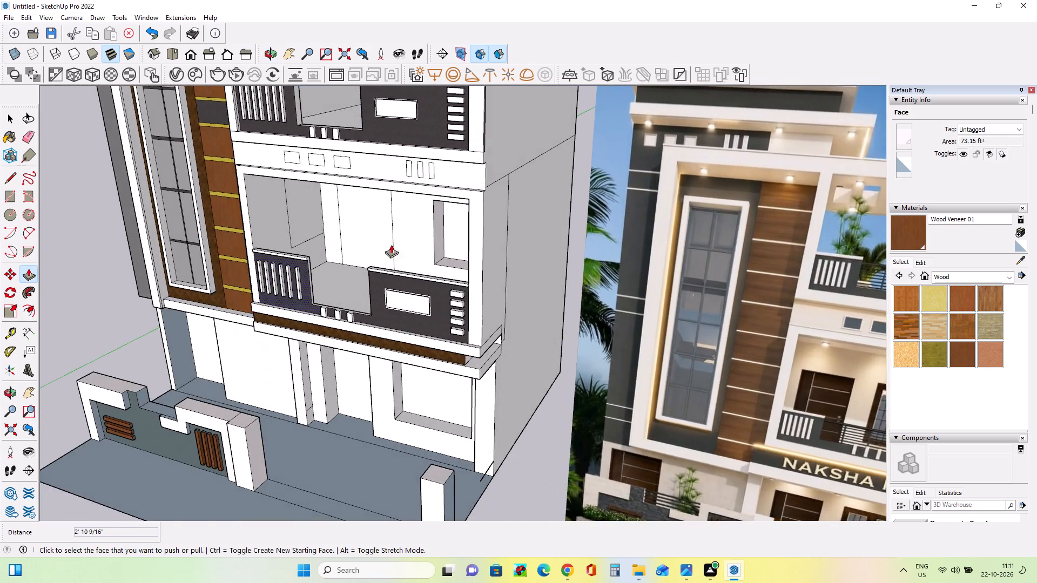
scroll(410, 247, up, 3)
click(474, 242)
click(470, 247)
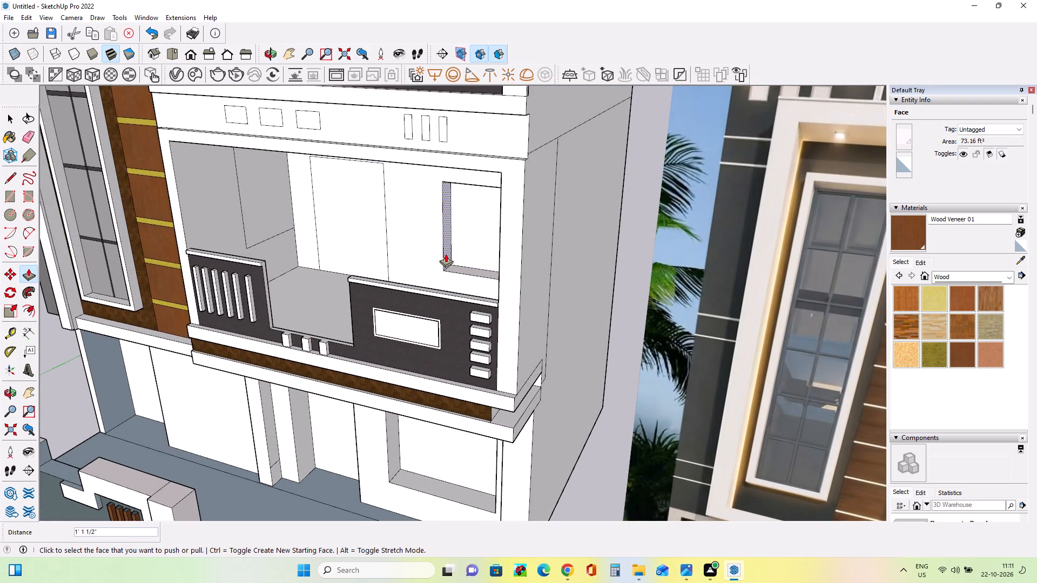
Widen the recessed window opening toward the door by pushing its side reveal, and lower its sill about 3".
click(447, 254)
click(436, 249)
middle_drag(353, 274, 542, 229)
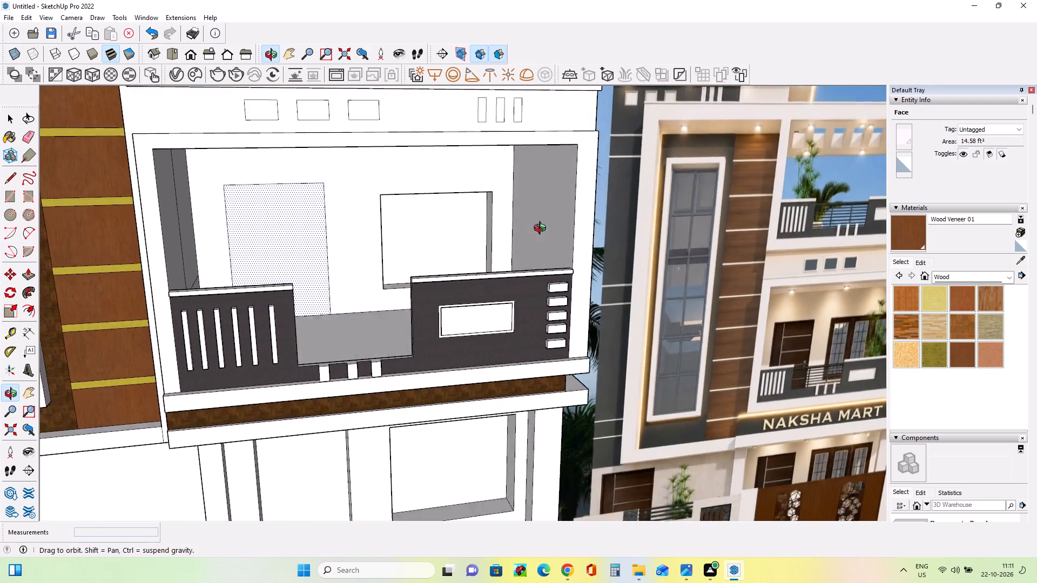
middle_drag(542, 229, 523, 205)
scroll(455, 206, up, 1)
middle_drag(472, 241, 504, 348)
scroll(399, 238, up, 4)
click(409, 239)
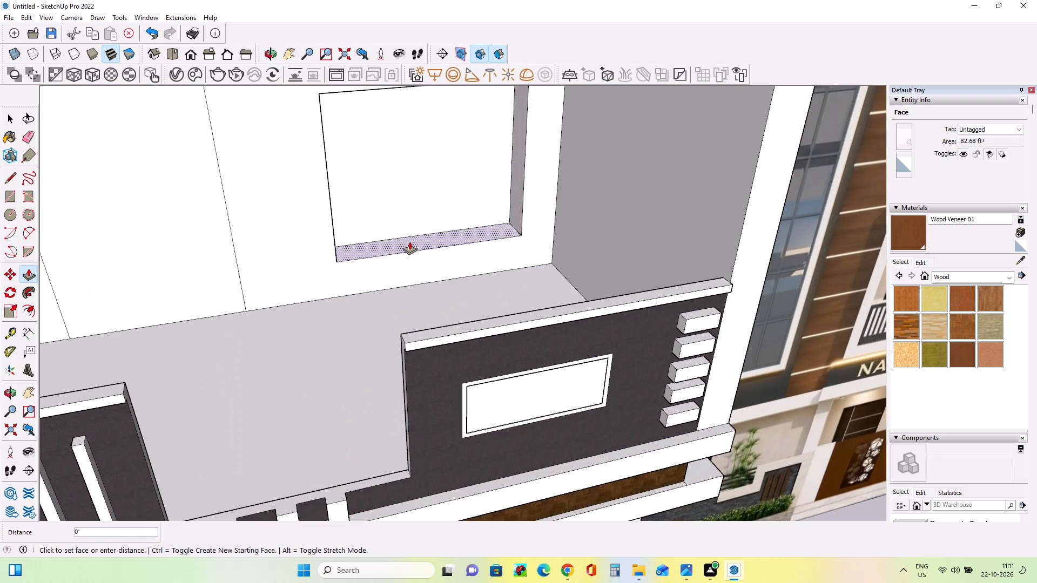
click(409, 243)
Recess the door face on the lower balcony's back wall about 3' 11".
middle_drag(396, 268, 315, 257)
scroll(314, 257, down, 7)
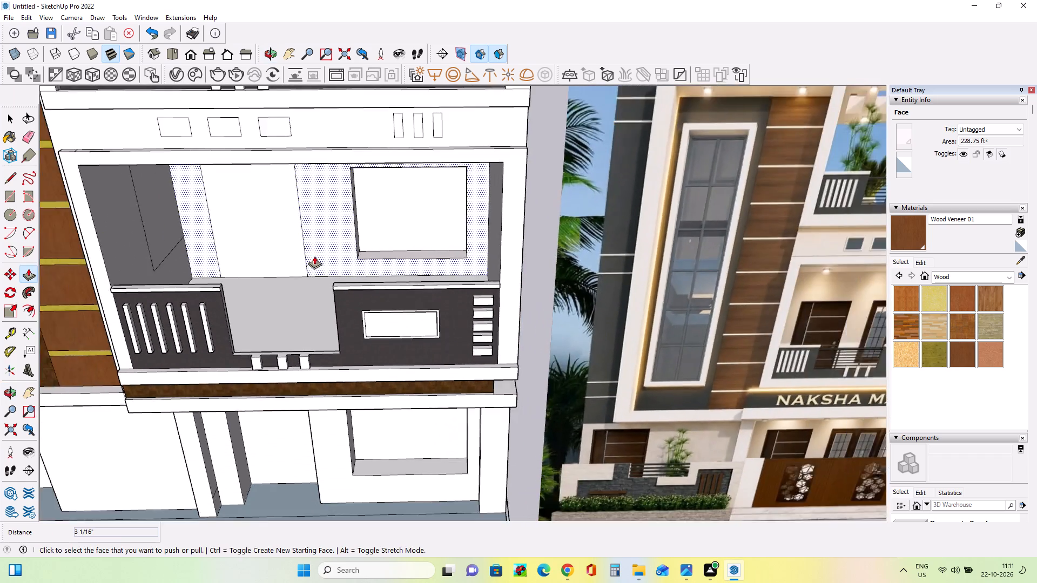
middle_drag(370, 231, 403, 125)
middle_drag(274, 227, 297, 219)
click(256, 265)
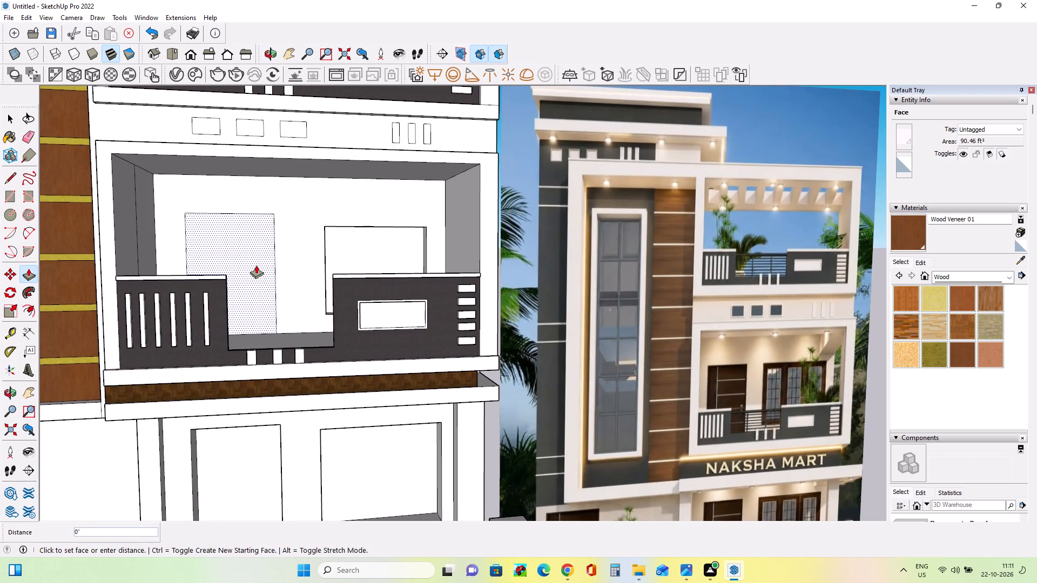
click(258, 263)
Extrude the three rectangular panels on the band above the lower balcony outward about 1' 2 1/2".
middle_drag(371, 227, 396, 306)
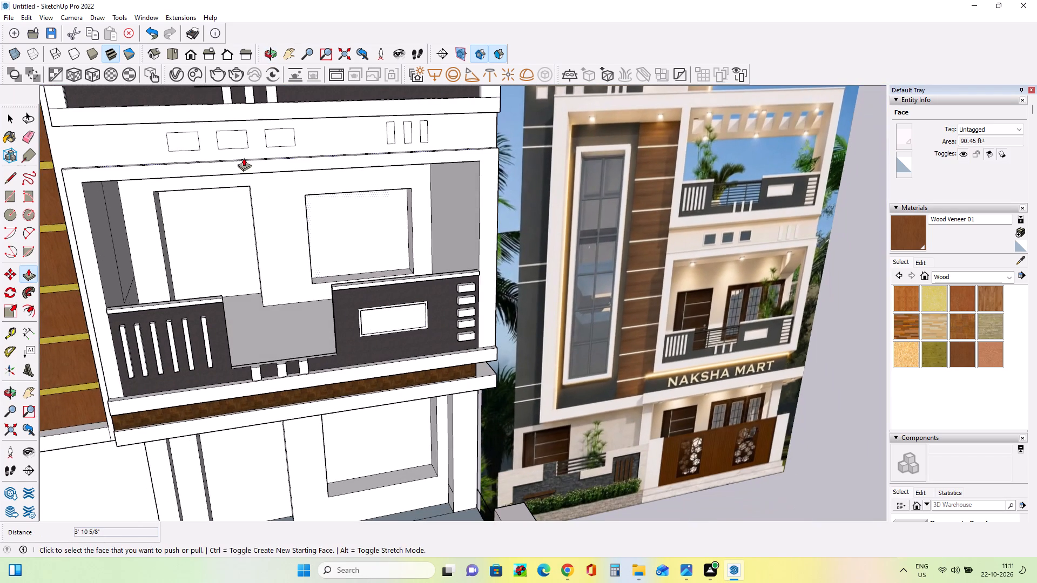
click(187, 143)
click(187, 145)
scroll(247, 172, down, 2)
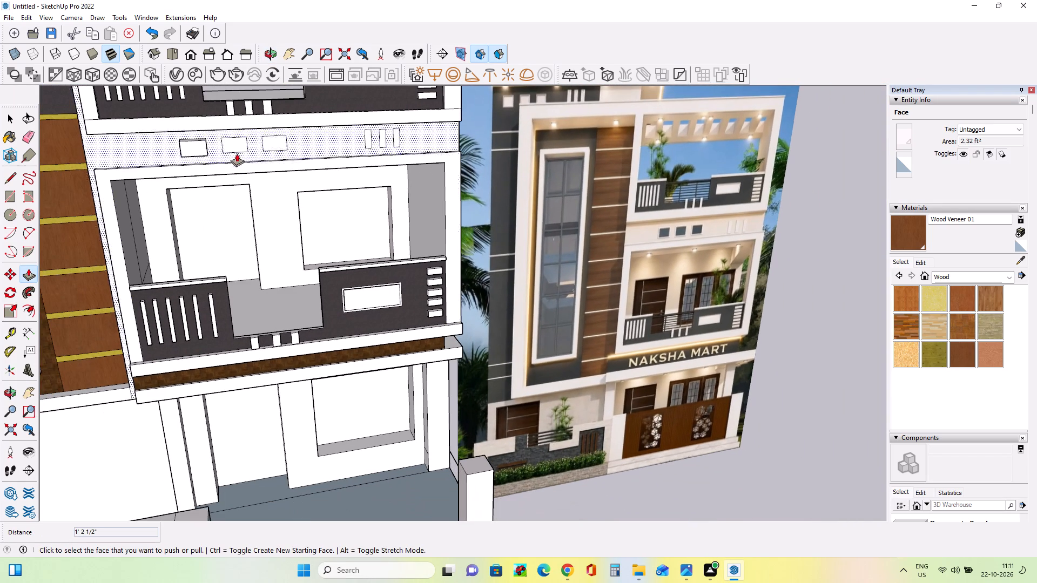
click(232, 146)
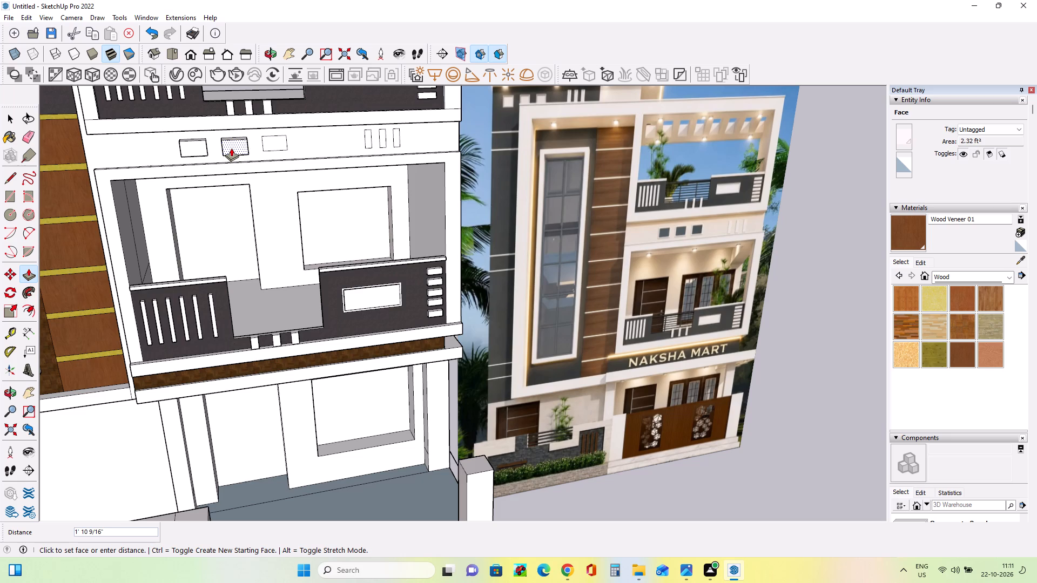
click(205, 148)
click(266, 145)
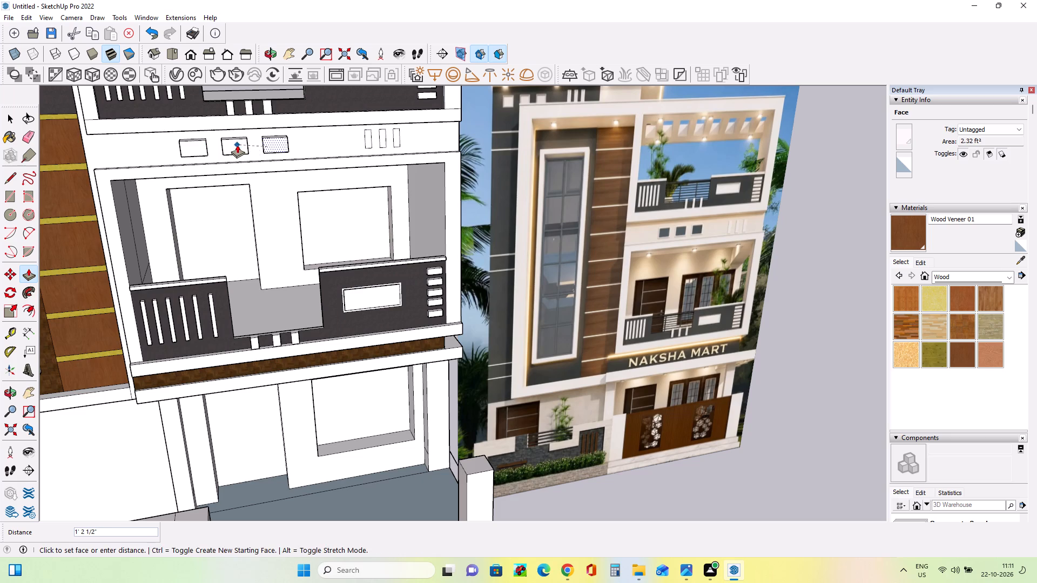
click(237, 145)
scroll(348, 141, up, 3)
click(375, 140)
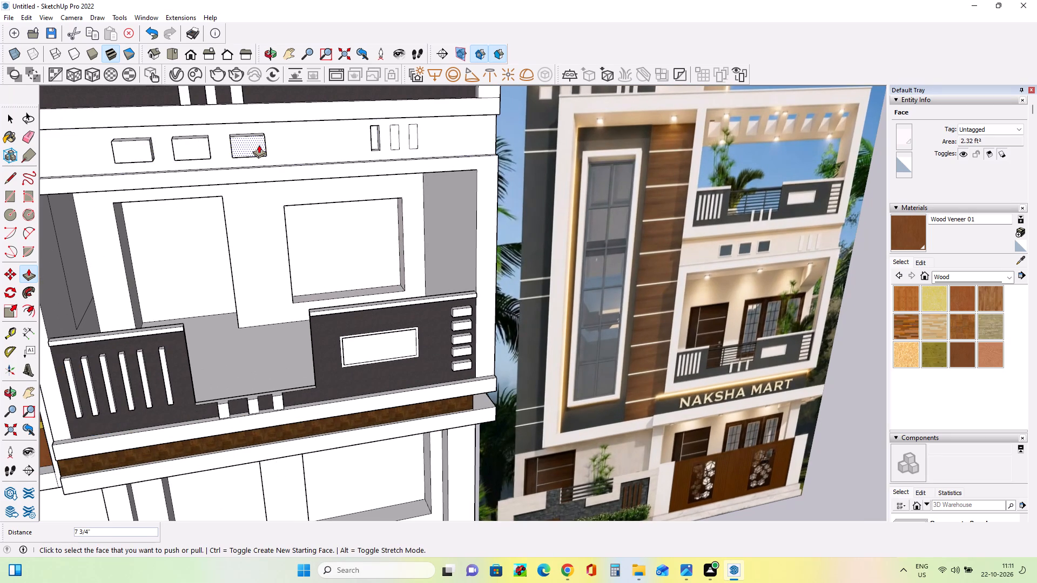
click(259, 145)
middle_drag(388, 146, 245, 193)
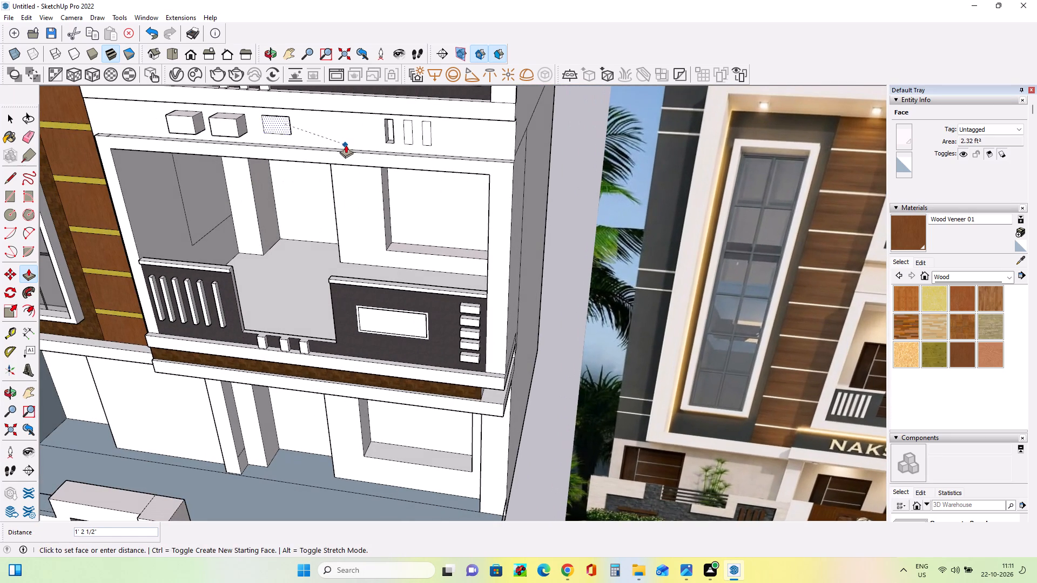
click(227, 120)
Extrude the three narrow vertical bars on the band above the lower balcony so they project about 5 1/4".
scroll(383, 127, up, 3)
click(392, 136)
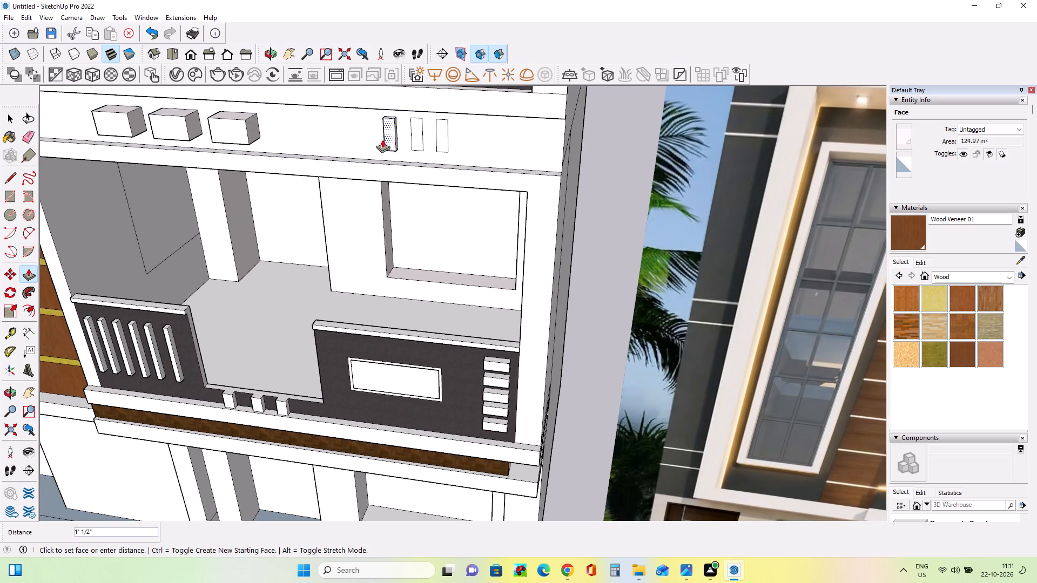
click(382, 140)
click(411, 135)
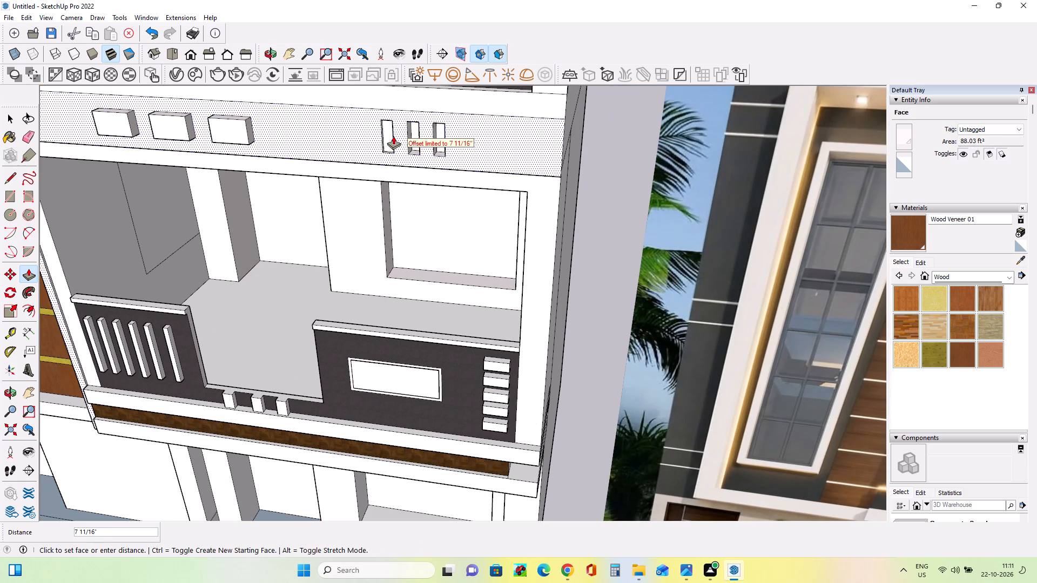
key(Escape)
click(415, 137)
click(388, 138)
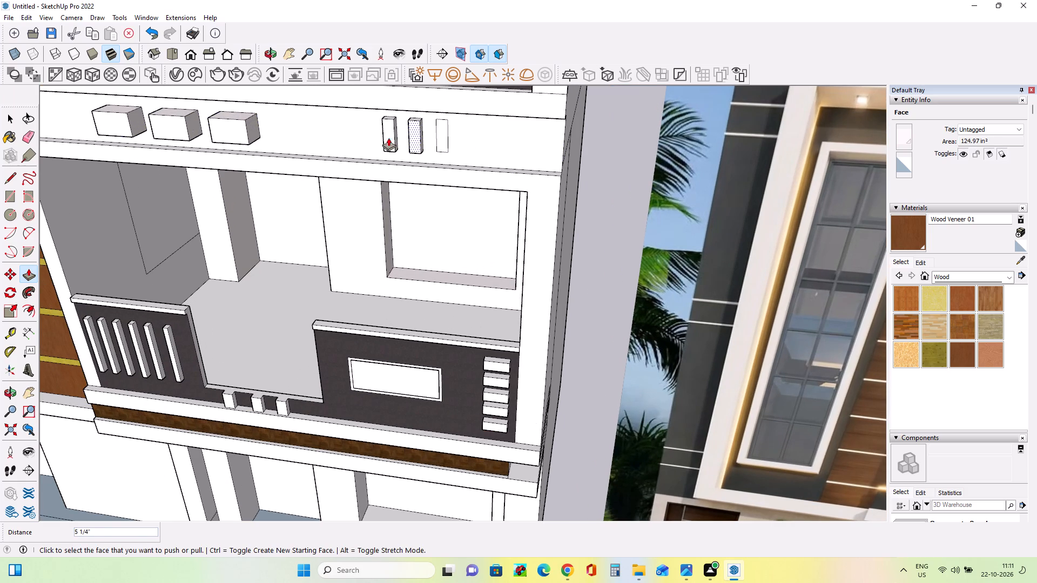
click(437, 138)
click(415, 140)
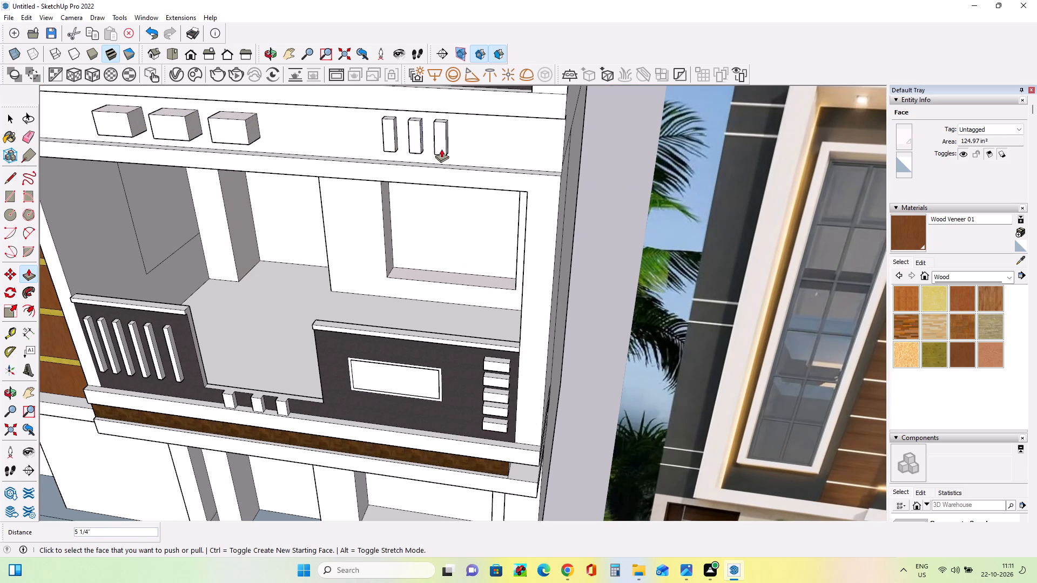
Examine the whole facade against the reference image for remaining details and finishes.
scroll(441, 149, down, 15)
middle_drag(459, 189, 515, 127)
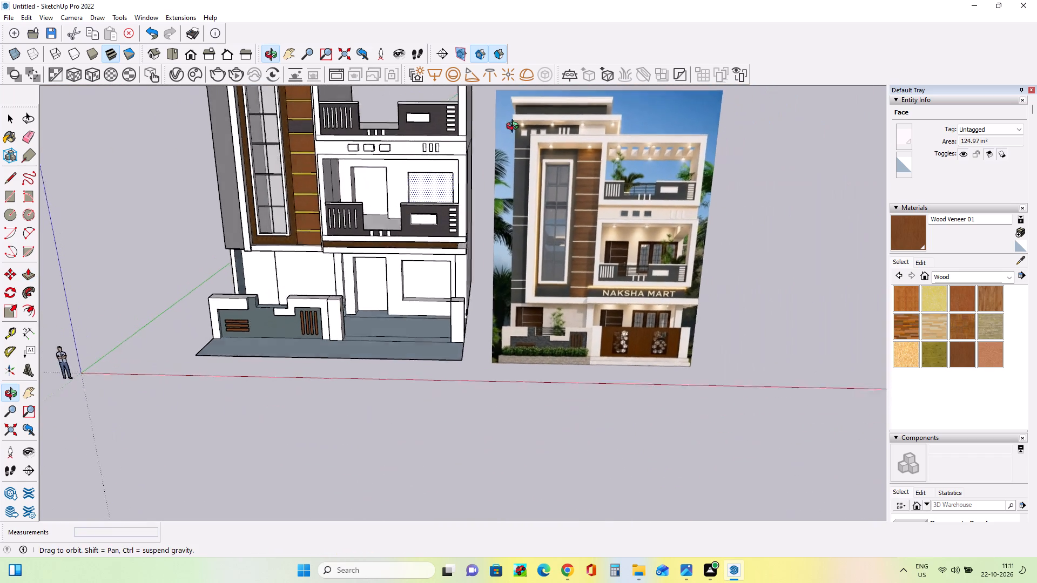
middle_drag(515, 127, 533, 126)
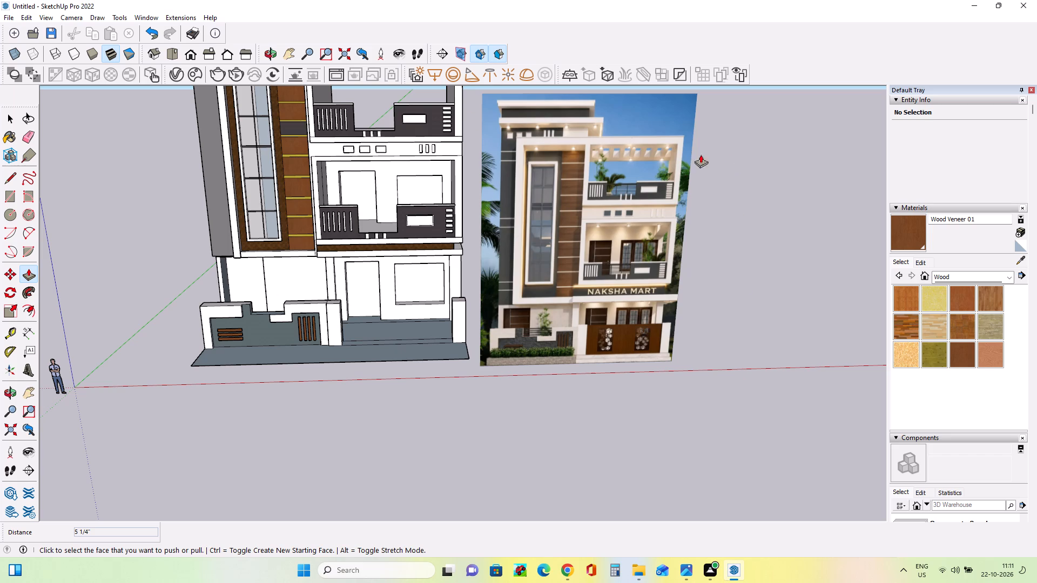
middle_drag(484, 354, 565, 352)
scroll(533, 294, up, 3)
scroll(649, 324, down, 3)
middle_drag(649, 326, 476, 362)
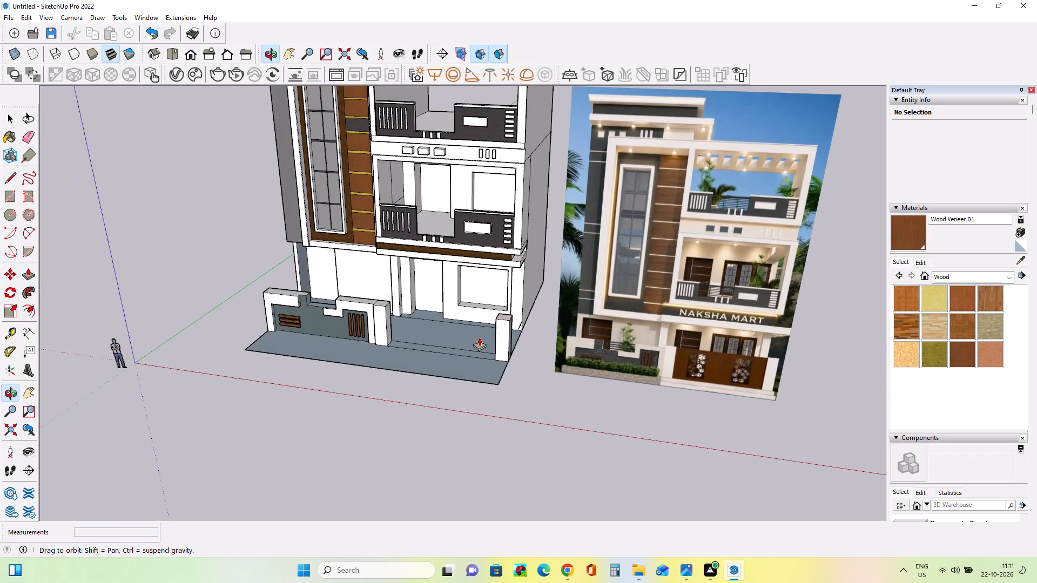
middle_drag(804, 270, 871, 229)
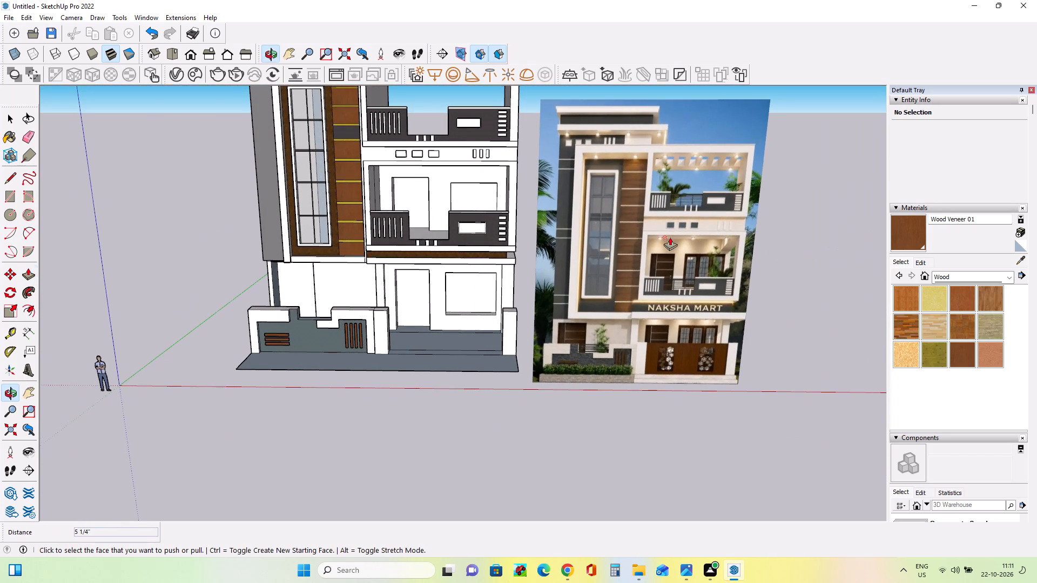
scroll(670, 237, down, 7)
scroll(582, 143, up, 7)
middle_drag(584, 262, 638, 253)
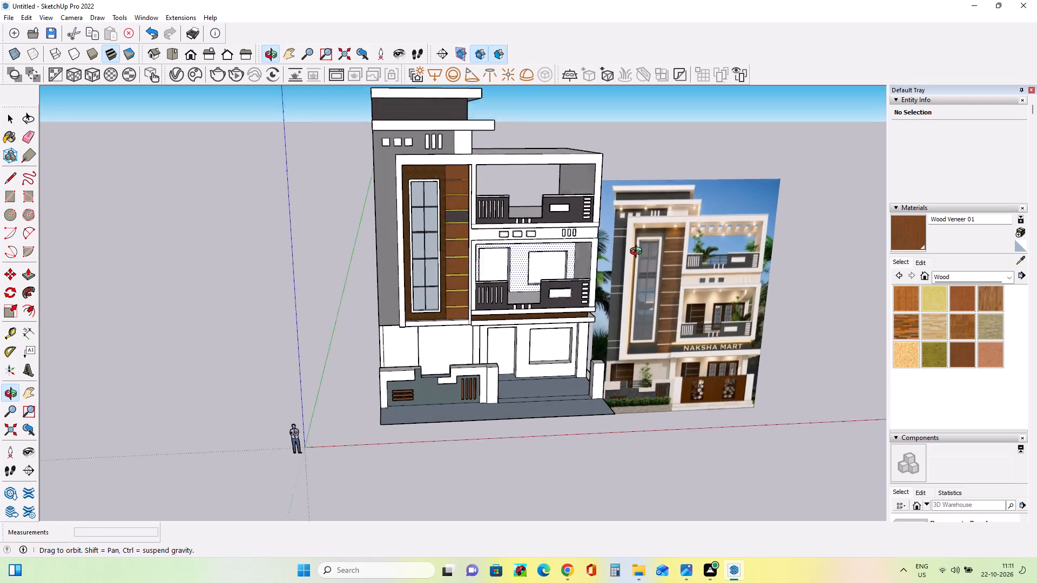
middle_drag(638, 253, 657, 263)
middle_drag(507, 278, 506, 271)
Paint the front faces of the three rectangular panels above the lower balcony with the in-model material Niraj_Hair_Dark.
click(971, 278)
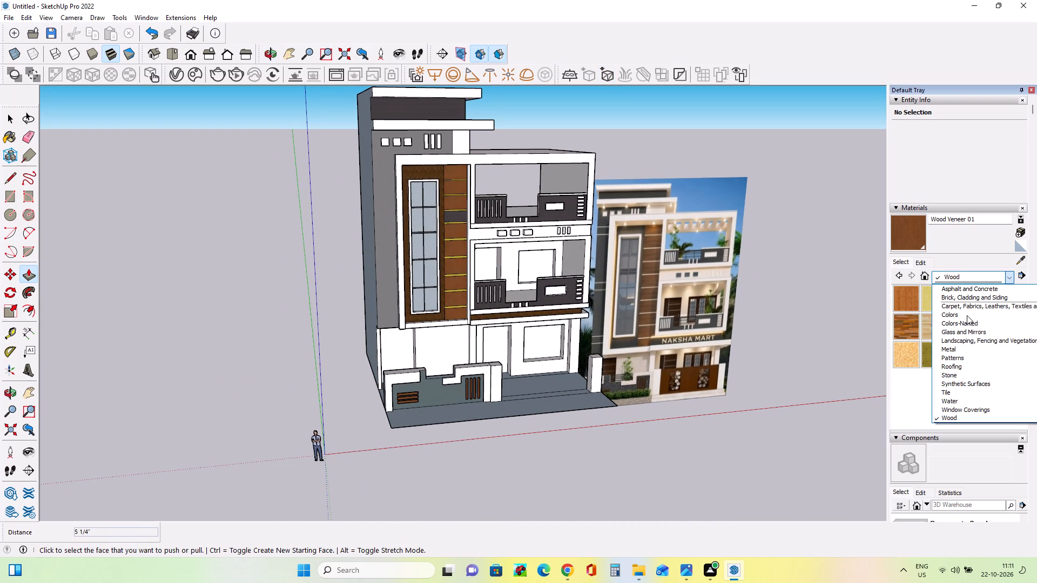
scroll(981, 306, up, 7)
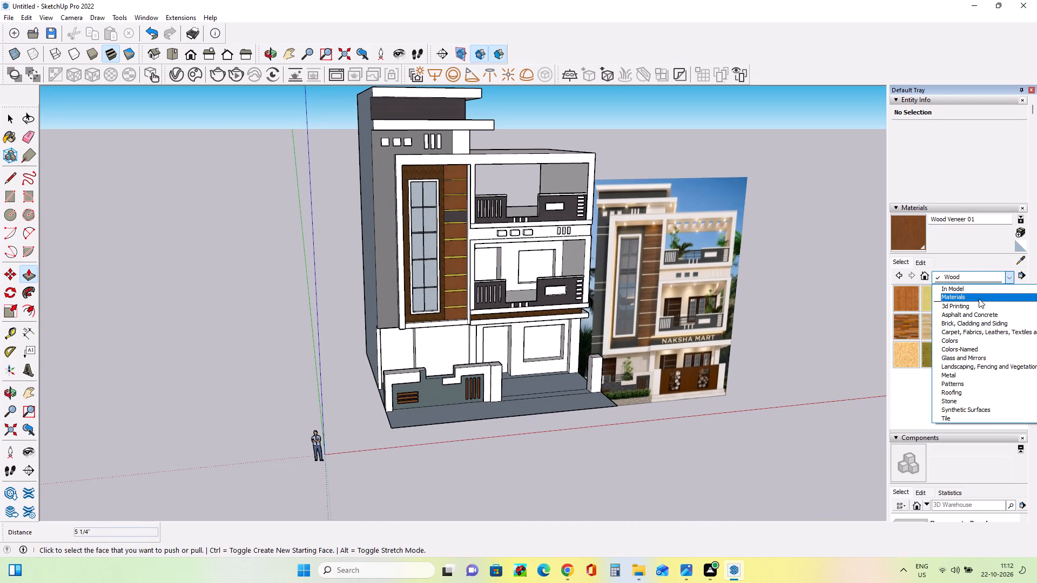
click(978, 290)
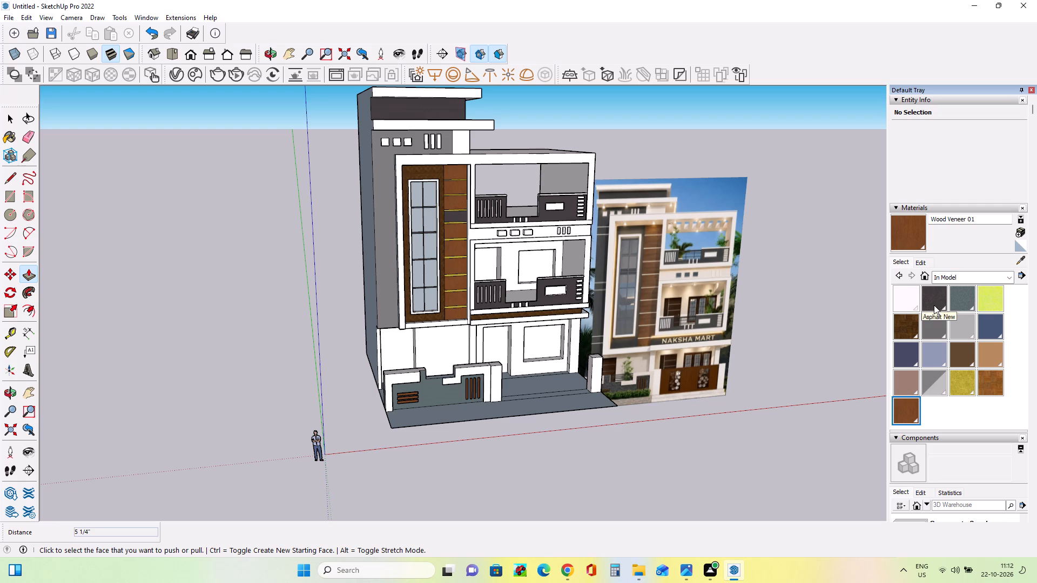
click(937, 322)
scroll(548, 257, up, 3)
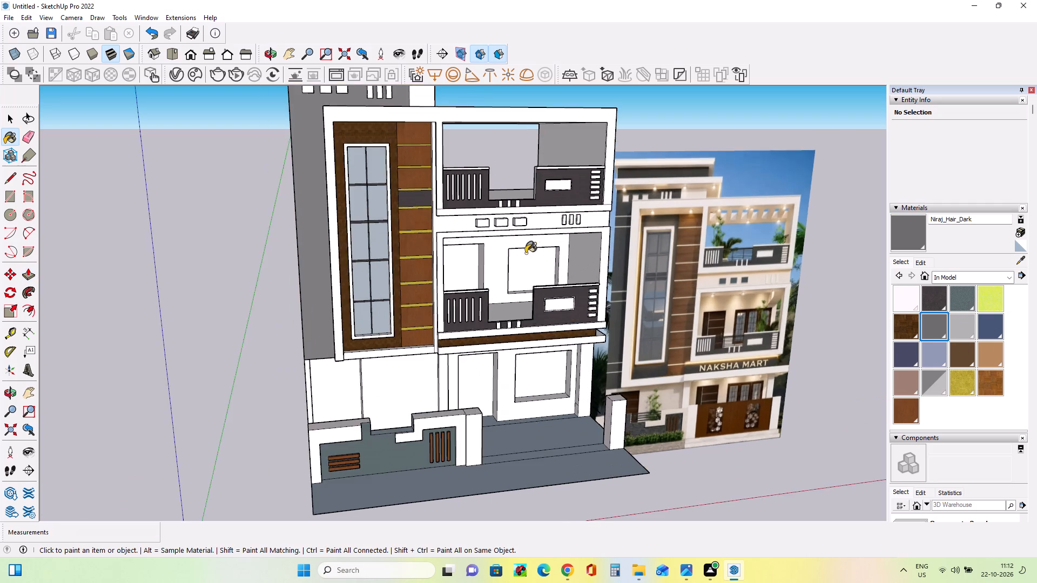
scroll(517, 250, up, 3)
click(464, 212)
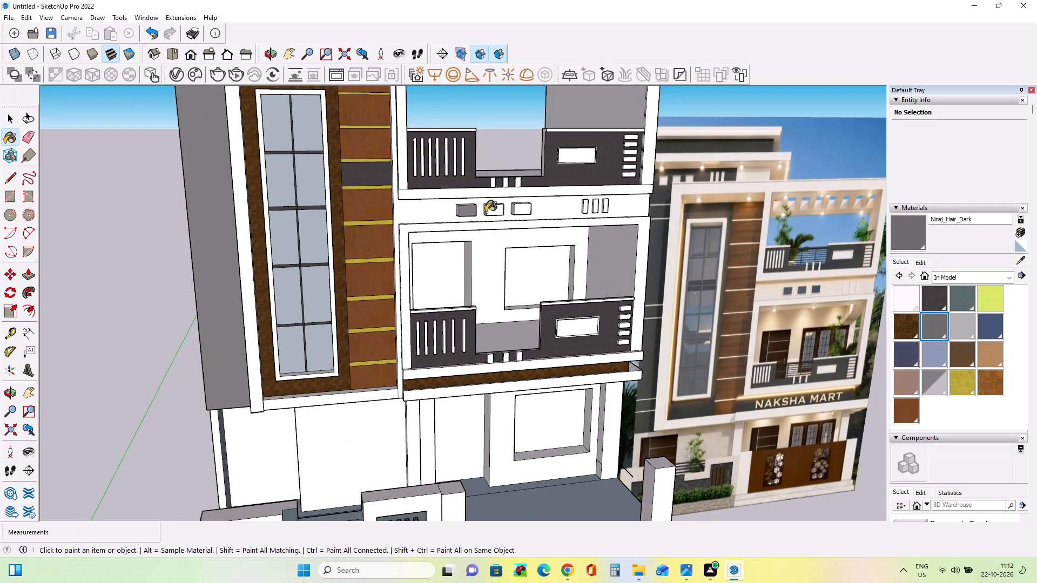
click(494, 212)
click(527, 211)
Paint the side faces of the three rectangular blocks above the lower balcony with the in-model material Niraj_Hair_Dark.
scroll(480, 226, up, 4)
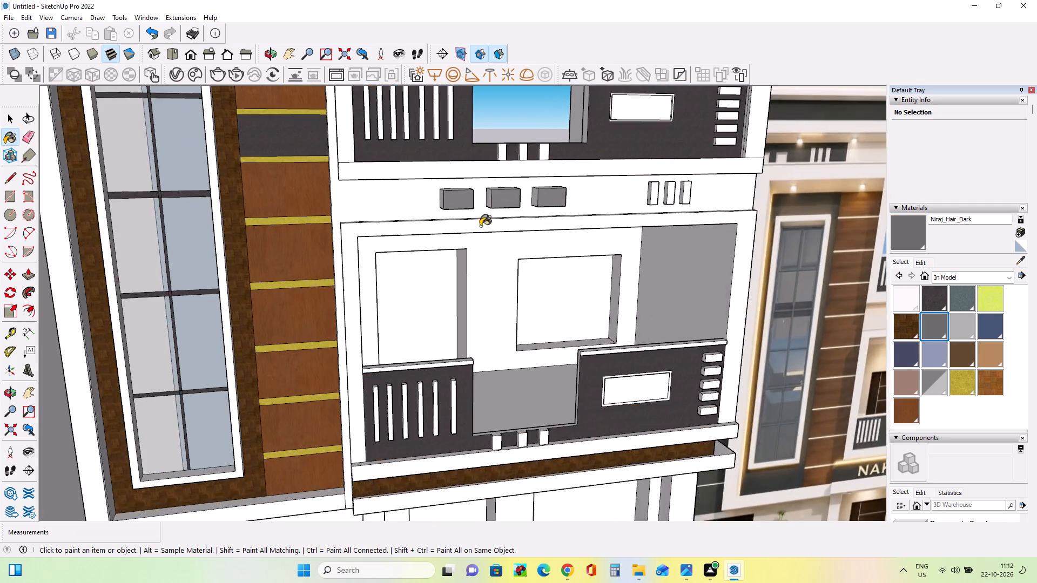
scroll(480, 226, up, 4)
click(550, 191)
middle_drag(486, 204, 566, 214)
click(501, 198)
click(440, 200)
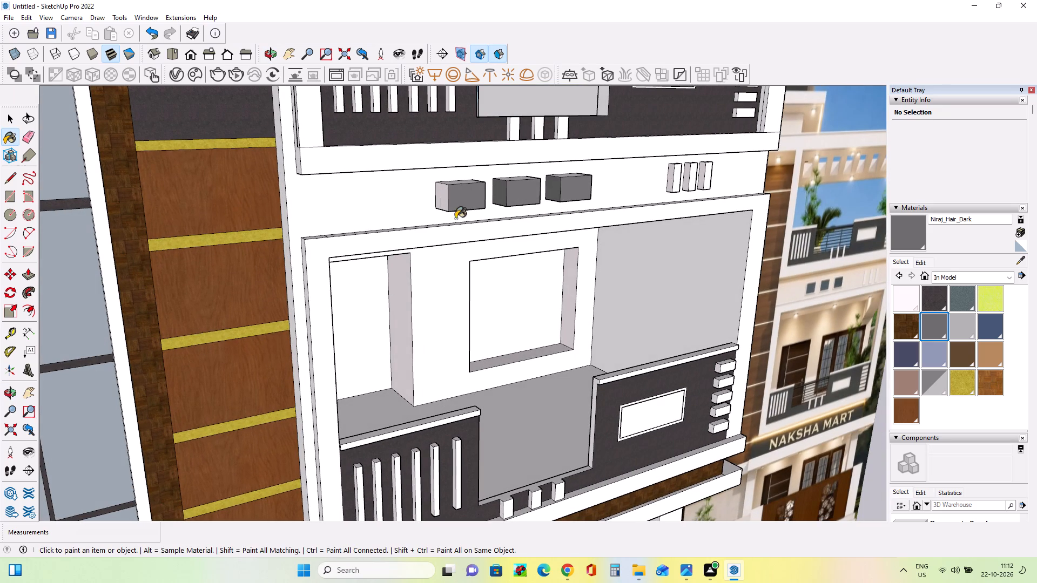
click(444, 198)
middle_drag(542, 234, 144, 236)
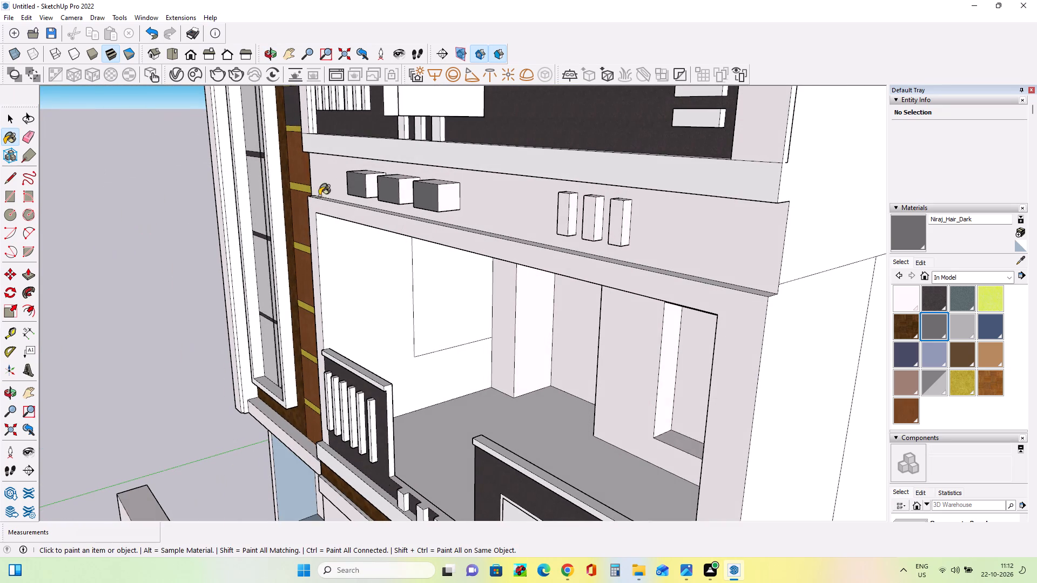
click(373, 189)
click(409, 194)
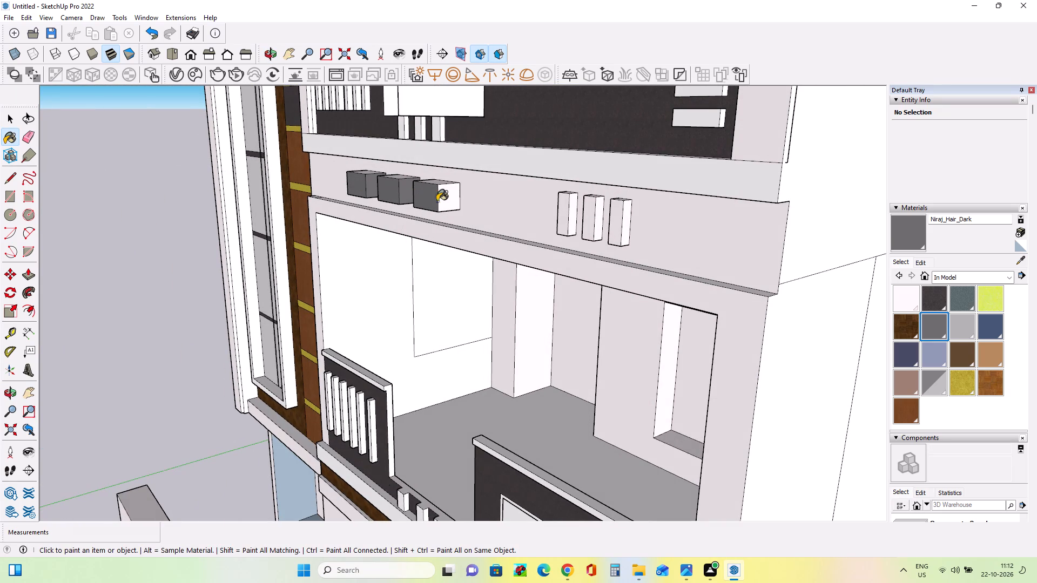
click(442, 203)
Paint the top faces of the three rectangular blocks above the lower balcony with Niraj_Hair_Dark.
middle_drag(462, 237, 669, 208)
scroll(669, 208, down, 2)
middle_drag(578, 198, 617, 360)
scroll(594, 228, up, 3)
click(581, 212)
click(483, 215)
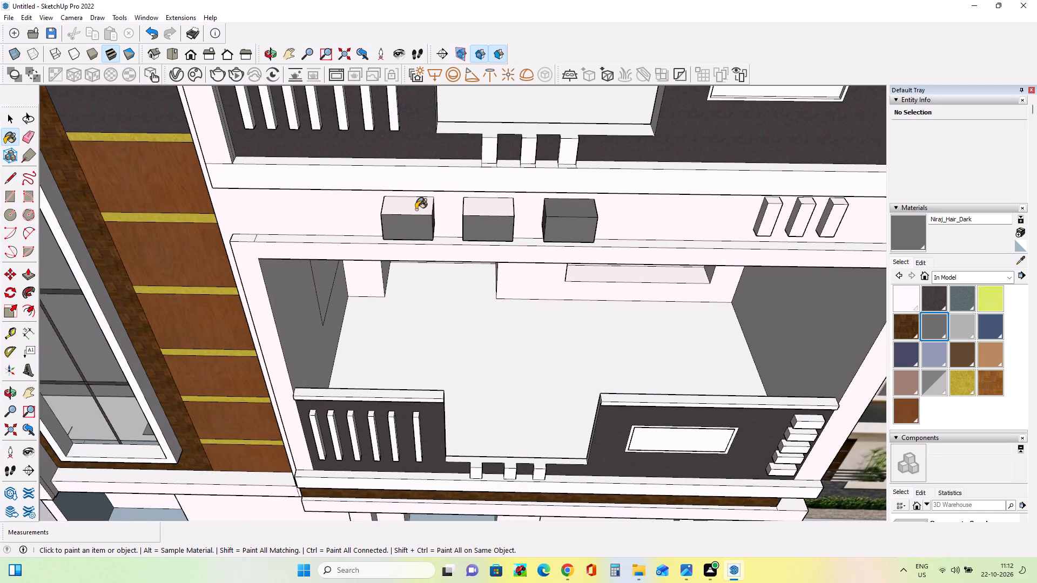
click(416, 210)
click(502, 215)
Paint the ground-floor courtyard and adjoining porch floor with the Terrazzo Tile Accent material from the Tile collection.
scroll(502, 215, down, 7)
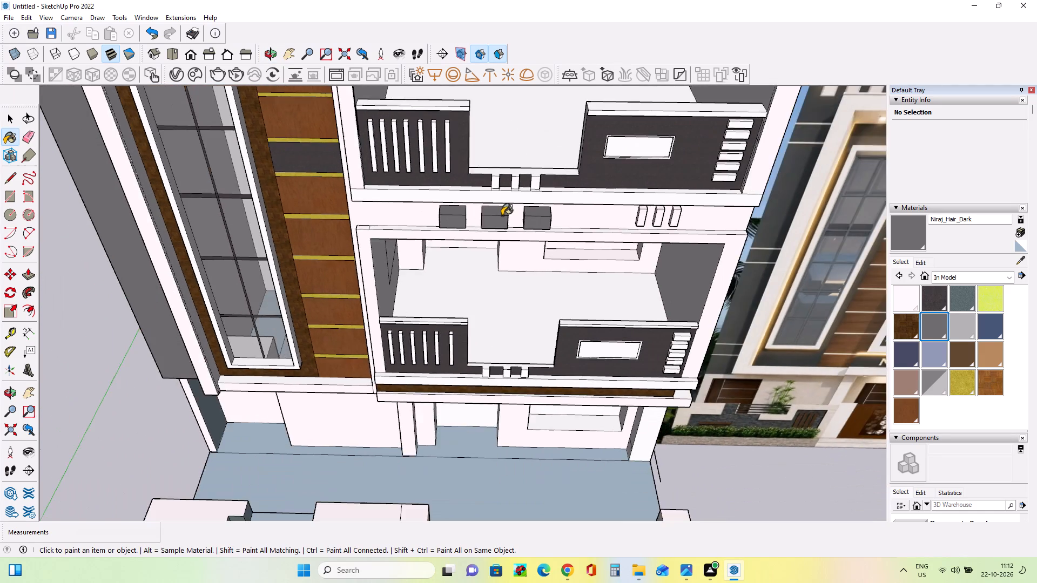
scroll(502, 215, down, 5)
middle_drag(479, 371, 494, 323)
scroll(494, 323, down, 7)
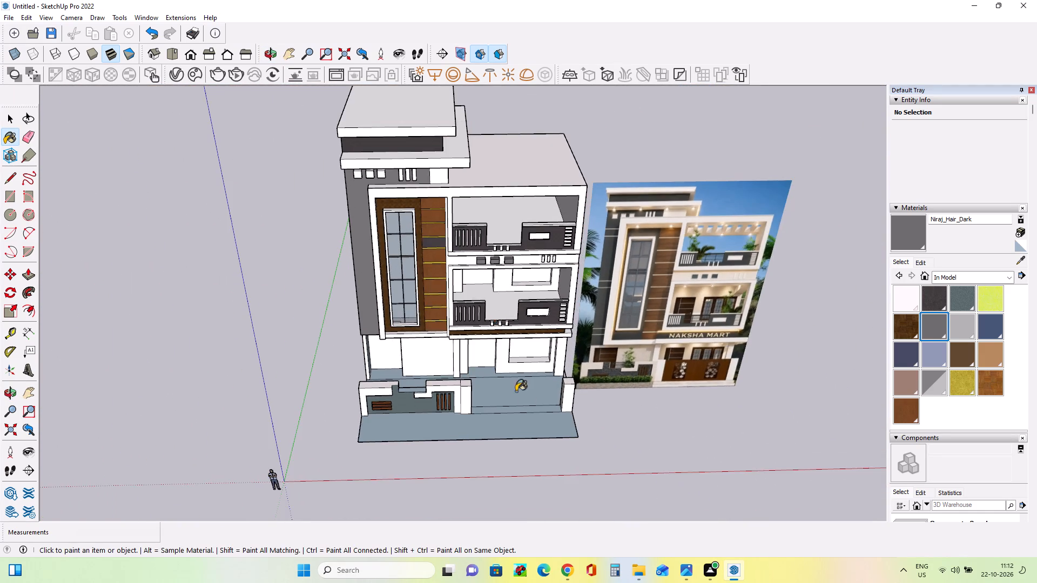
middle_drag(528, 415, 542, 448)
click(979, 271)
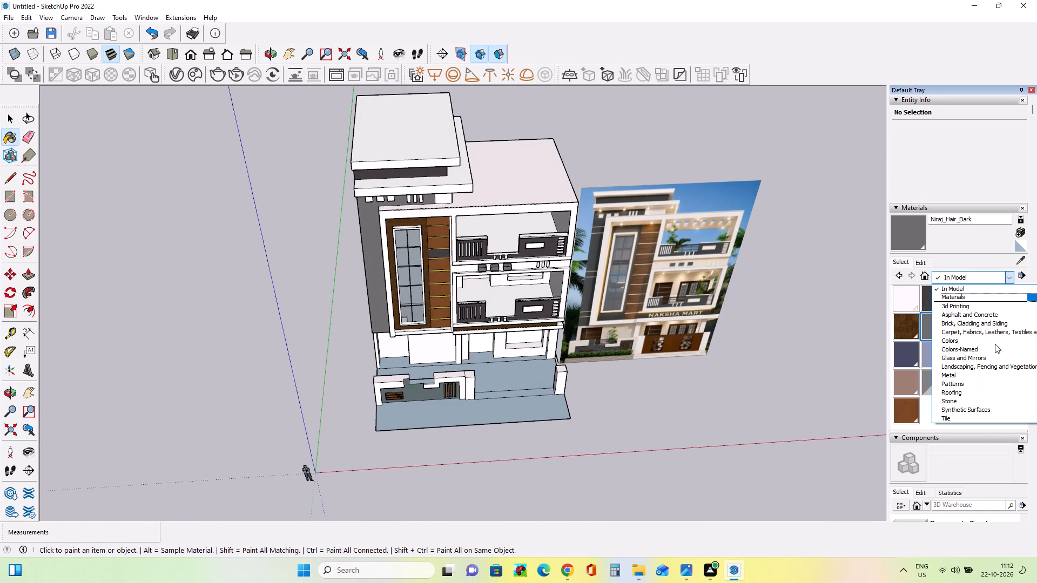
click(975, 421)
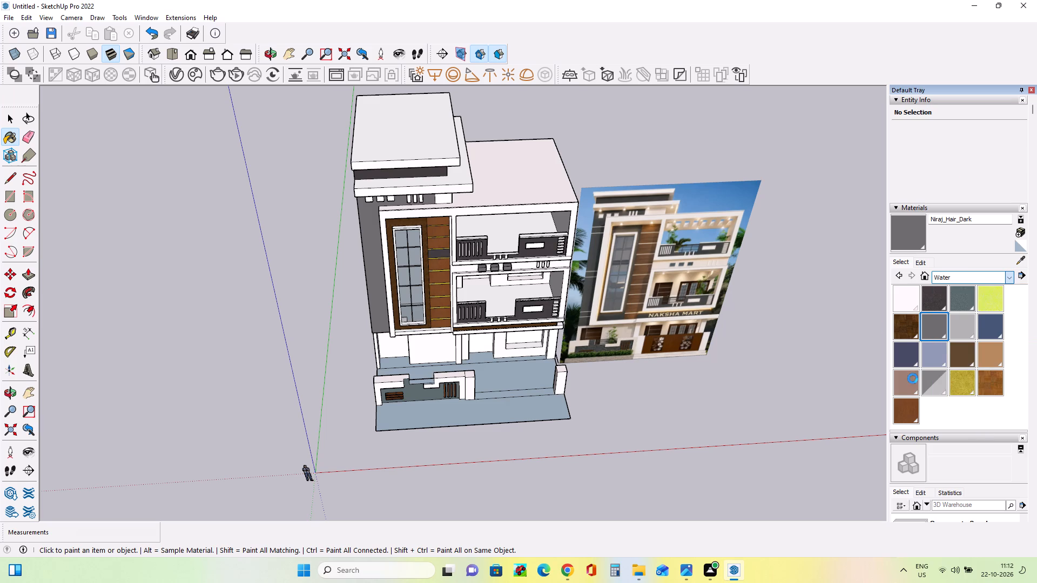
click(958, 275)
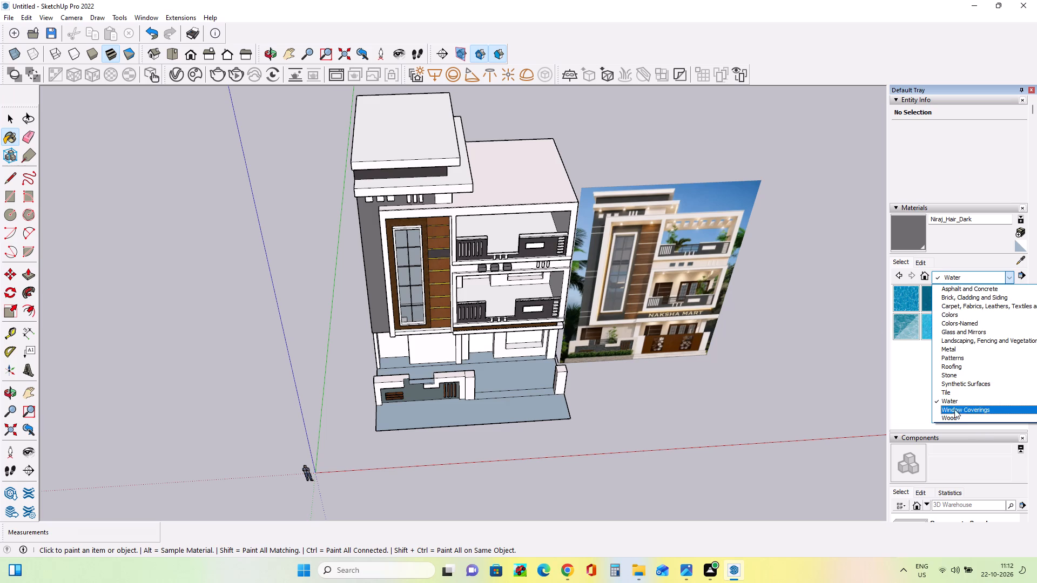
click(953, 396)
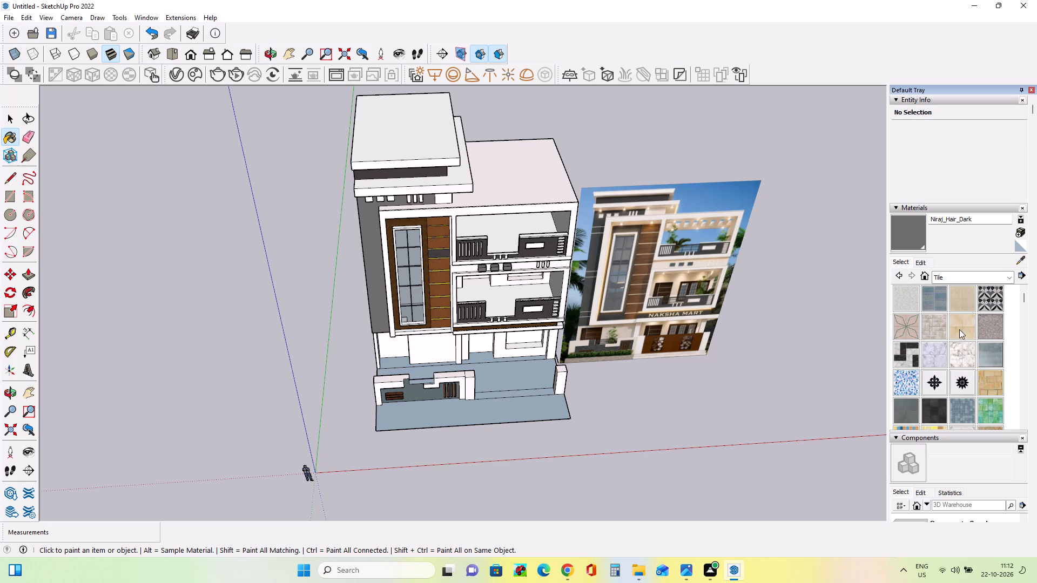
click(955, 273)
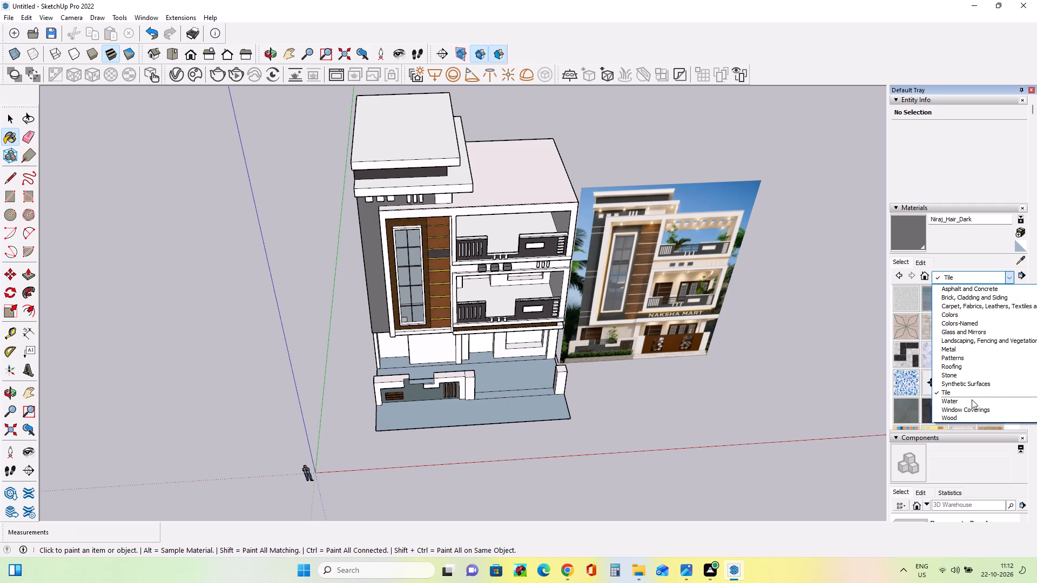
click(786, 412)
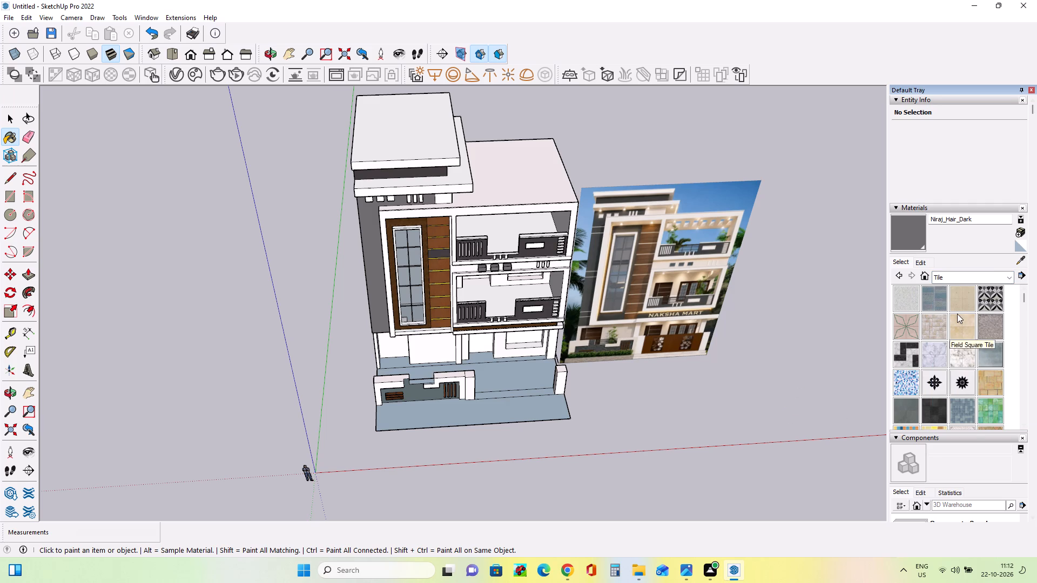
scroll(947, 336, down, 4)
scroll(939, 354, up, 2)
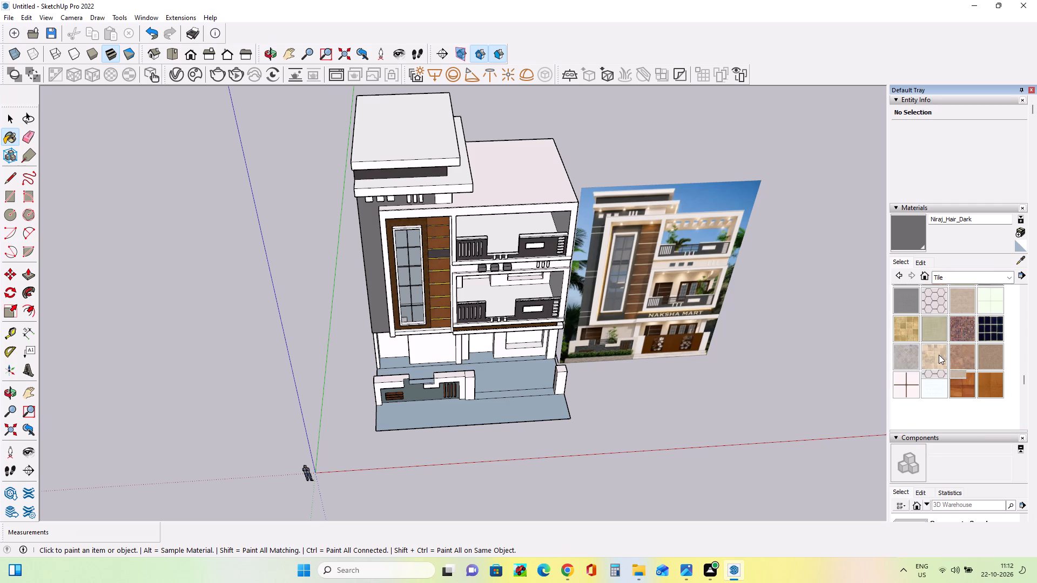
click(972, 301)
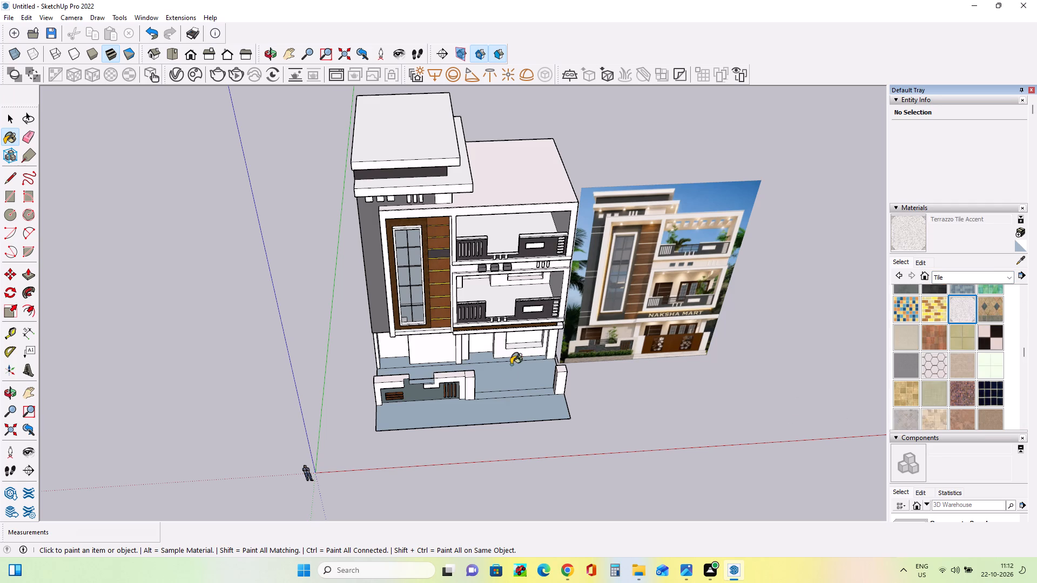
click(505, 378)
click(498, 378)
scroll(493, 376, up, 2)
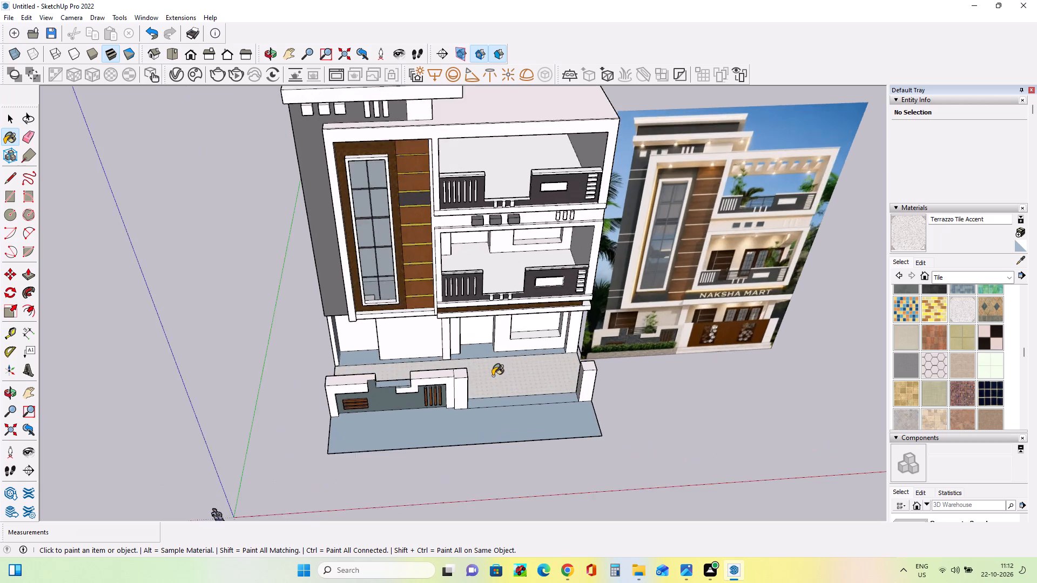
scroll(493, 376, up, 5)
click(477, 342)
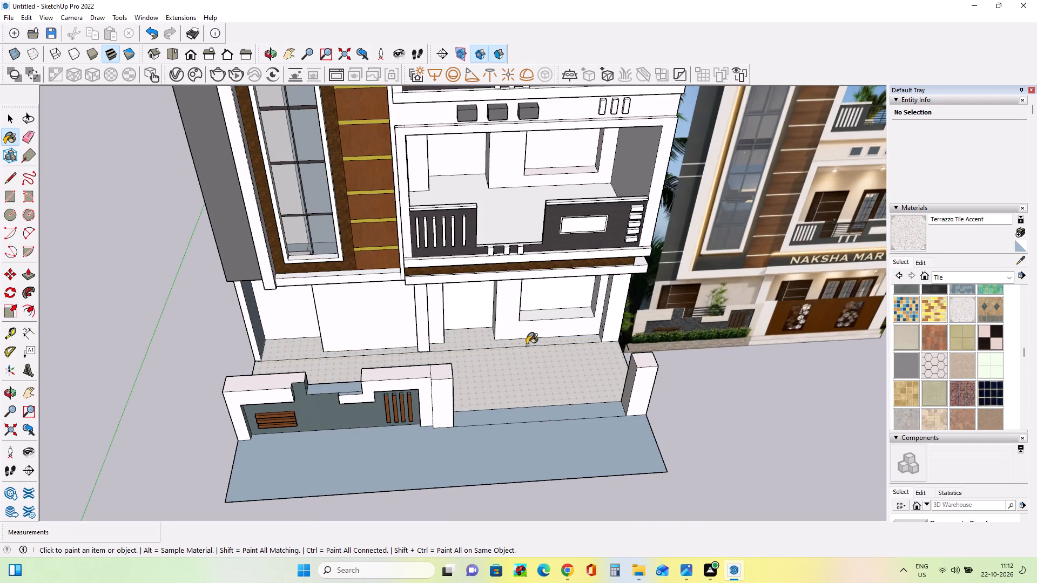
Erase the dividing edge between the courtyard and porch floor areas.
click(23, 139)
click(479, 349)
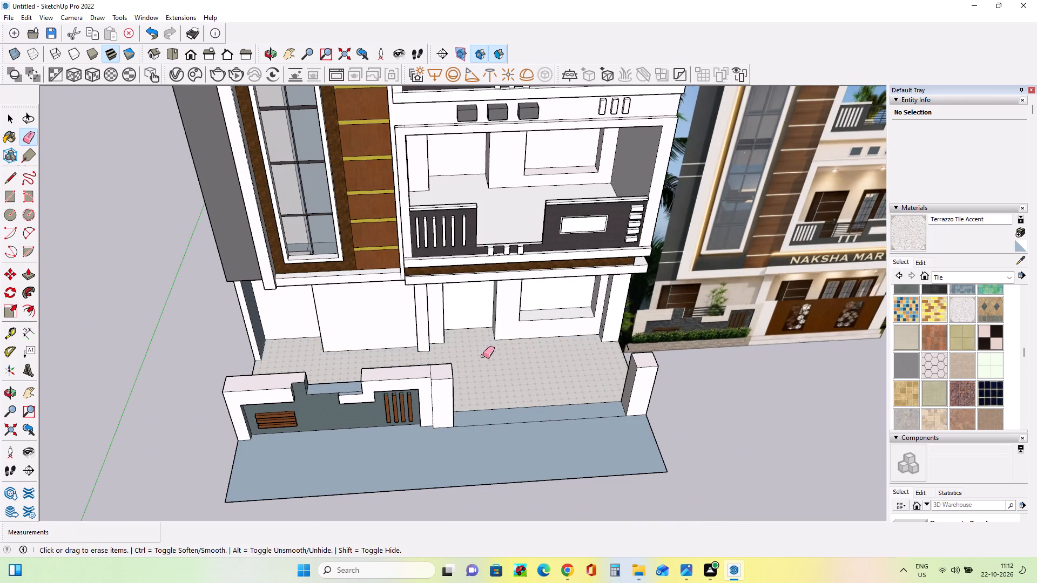
Paint the ground strip in front of the boundary wall with Polished Concrete New from the Asphalt and Concrete collection.
middle_drag(529, 435, 524, 426)
scroll(524, 426, down, 6)
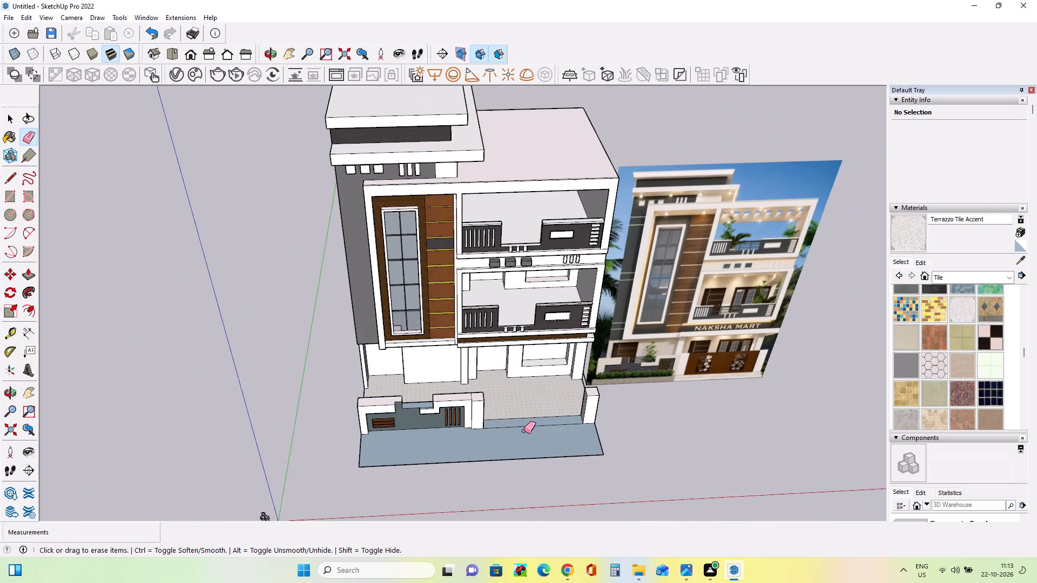
click(966, 277)
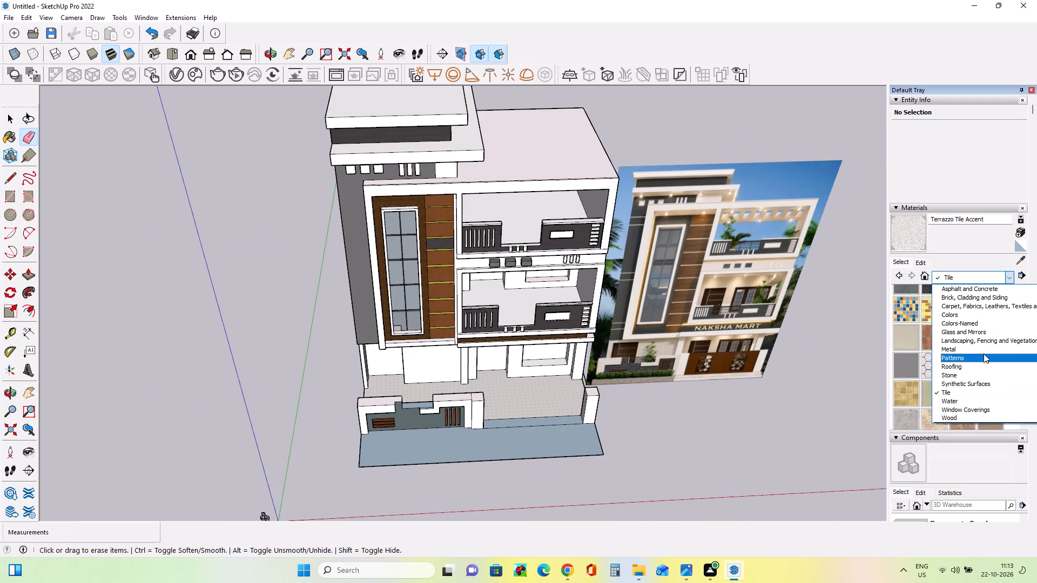
click(984, 286)
click(996, 331)
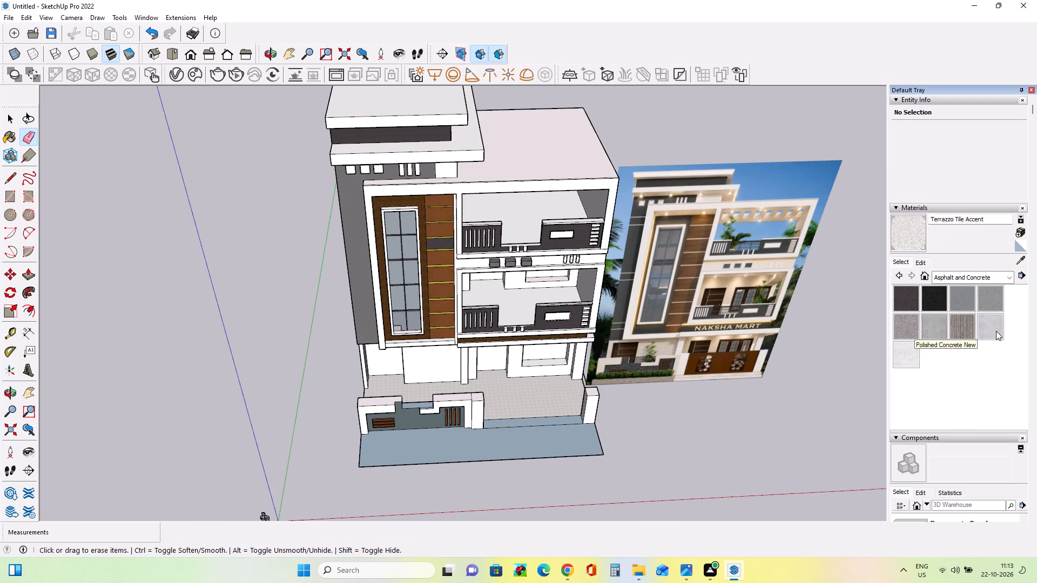
click(555, 436)
Examine the whole facade against the reference image, including the boundary wall, the balcony railings and the decorative band.
middle_drag(601, 448, 610, 391)
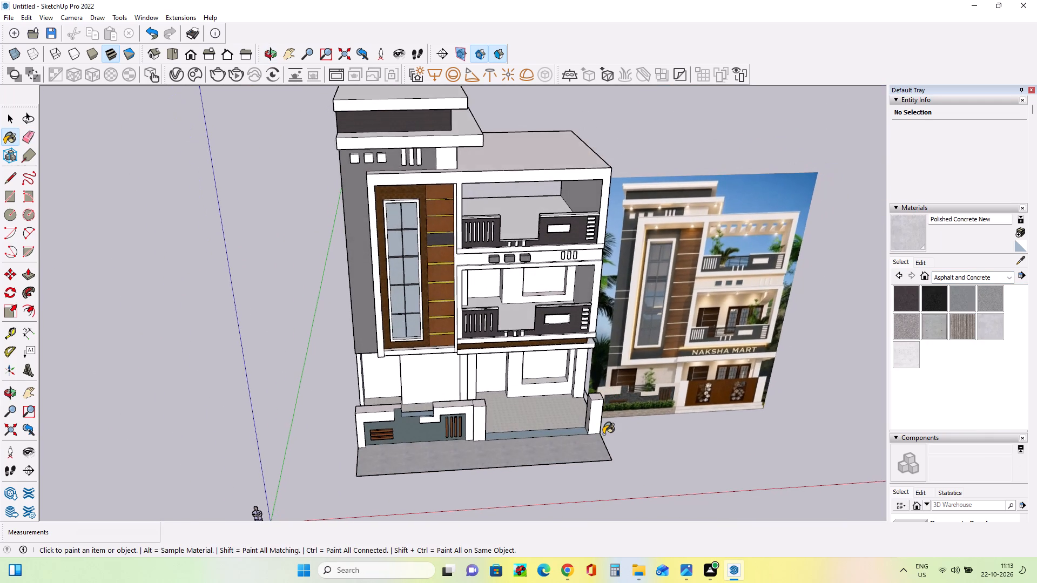
scroll(603, 436, up, 2)
middle_drag(603, 436, 538, 375)
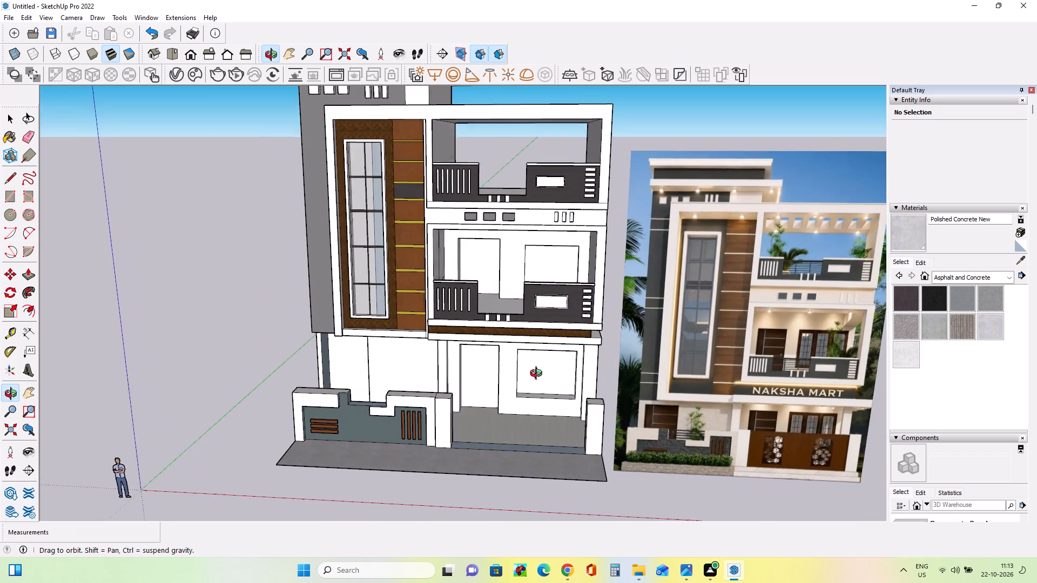
middle_drag(538, 375, 537, 375)
middle_drag(557, 397, 641, 403)
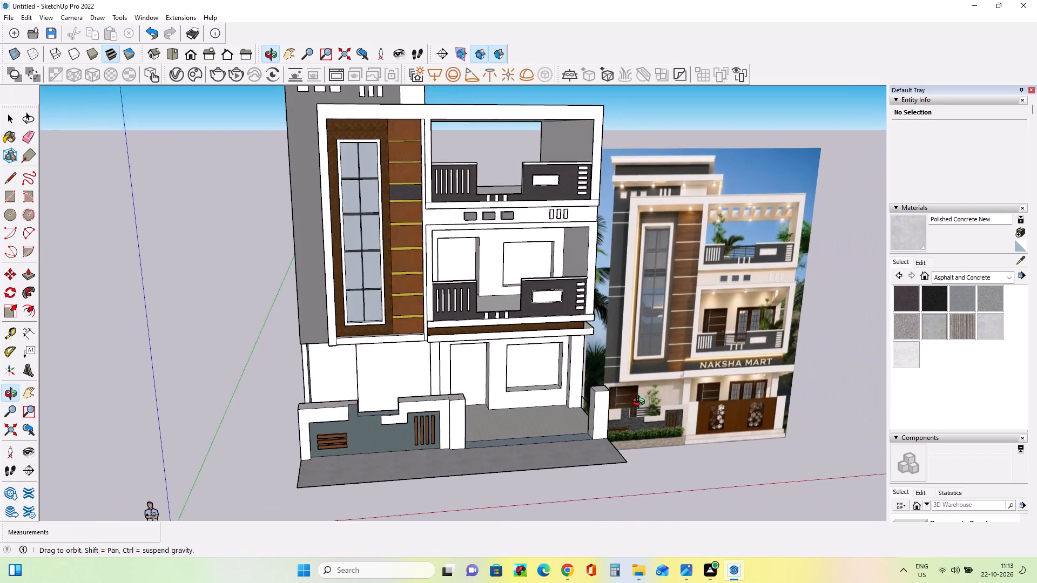
middle_drag(641, 403, 551, 412)
scroll(285, 357, up, 3)
middle_drag(375, 395, 306, 413)
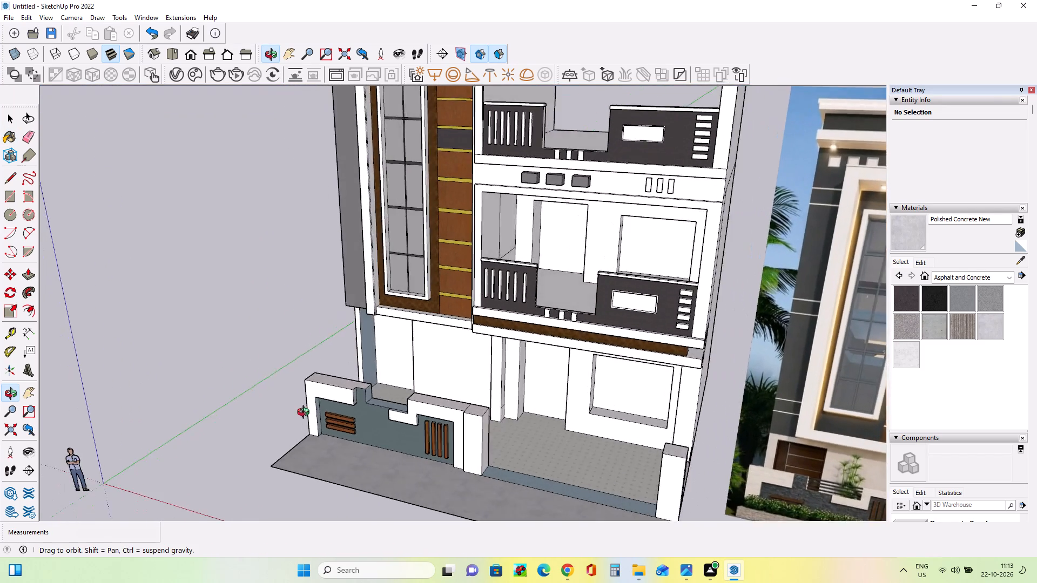
middle_drag(306, 413, 313, 389)
middle_drag(398, 382, 638, 282)
middle_drag(502, 469, 470, 446)
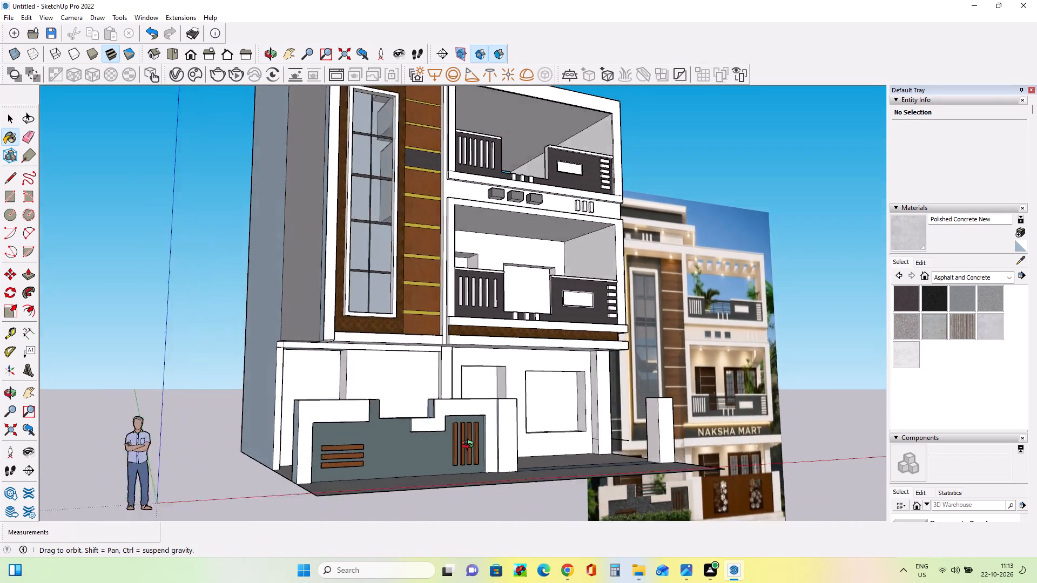
middle_drag(470, 446, 445, 544)
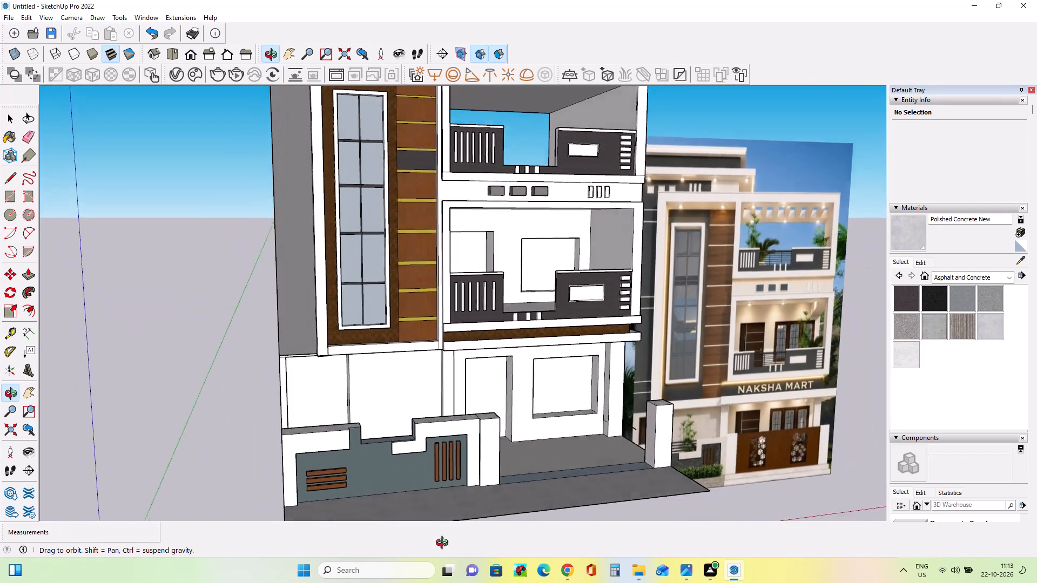
middle_drag(445, 544, 292, 510)
scroll(470, 429, down, 3)
middle_drag(498, 448, 556, 486)
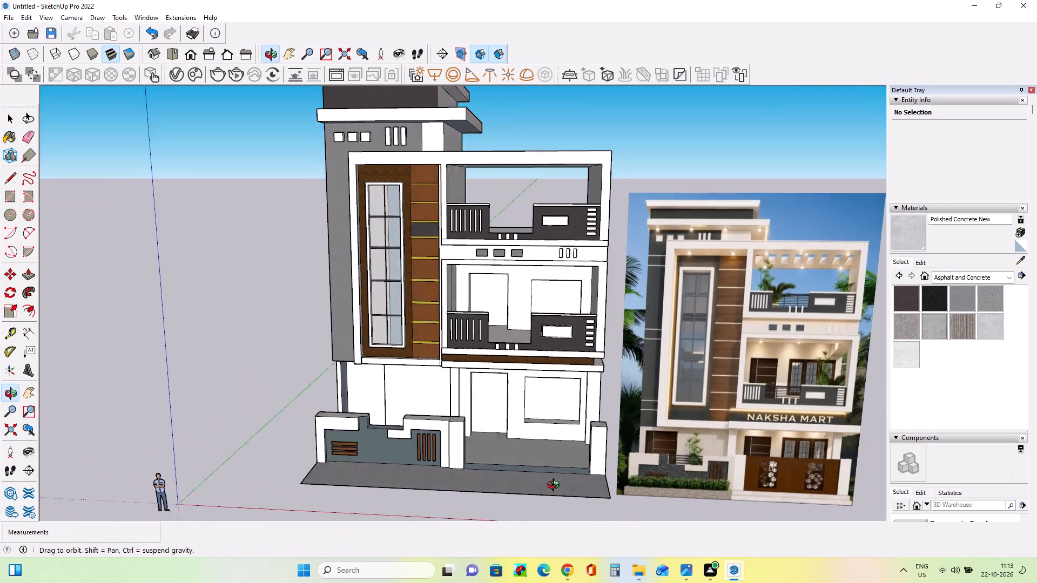
middle_drag(556, 486, 556, 487)
scroll(477, 446, down, 3)
middle_drag(477, 446, 518, 432)
middle_drag(434, 383, 443, 431)
scroll(600, 280, up, 4)
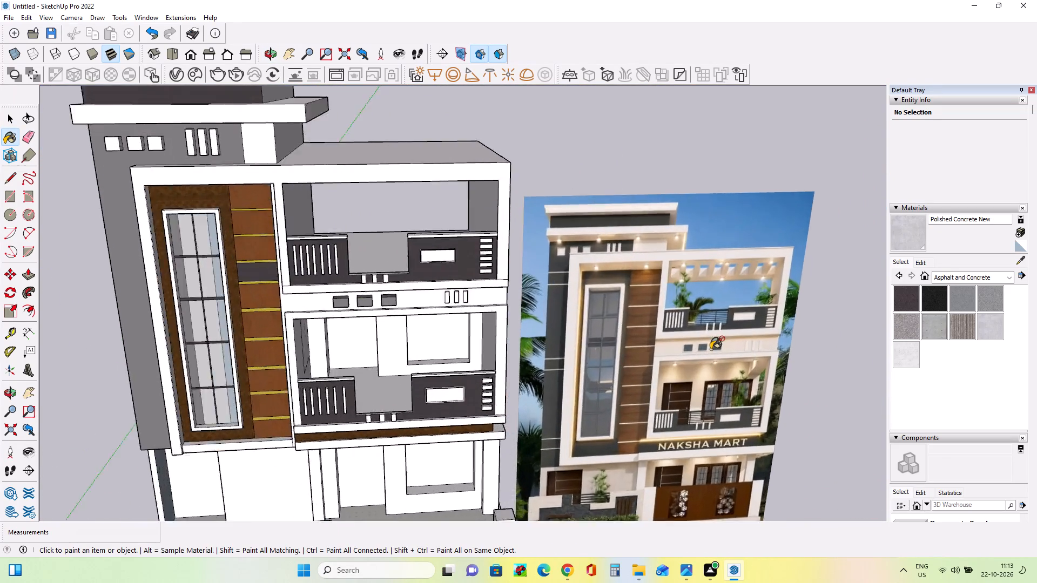
scroll(712, 349, up, 4)
scroll(714, 341, down, 1)
scroll(714, 341, up, 9)
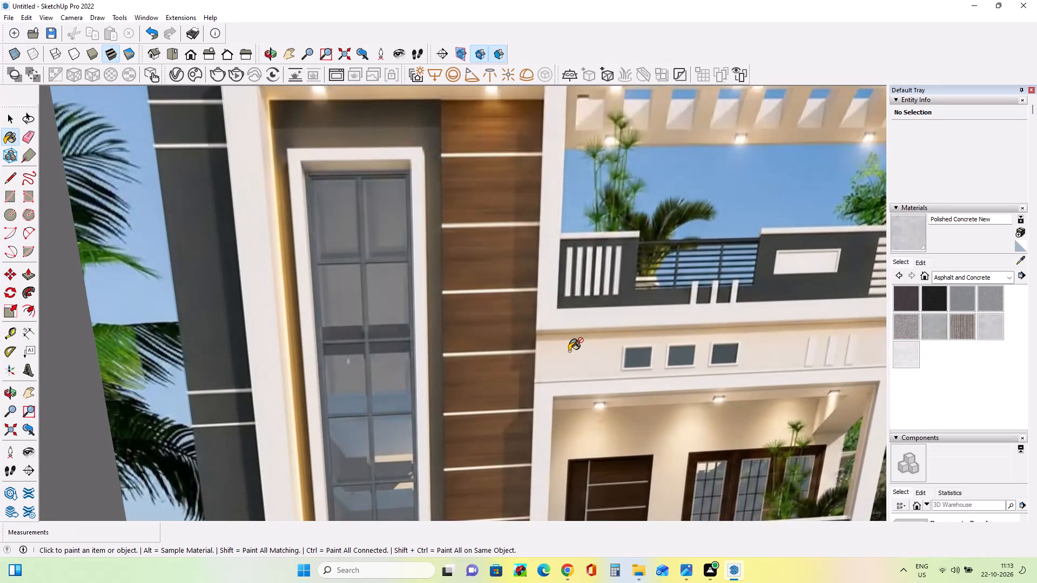
scroll(570, 350, down, 14)
middle_drag(573, 356, 582, 382)
scroll(582, 382, down, 1)
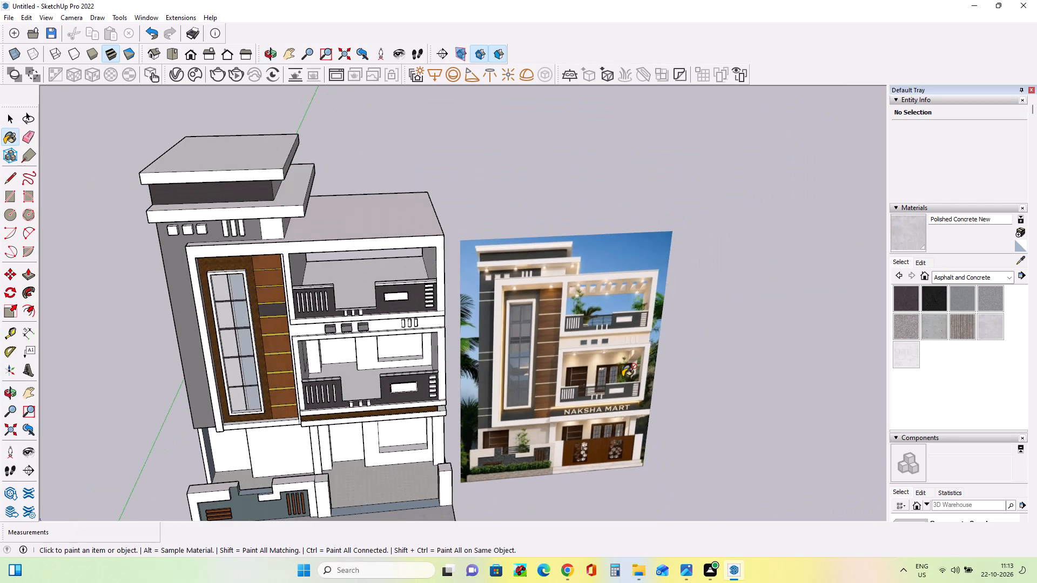
middle_drag(783, 368, 794, 388)
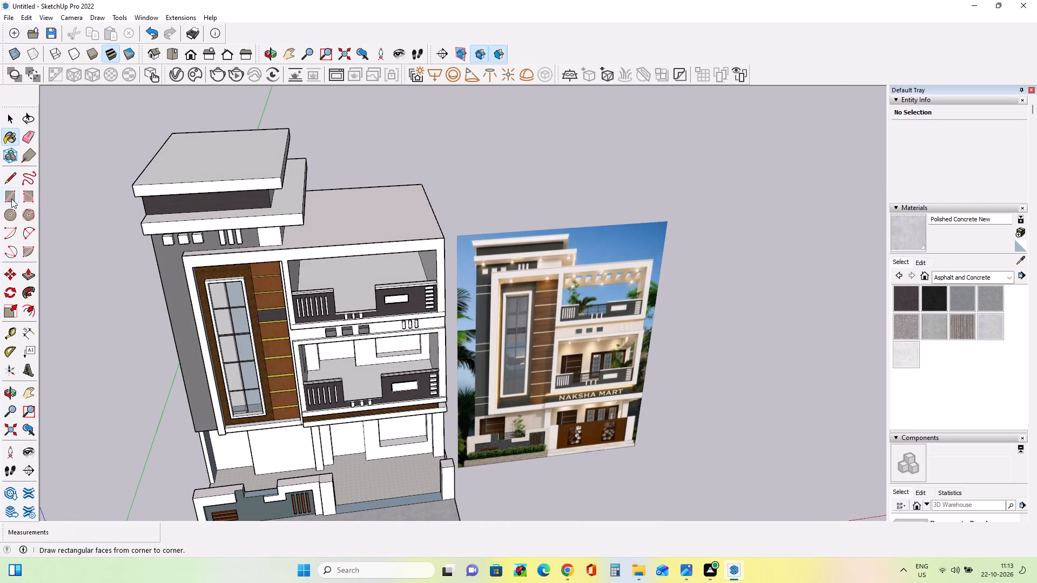
Draw a thin rectangle about 1 11/16" by 7' 10 1/2" along the low ledge in the top-floor balcony railing gap.
click(11, 199)
middle_drag(334, 343, 352, 401)
scroll(345, 299, up, 11)
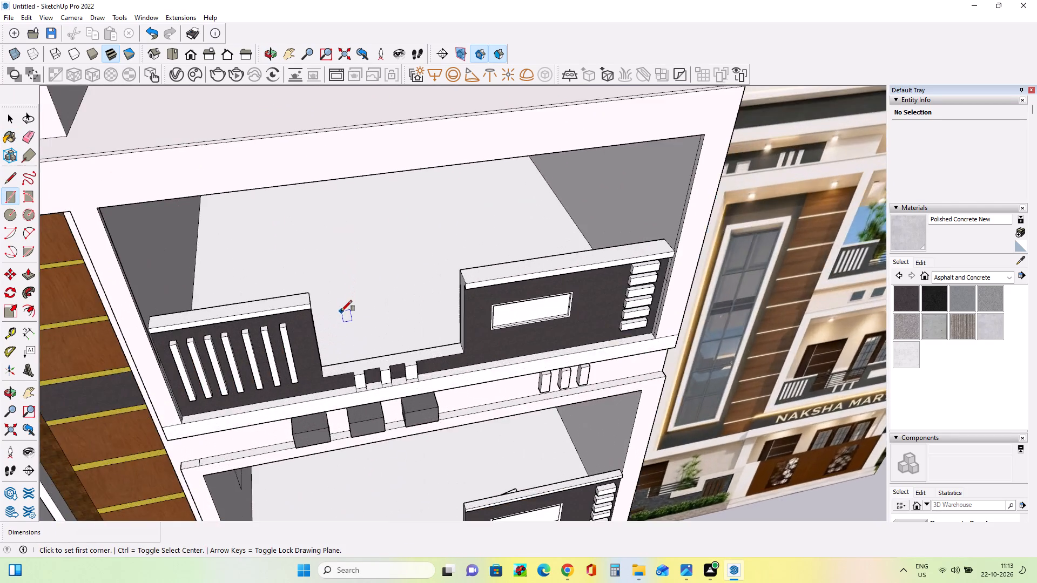
scroll(341, 311, up, 4)
middle_drag(345, 390, 275, 433)
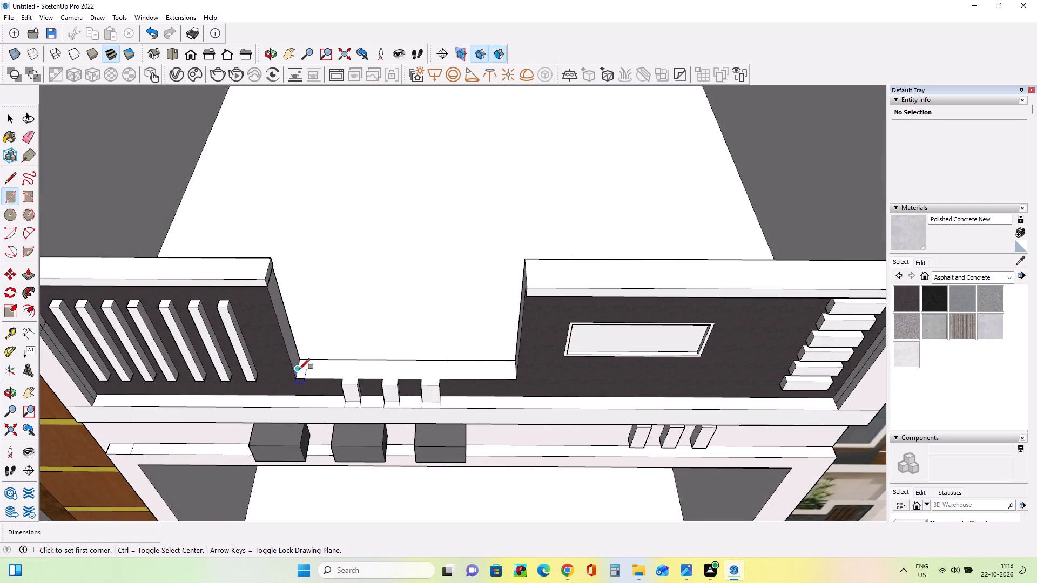
click(299, 369)
middle_drag(403, 386, 542, 334)
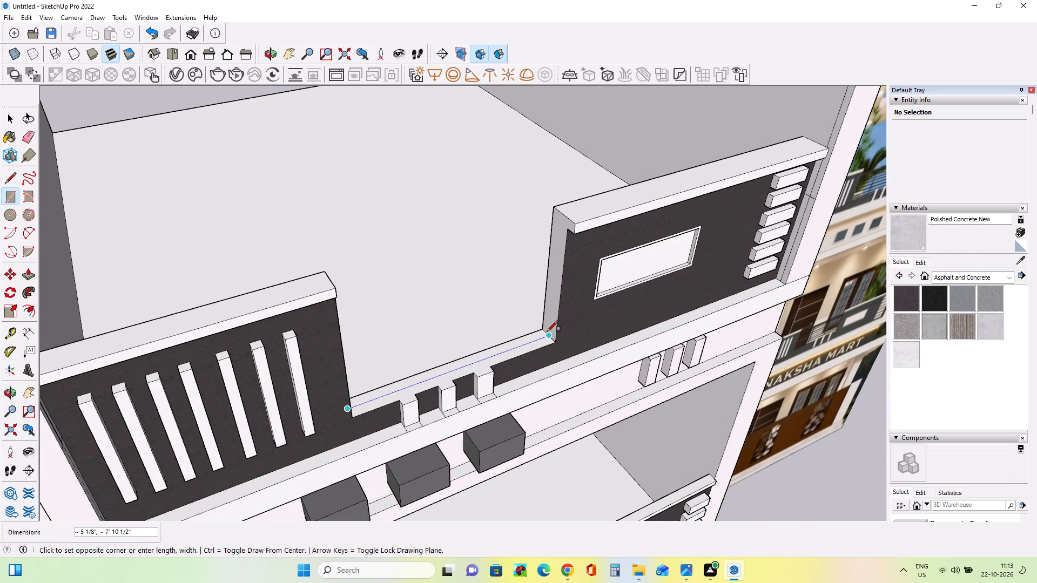
scroll(546, 338, up, 6)
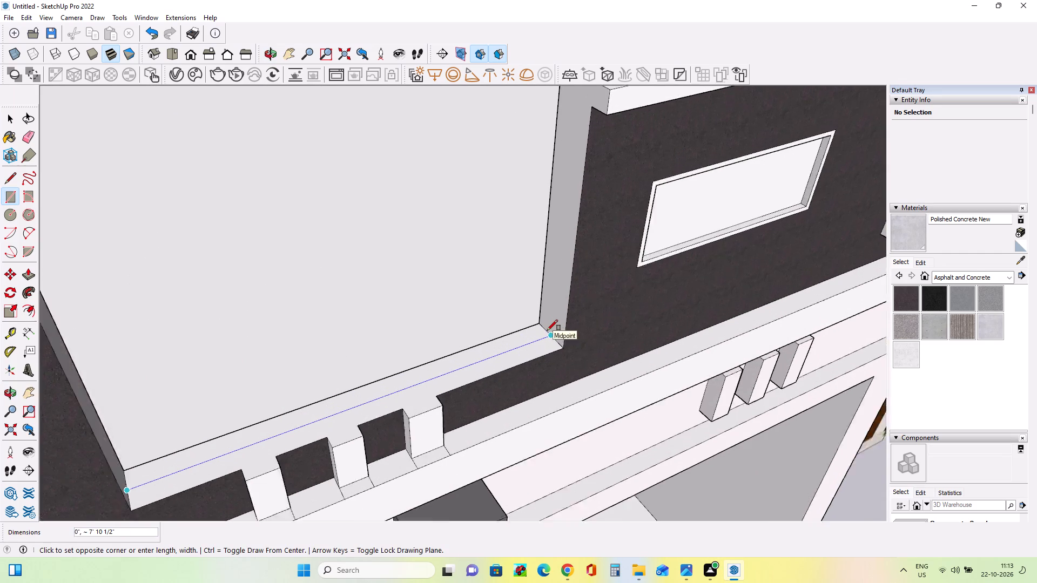
scroll(547, 330, up, 5)
click(547, 331)
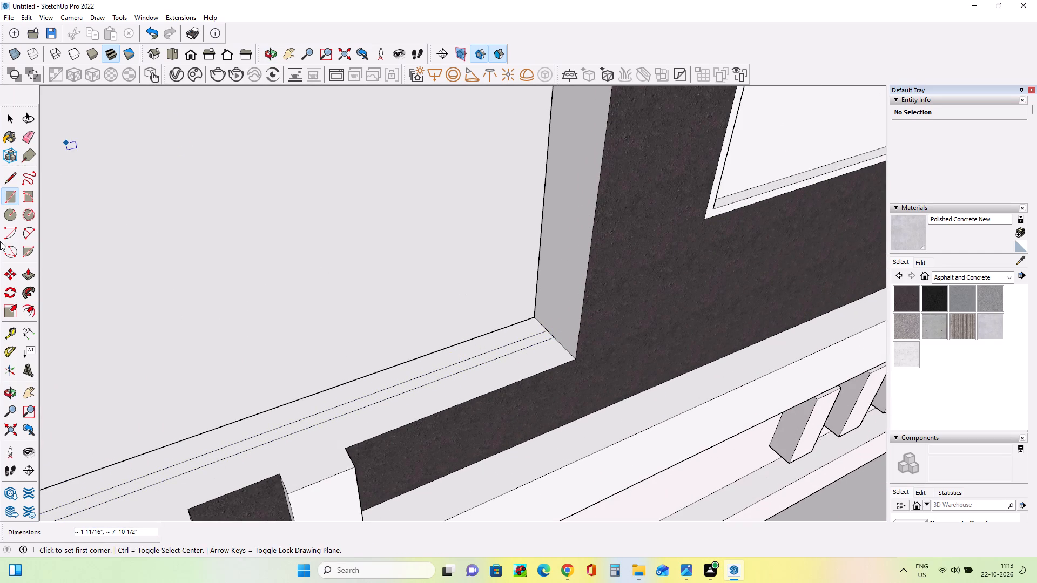
Push/Pull the thin ledge strip up about 4' 10 3/4" to fill the top-floor railing gap with a panel.
click(27, 279)
click(515, 342)
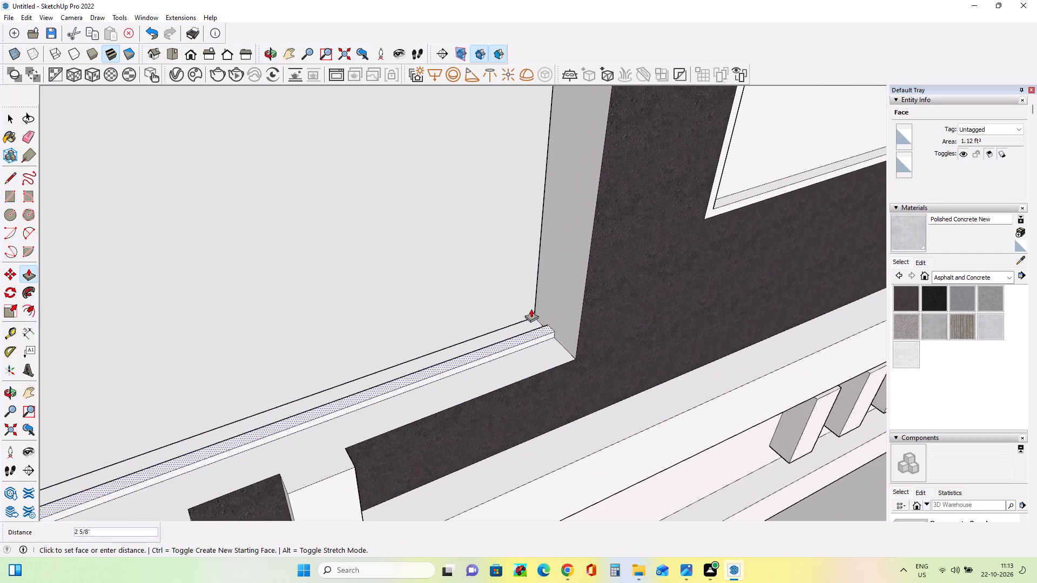
scroll(543, 249, down, 12)
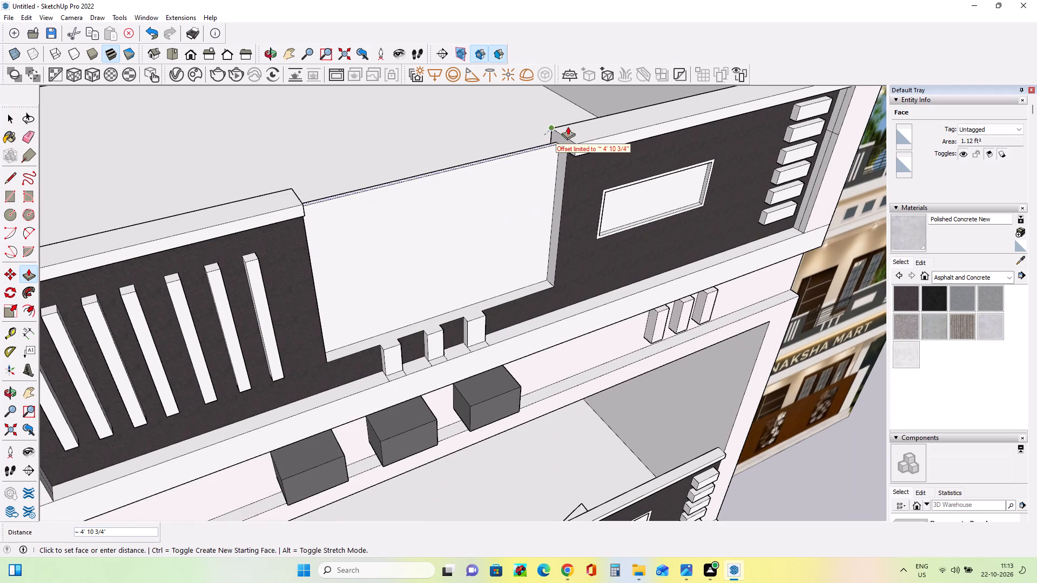
click(571, 125)
middle_drag(607, 274, 541, 248)
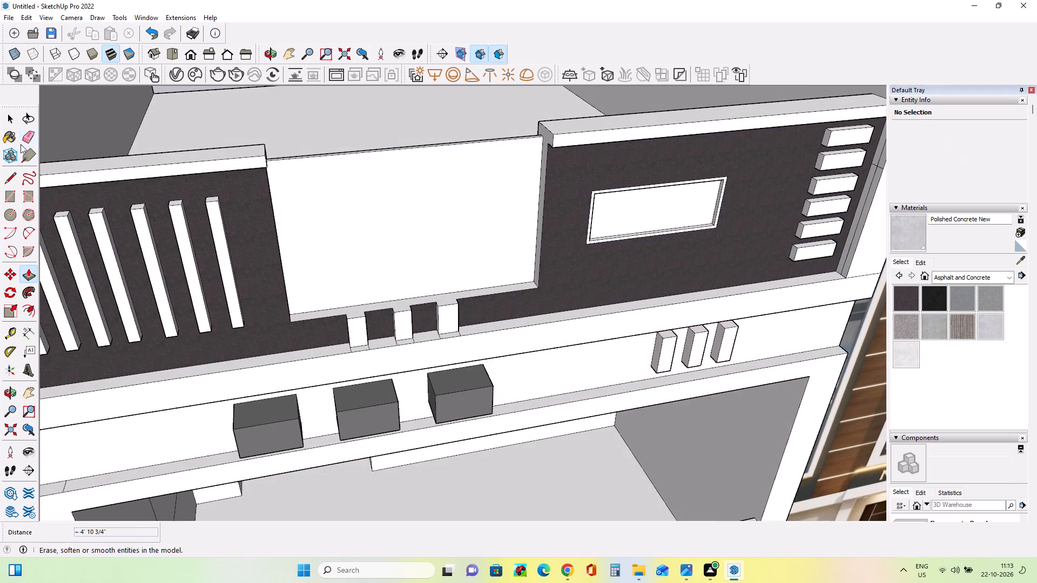
Delete the front face of the new panel in the top-floor balcony railing gap.
click(8, 123)
click(352, 260)
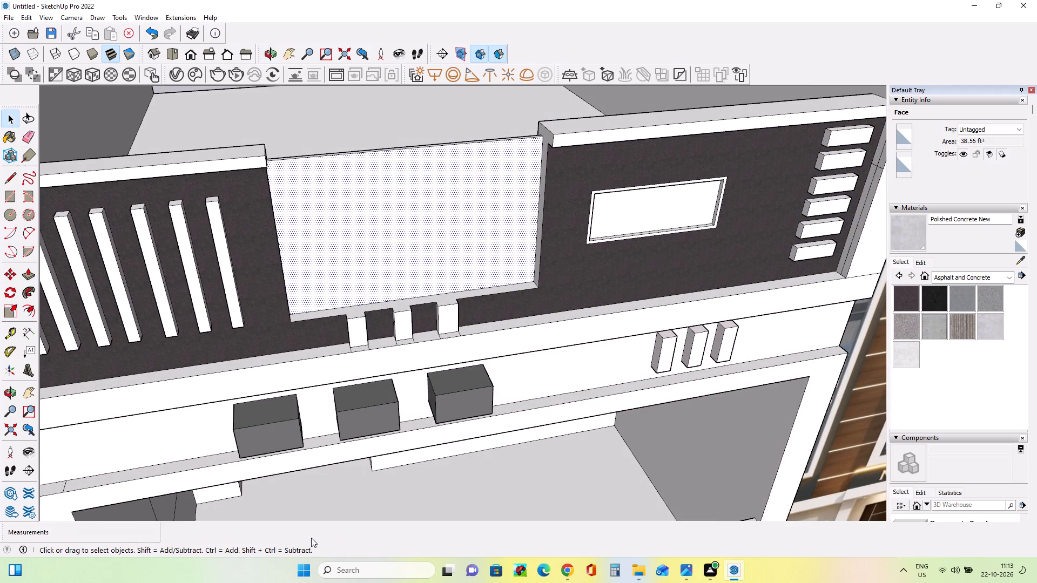
key(Delete)
middle_drag(322, 371, 298, 296)
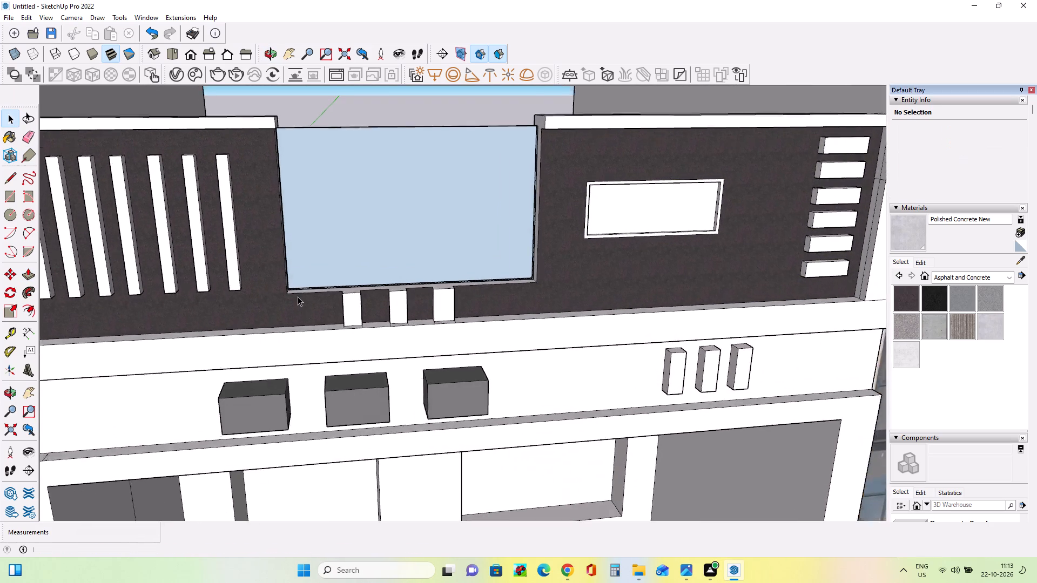
scroll(298, 296, down, 12)
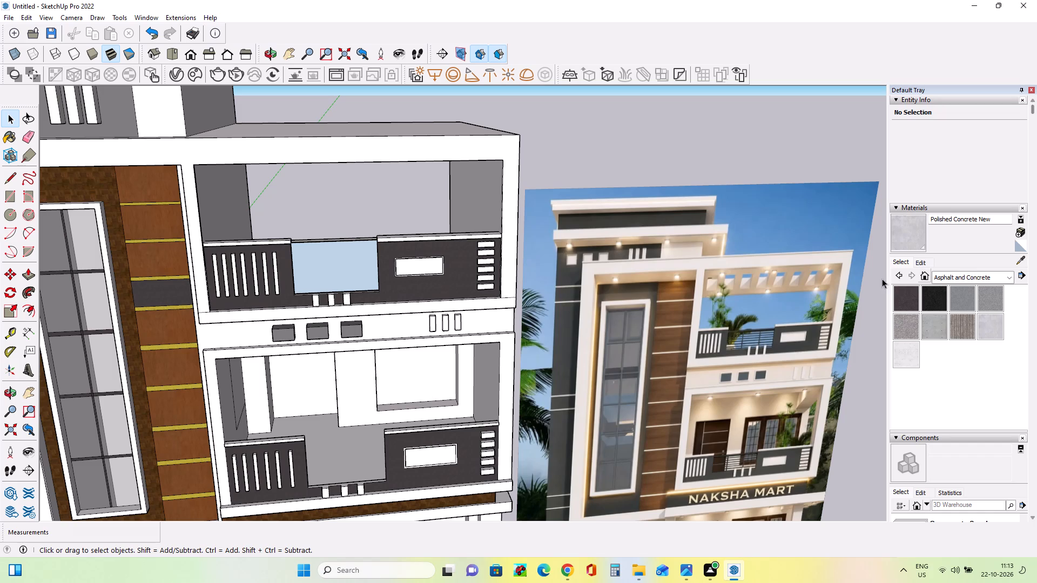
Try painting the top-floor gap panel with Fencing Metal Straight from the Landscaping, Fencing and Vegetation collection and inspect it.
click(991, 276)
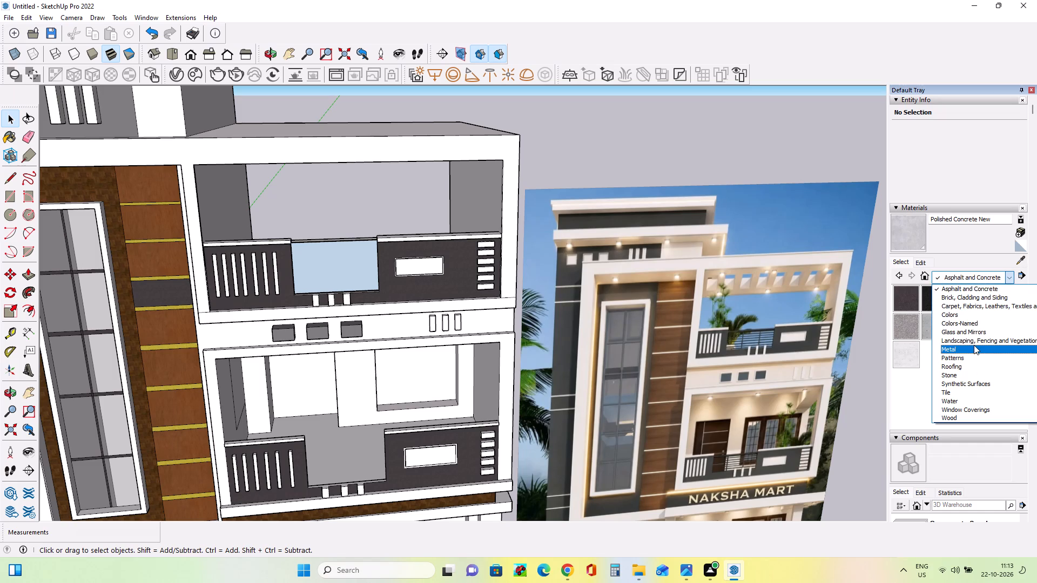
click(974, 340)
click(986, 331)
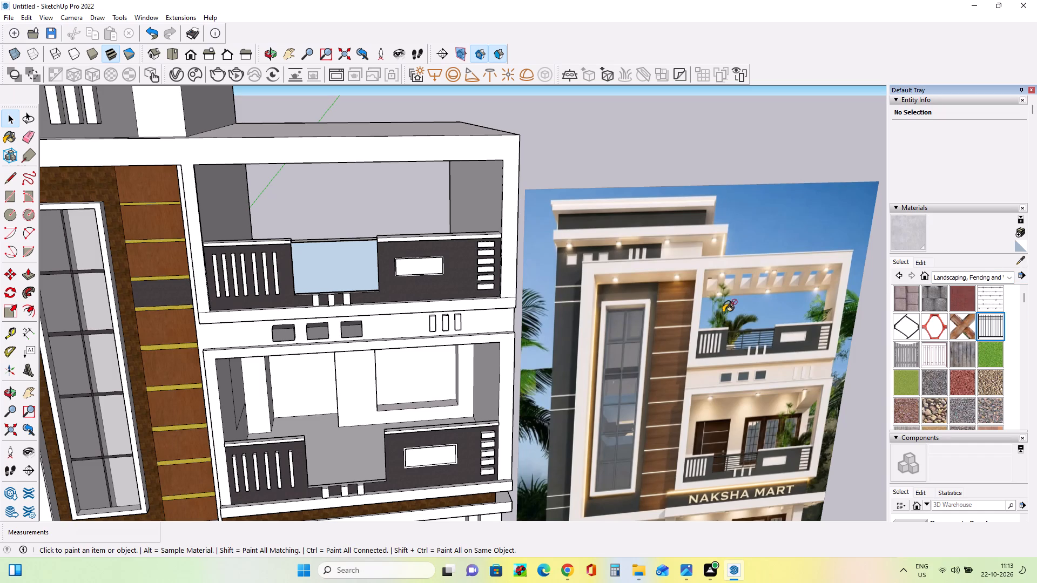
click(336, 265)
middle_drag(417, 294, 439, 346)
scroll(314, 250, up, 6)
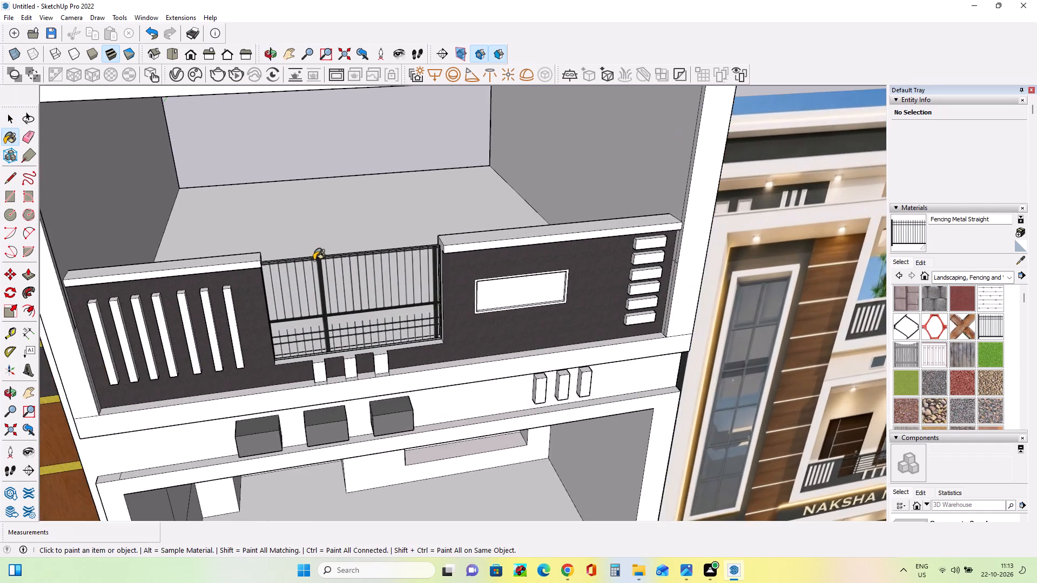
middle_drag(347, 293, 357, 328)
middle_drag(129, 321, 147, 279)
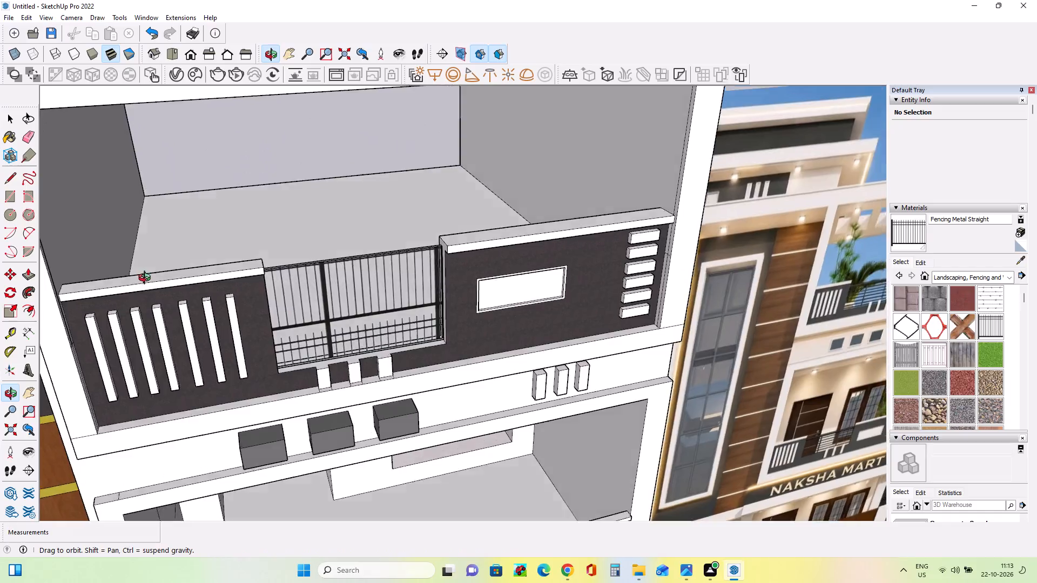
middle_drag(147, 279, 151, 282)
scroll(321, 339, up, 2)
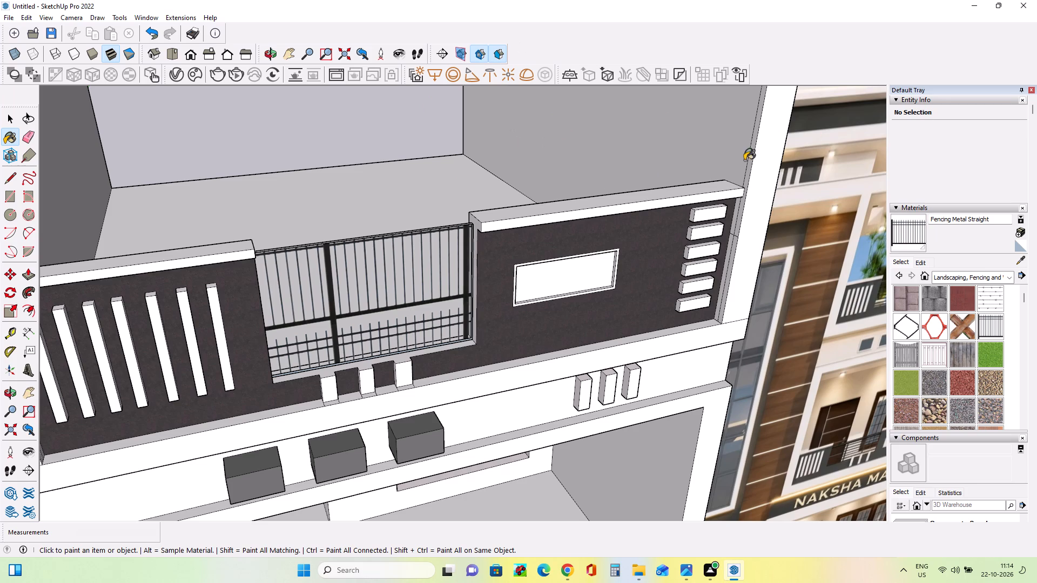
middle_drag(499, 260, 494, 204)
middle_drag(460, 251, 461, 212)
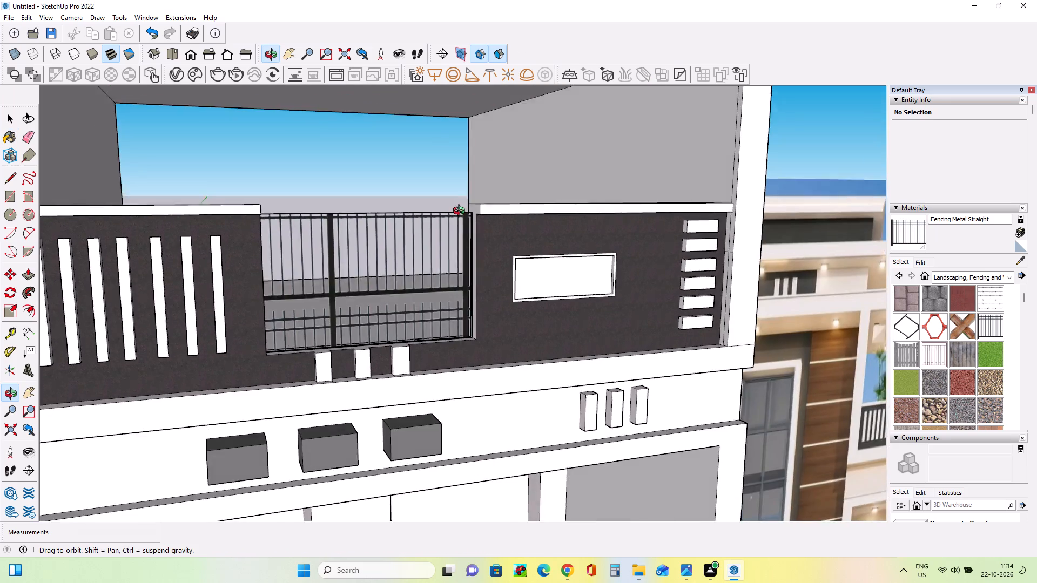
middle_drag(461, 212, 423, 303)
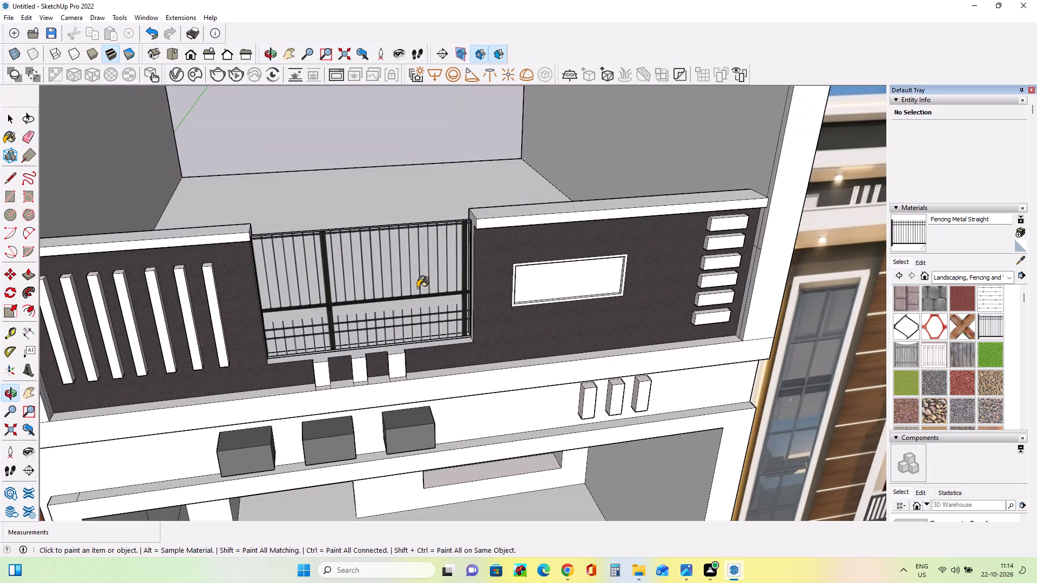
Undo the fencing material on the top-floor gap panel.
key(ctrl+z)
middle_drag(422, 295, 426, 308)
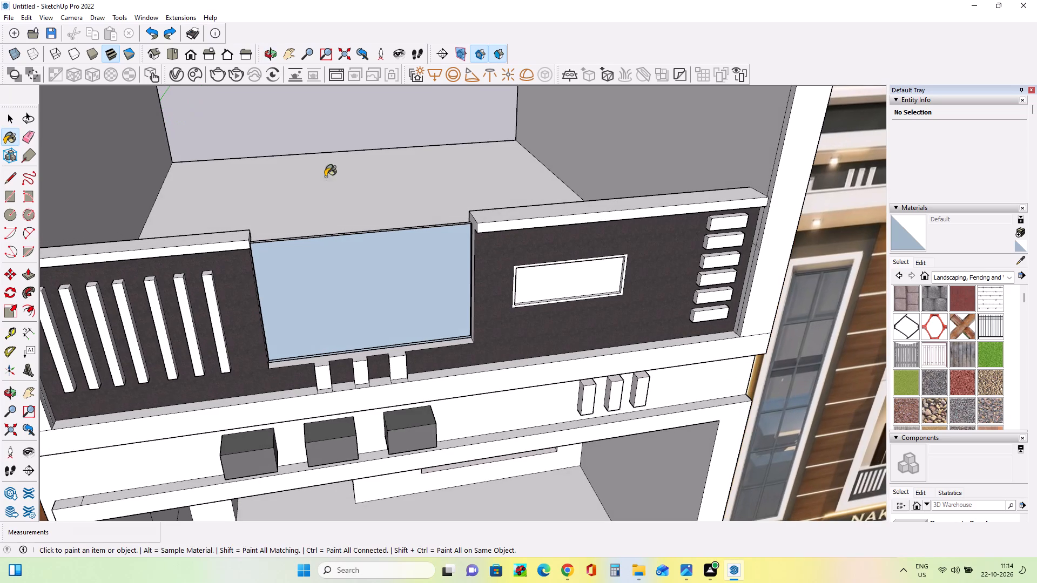
Draw a horizontal line across the full width of the top-floor gap panel, a little below its top edge.
click(11, 181)
middle_drag(398, 295, 279, 295)
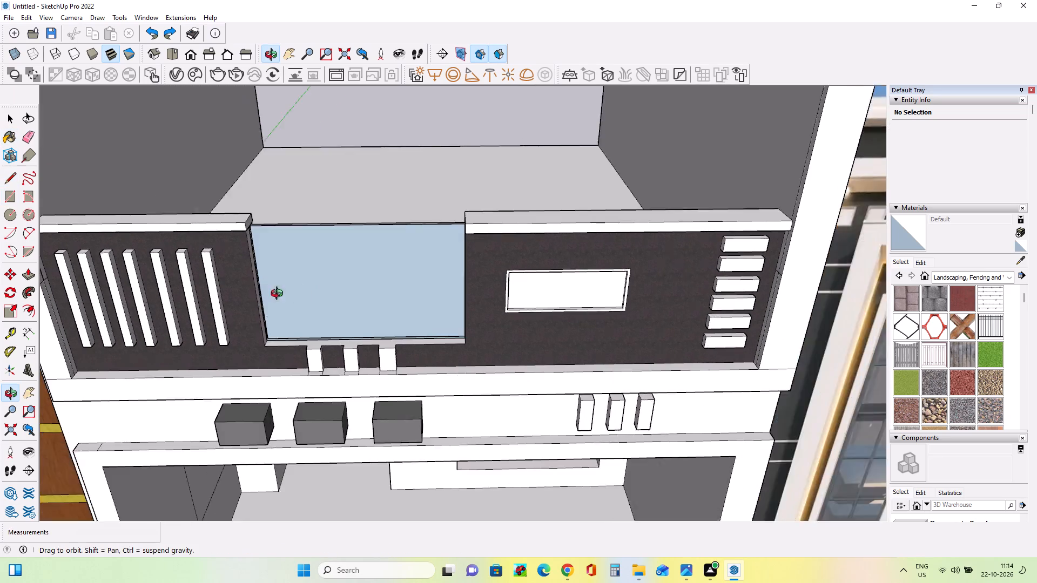
middle_drag(279, 295, 265, 295)
scroll(288, 227, up, 2)
middle_drag(294, 246, 300, 275)
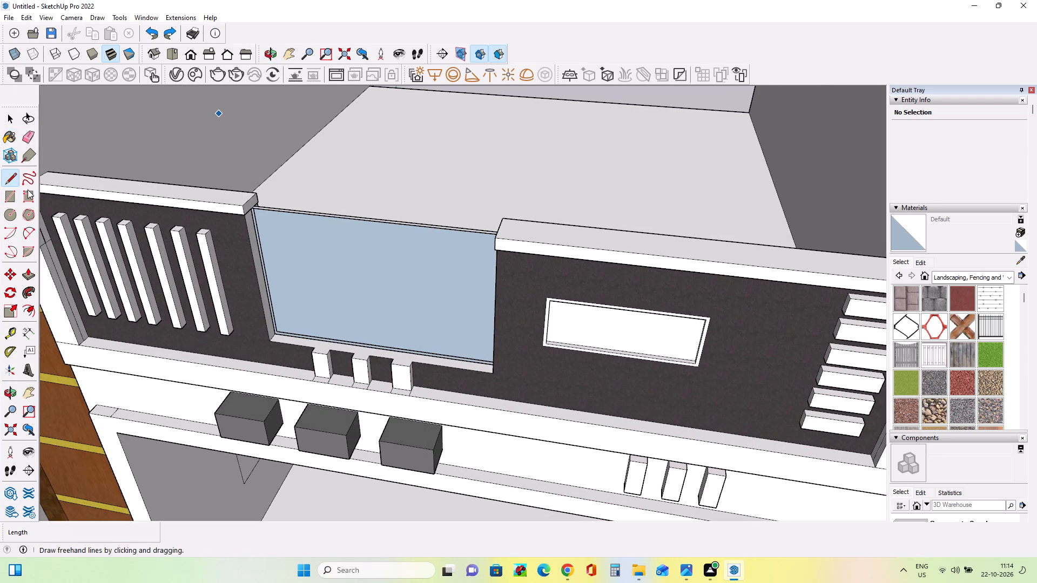
click(14, 174)
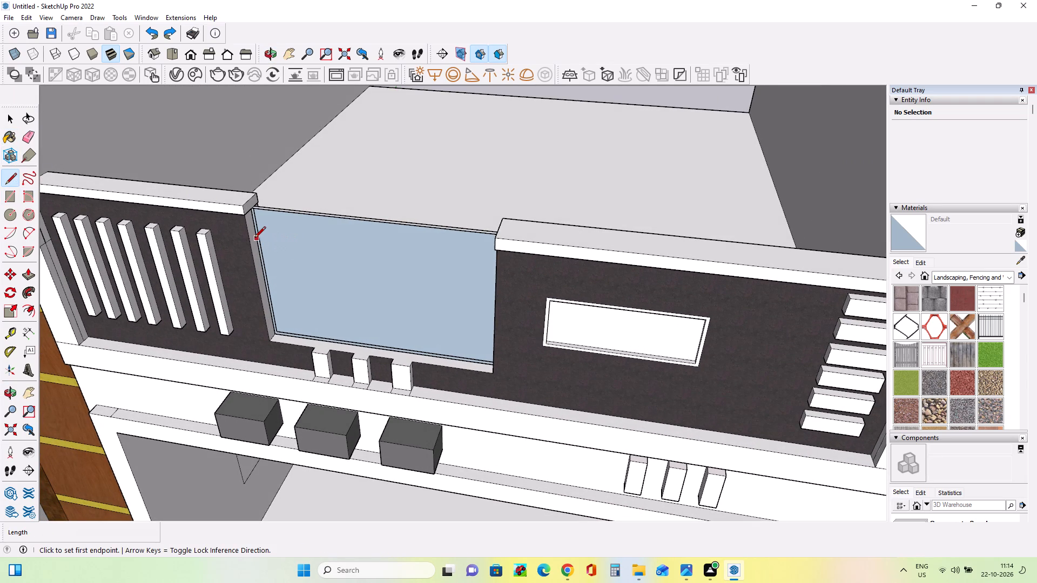
click(256, 247)
middle_drag(344, 270, 554, 229)
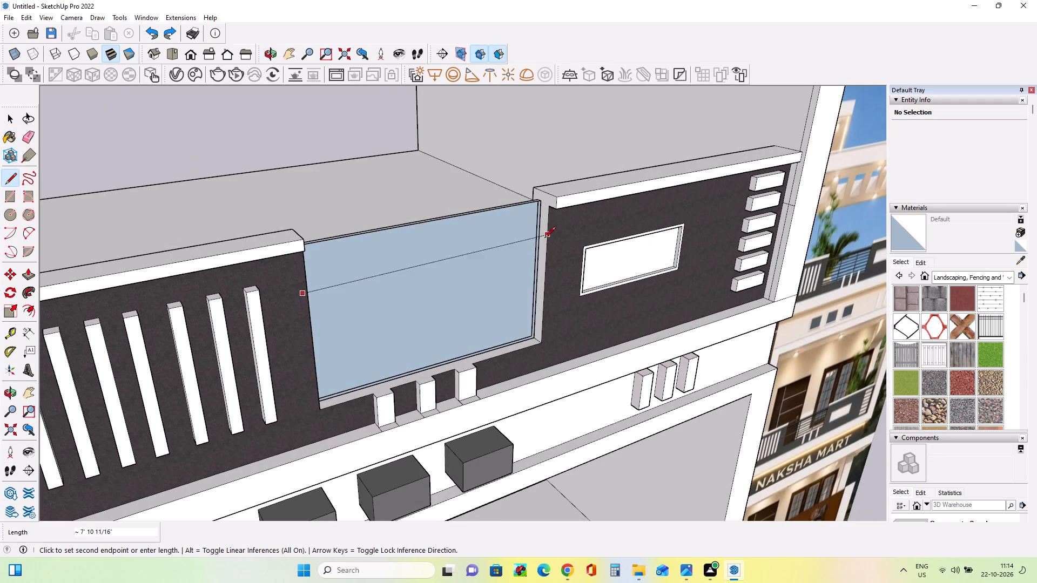
click(536, 246)
middle_drag(523, 286, 462, 298)
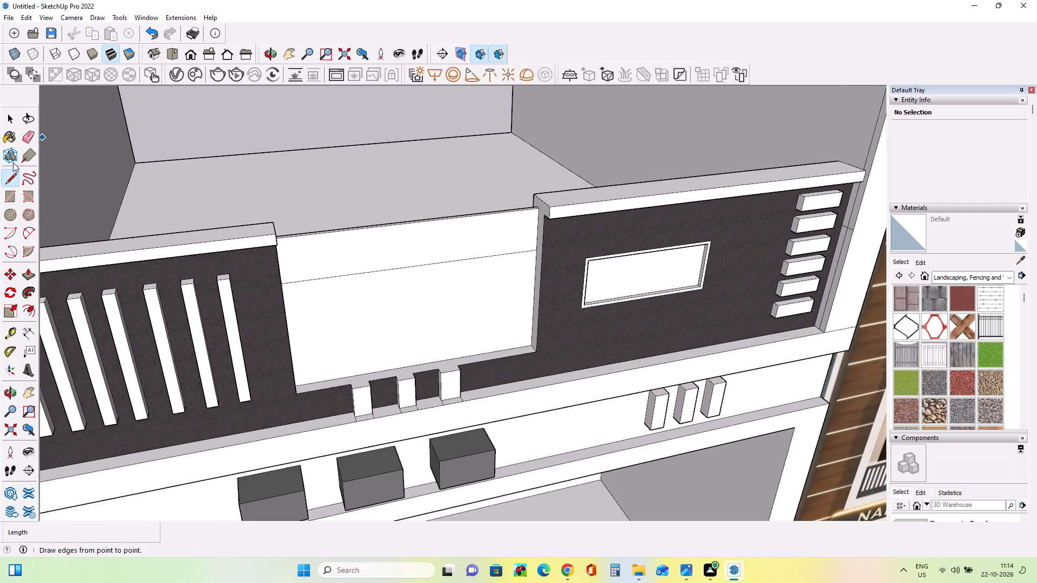
Erase the gap panel's top edges so the panel ends at the horizontal line, below the adjoining railing caps.
click(29, 143)
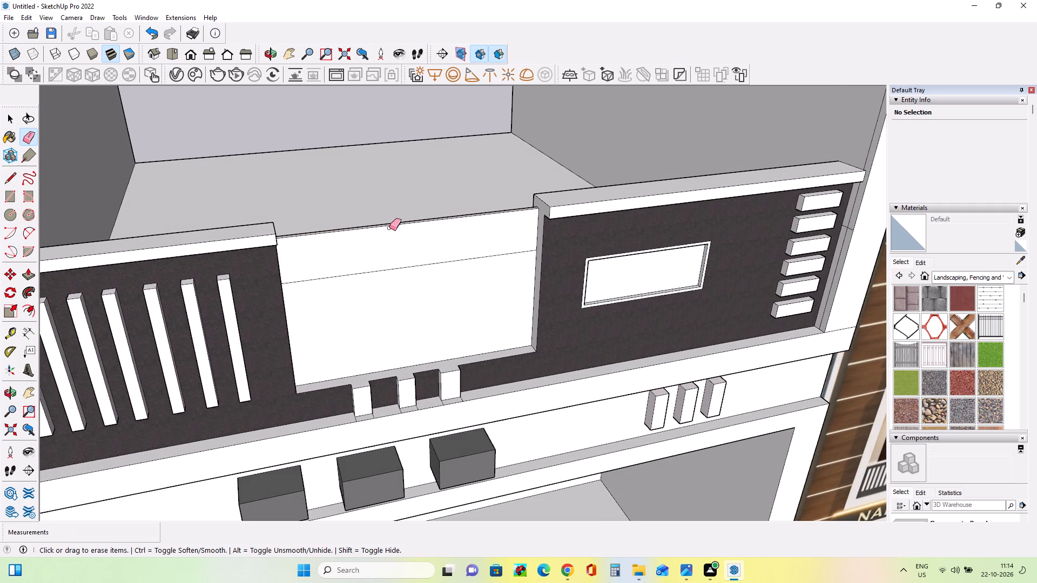
click(389, 228)
click(389, 226)
middle_drag(415, 232, 443, 289)
scroll(432, 248, up, 3)
click(434, 238)
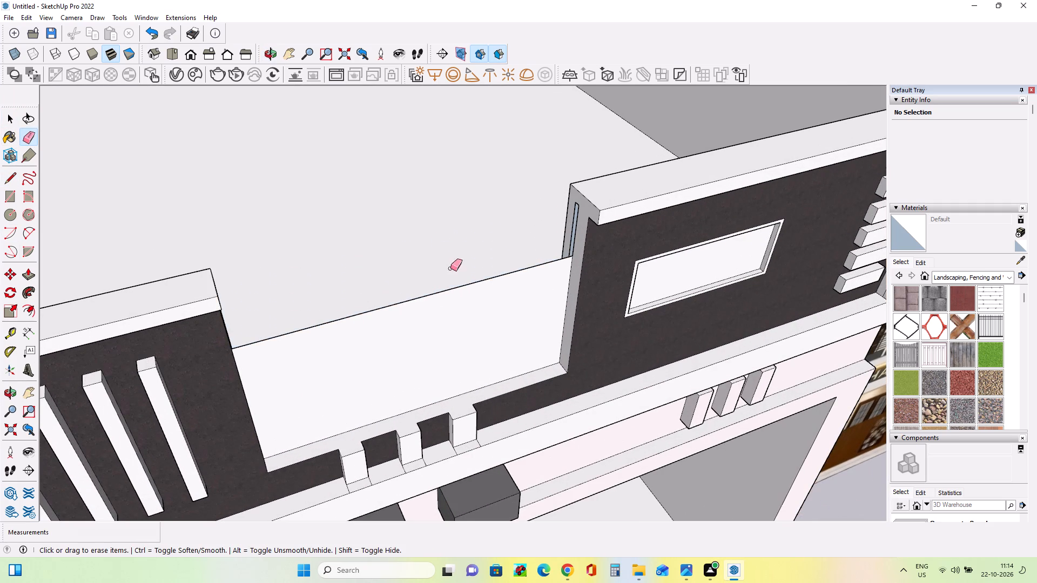
middle_drag(456, 275, 233, 286)
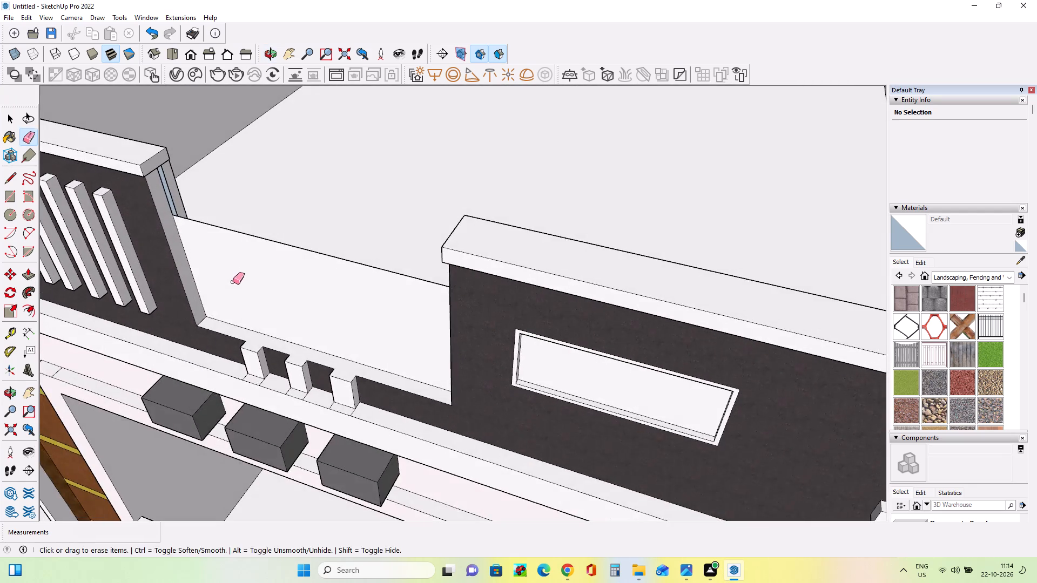
middle_drag(277, 254, 398, 227)
Paint the lowered panel in the top-floor balcony railing gap with Fencing Metal Straight.
click(984, 318)
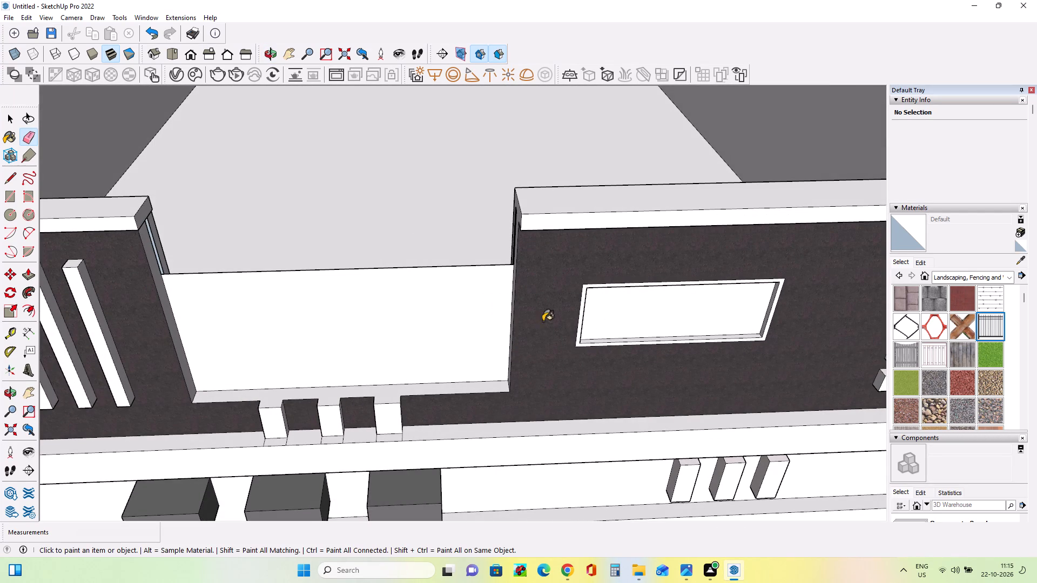
click(376, 304)
middle_drag(399, 312, 408, 226)
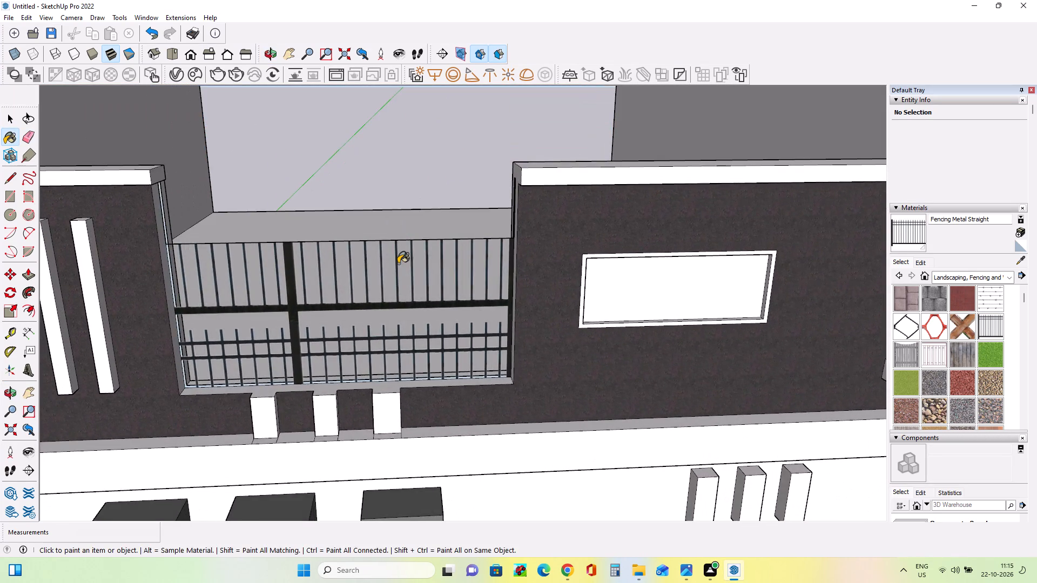
scroll(398, 263, down, 3)
middle_drag(399, 273, 424, 229)
scroll(424, 229, down, 11)
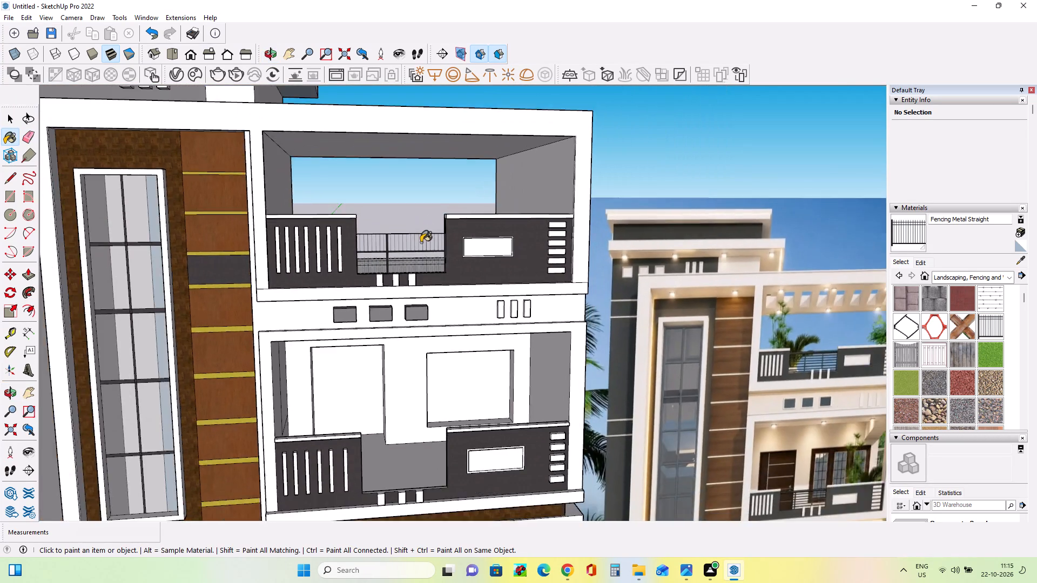
scroll(421, 242, down, 7)
Draw a thin rectangle about 7' 10 1/2" by 9/16" along the sill of the middle-floor balcony railing gap.
scroll(442, 399, up, 7)
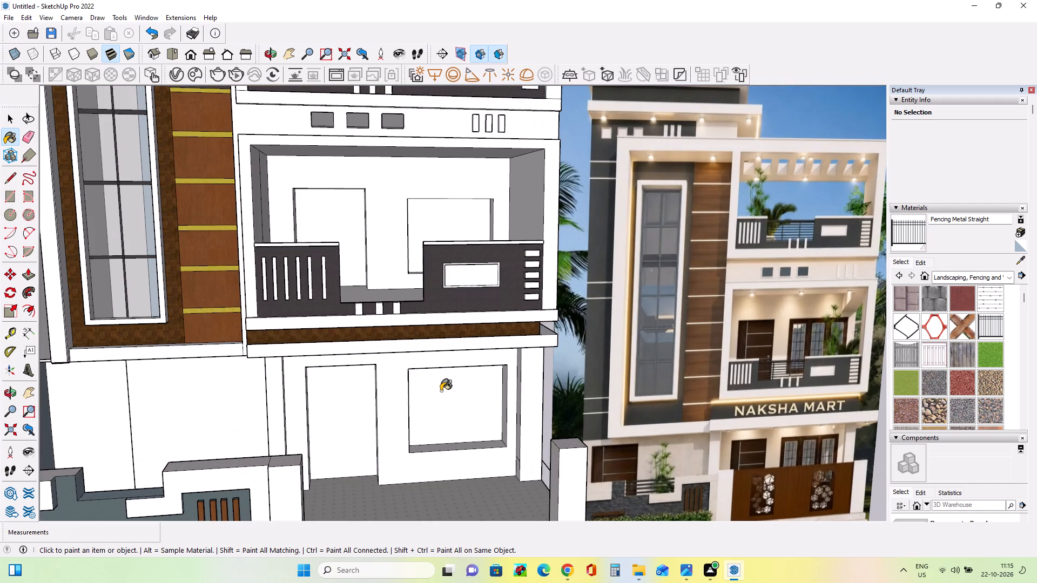
scroll(395, 360, up, 2)
scroll(395, 358, down, 3)
middle_drag(444, 355, 474, 421)
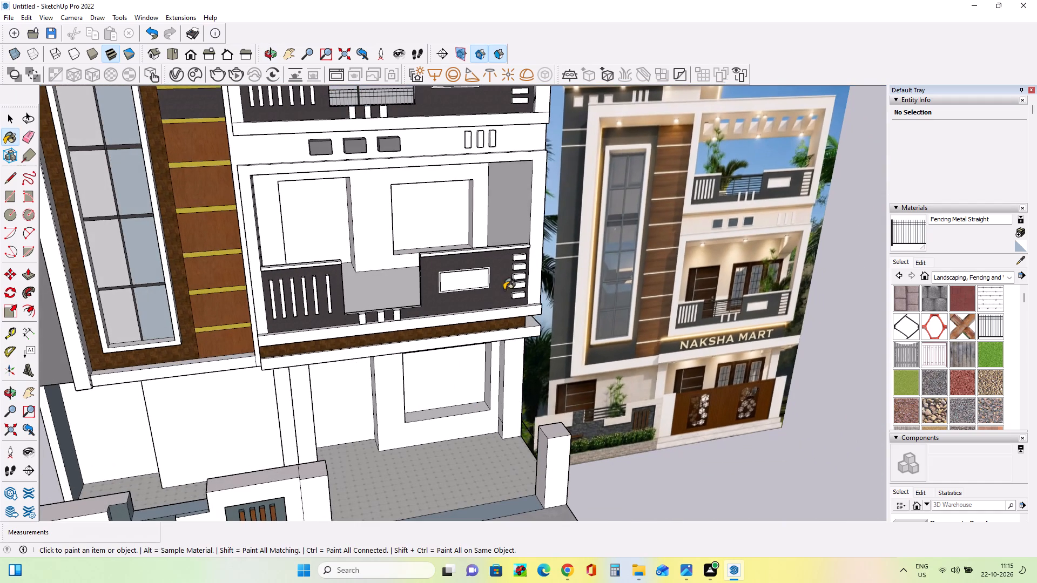
click(12, 201)
middle_drag(425, 329, 426, 409)
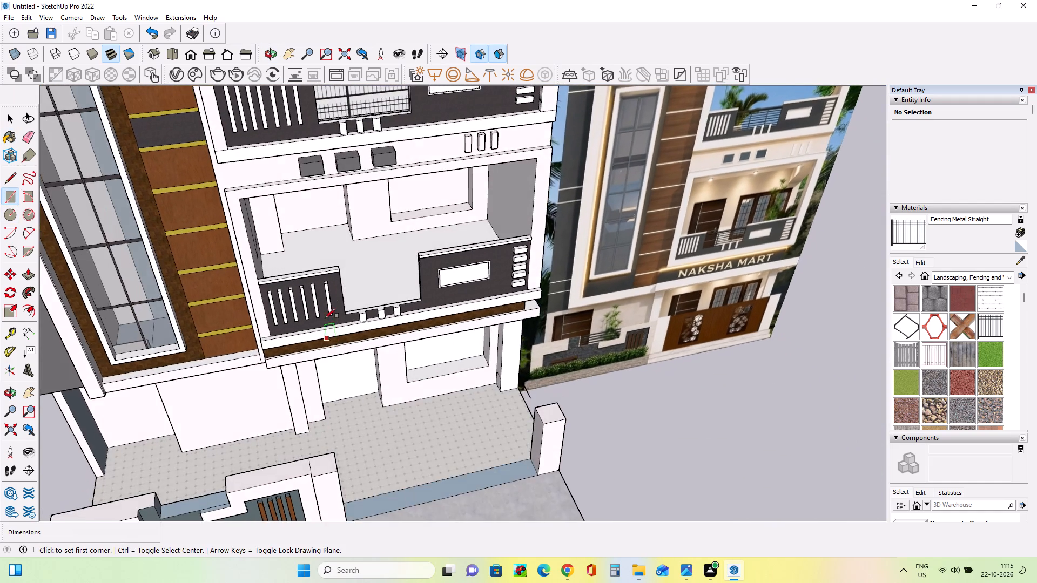
scroll(327, 310, up, 8)
scroll(343, 312, down, 1)
scroll(343, 312, up, 2)
middle_drag(373, 317, 335, 396)
scroll(370, 322, up, 3)
scroll(368, 317, down, 1)
scroll(368, 317, up, 3)
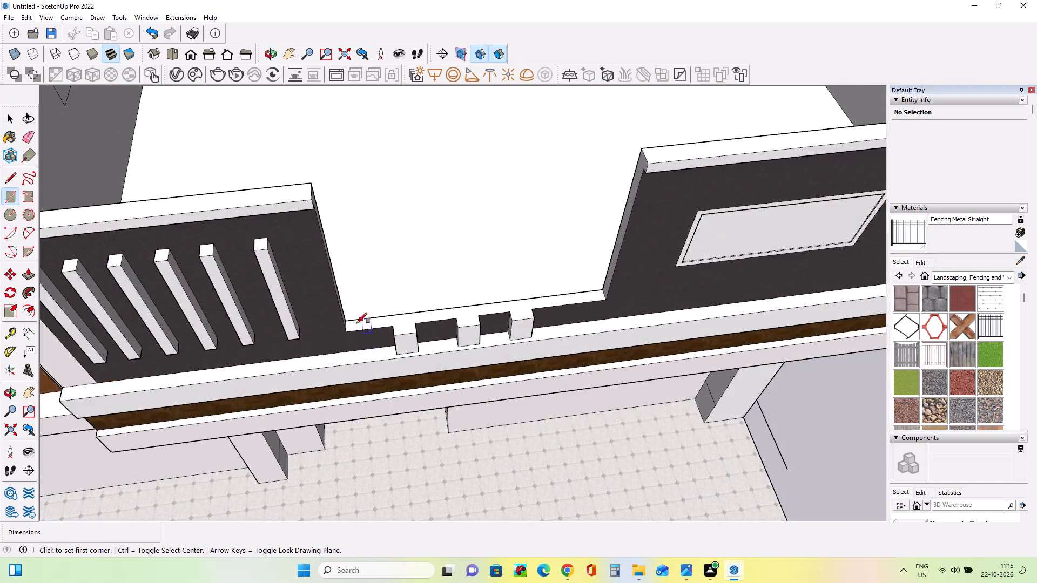
scroll(356, 323, up, 5)
click(333, 329)
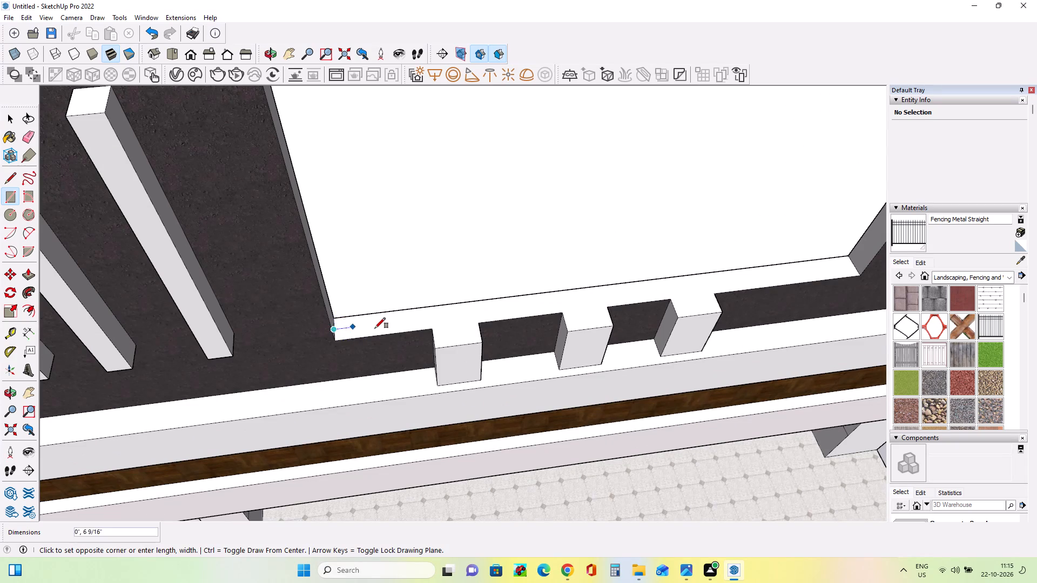
scroll(375, 324, down, 7)
scroll(621, 306, up, 7)
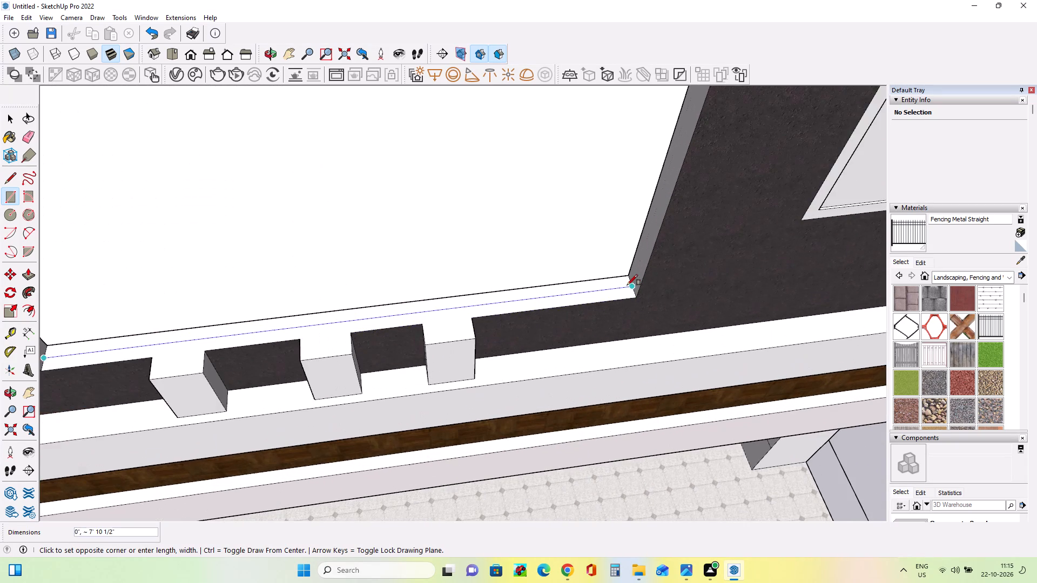
scroll(628, 282, up, 9)
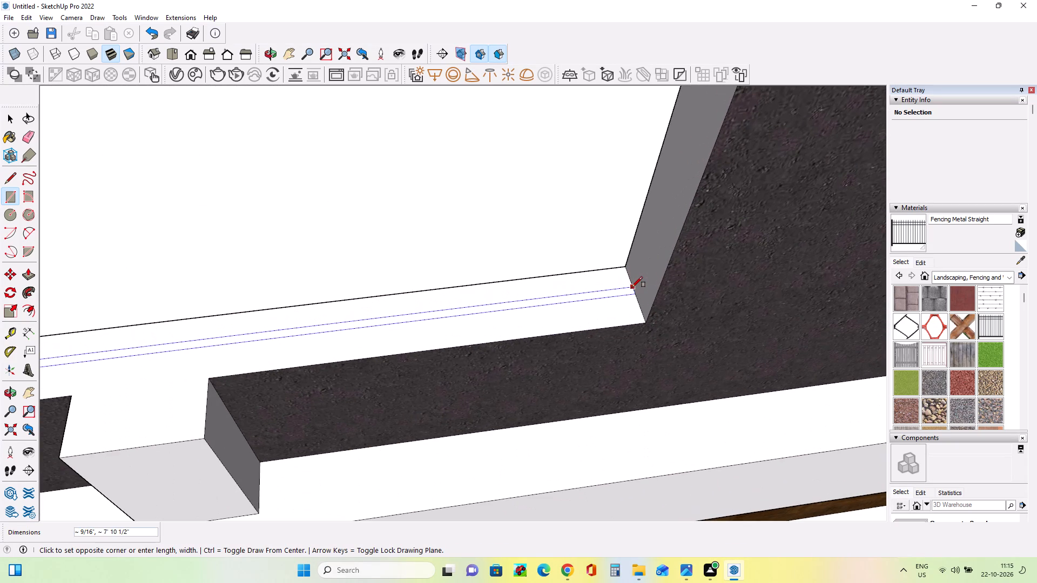
click(632, 287)
Push/pull the thin strip in the middle-floor railing gap up about 3' 4 9/16" into an upright panel.
click(30, 274)
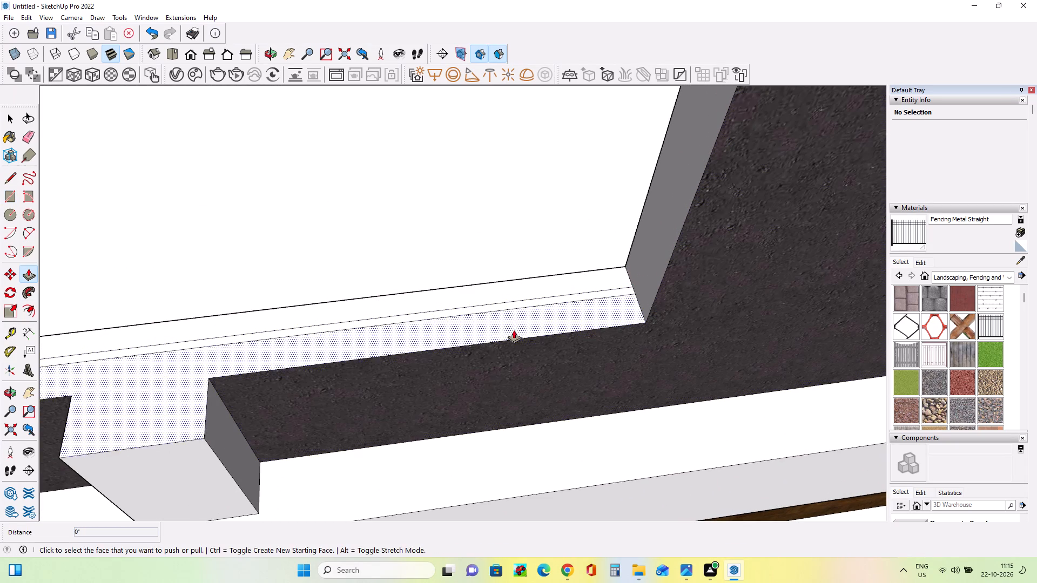
click(511, 308)
scroll(577, 243, down, 12)
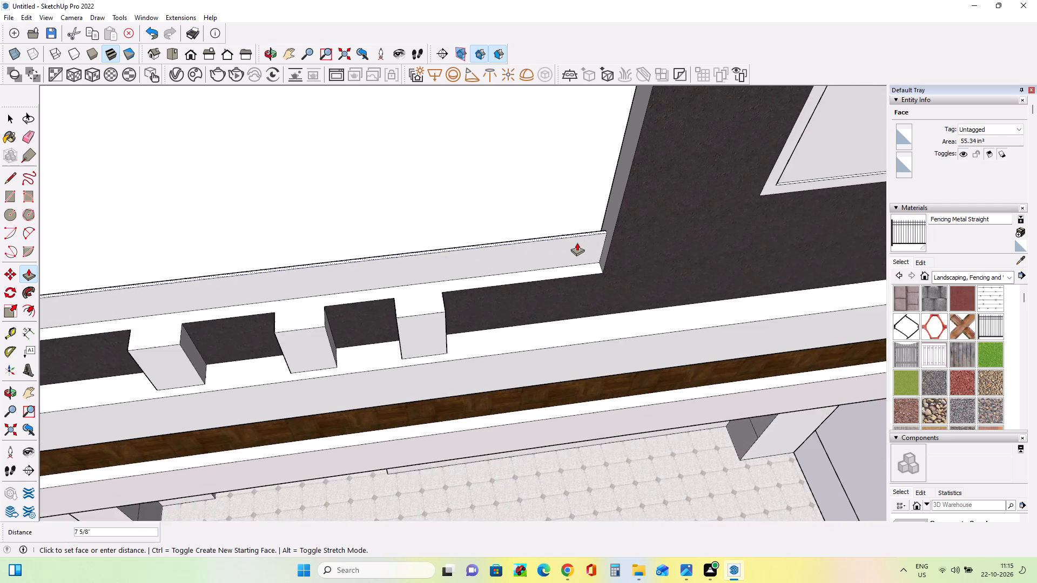
scroll(577, 242, down, 7)
click(595, 173)
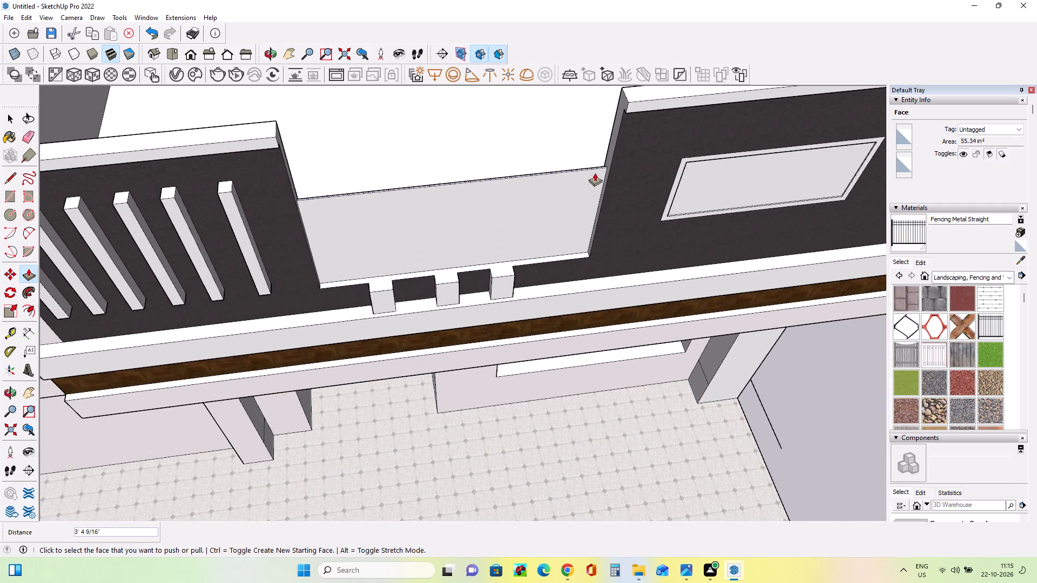
Delete the front face of the upright panel in the middle-floor railing gap.
middle_drag(464, 293, 398, 263)
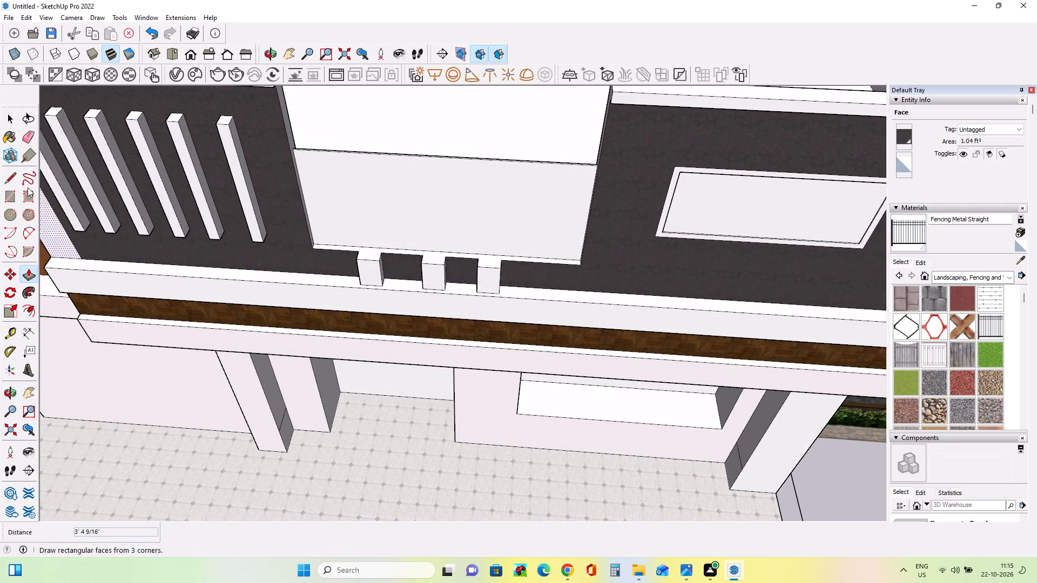
click(8, 120)
click(475, 193)
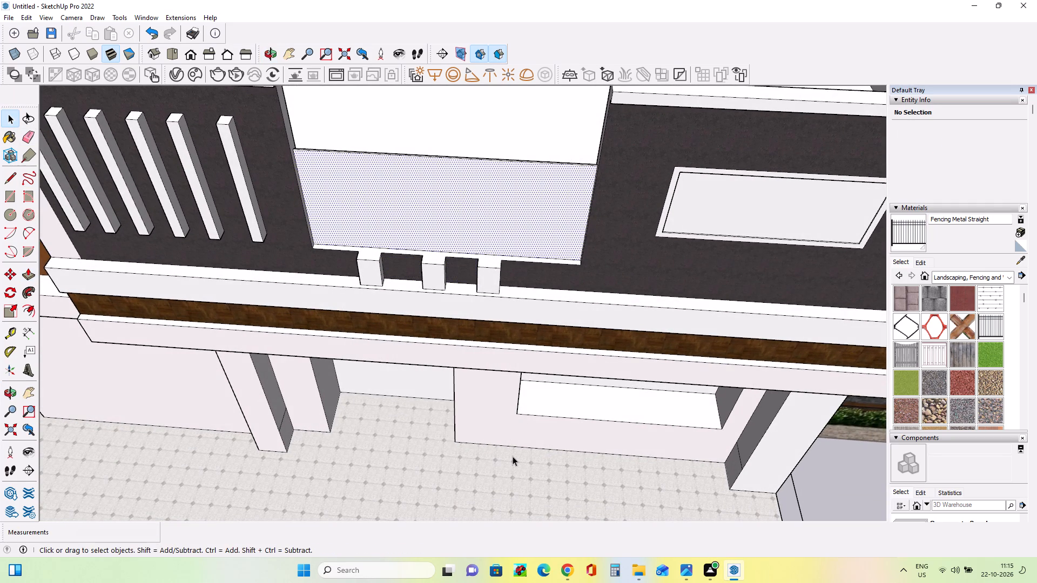
key(Delete)
Paint the remaining panel face in the middle-floor railing gap with Fencing Metal Straight.
middle_drag(516, 407, 498, 362)
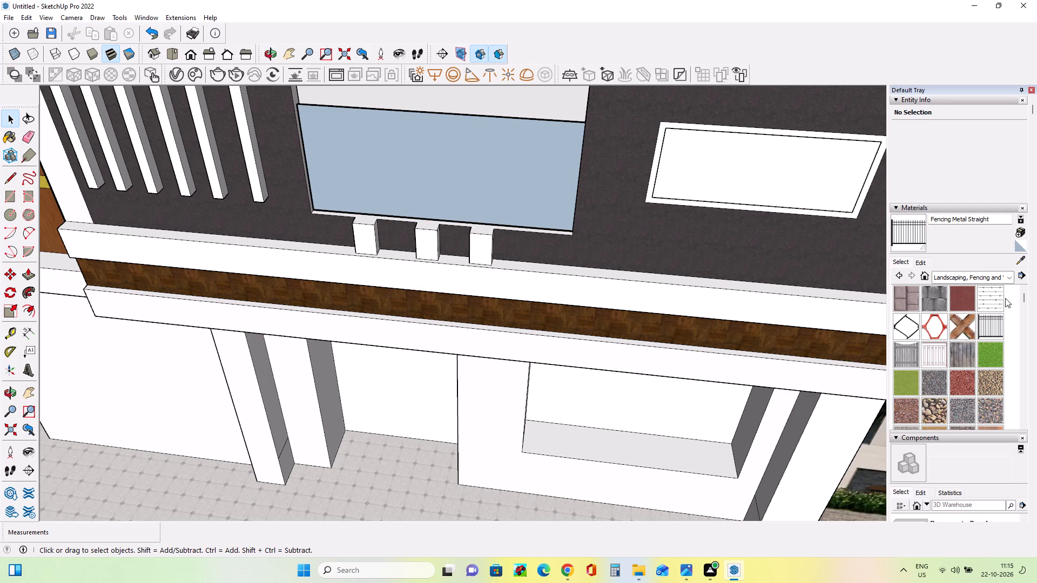
click(1001, 328)
click(499, 191)
Examine the whole facade, from the balcony railings down to the front boundary wall, against the reference image.
middle_drag(486, 362, 582, 334)
scroll(582, 334, down, 2)
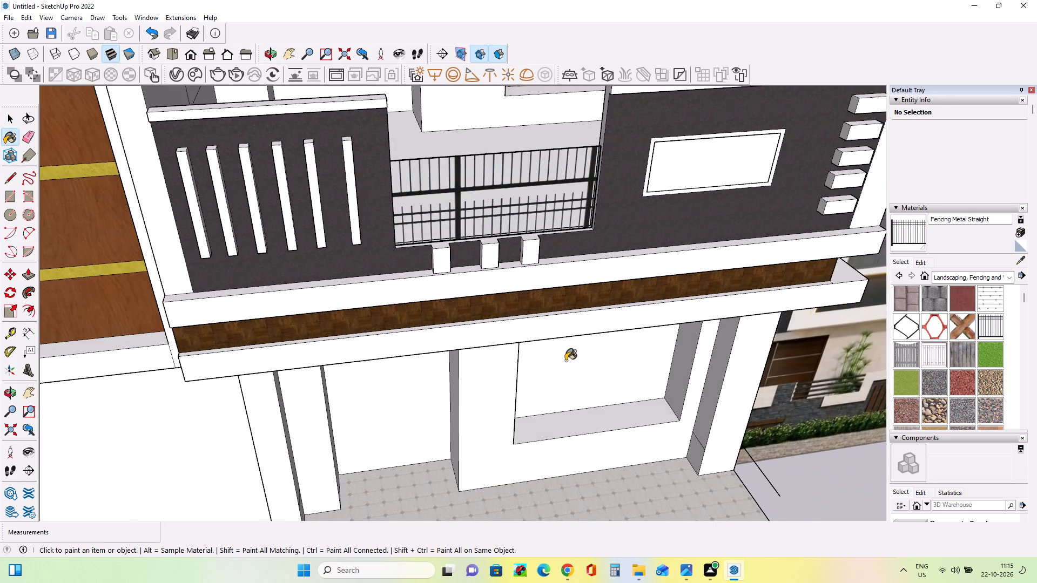
scroll(565, 361, down, 8)
middle_drag(560, 364, 372, 336)
scroll(372, 336, down, 5)
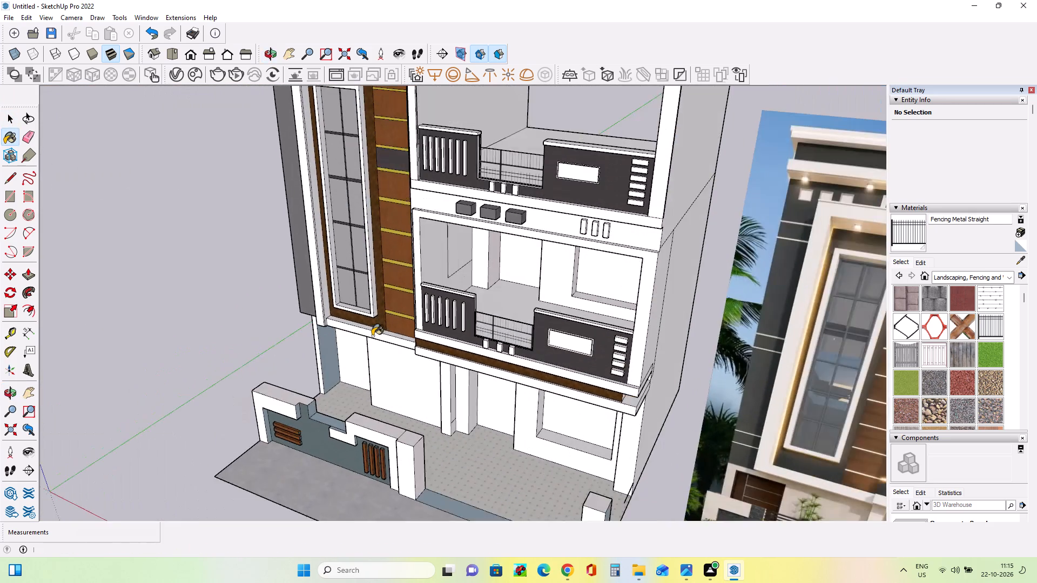
scroll(372, 336, down, 3)
middle_drag(490, 347, 624, 223)
scroll(495, 338, up, 4)
scroll(495, 338, down, 4)
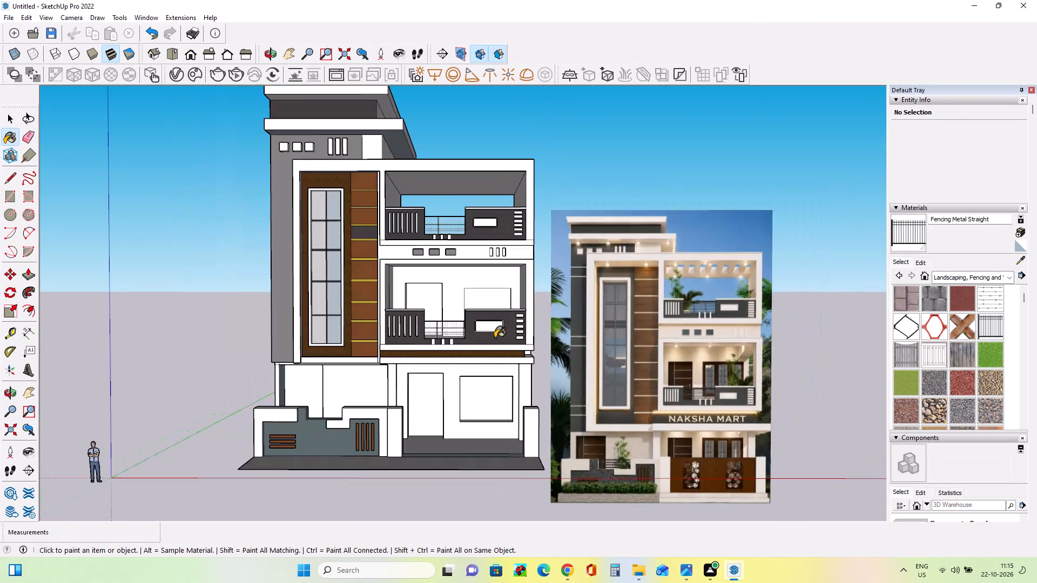
middle_drag(497, 339, 547, 358)
scroll(547, 359, down, 1)
middle_drag(456, 370, 456, 389)
scroll(399, 367, up, 1)
middle_drag(397, 374, 392, 391)
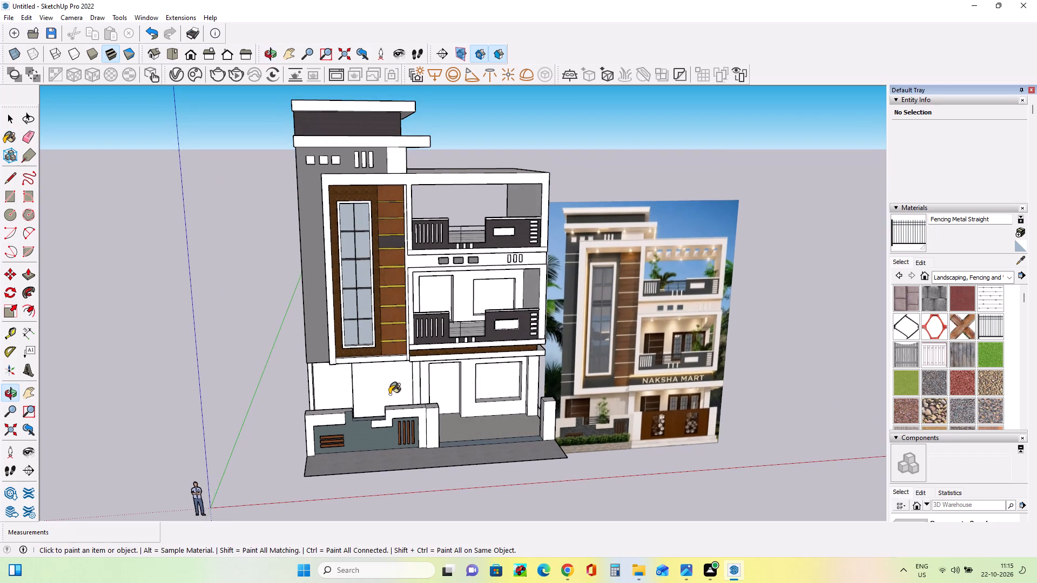
middle_drag(525, 382, 527, 340)
scroll(418, 425, up, 3)
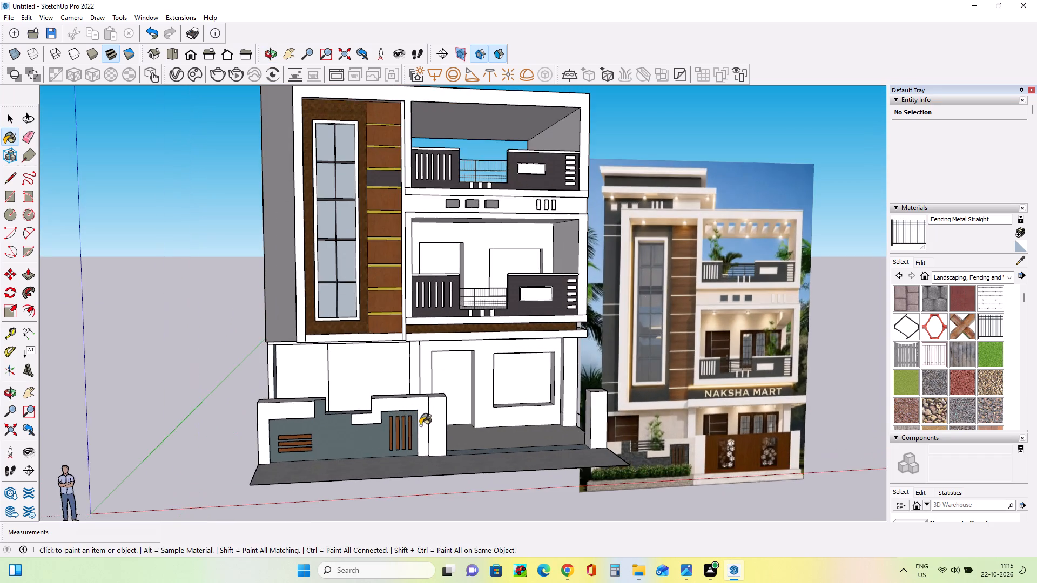
middle_drag(431, 439, 435, 465)
scroll(435, 460, down, 3)
middle_drag(696, 494, 648, 526)
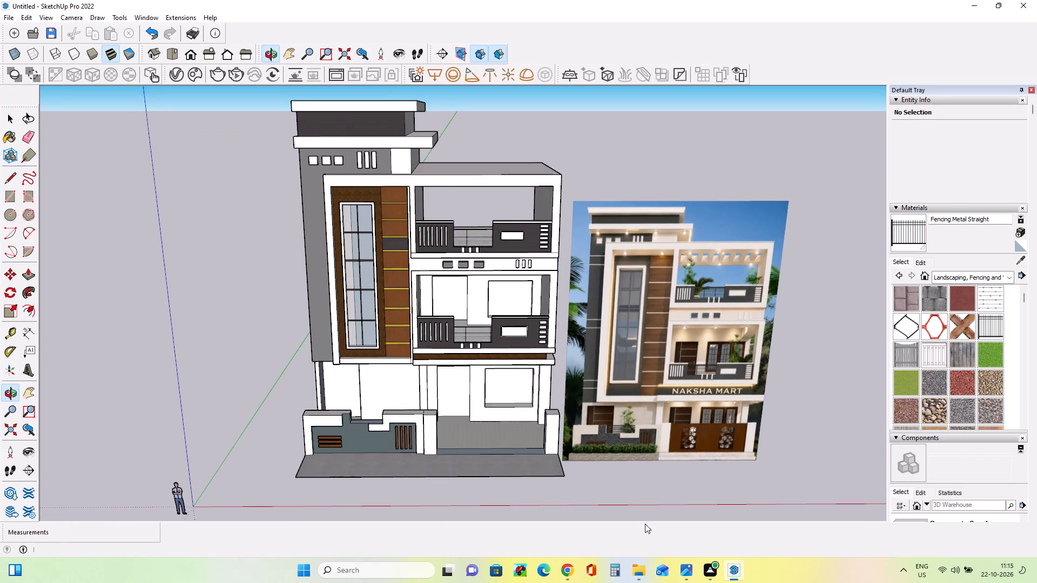
scroll(505, 471, up, 3)
middle_drag(469, 471, 518, 517)
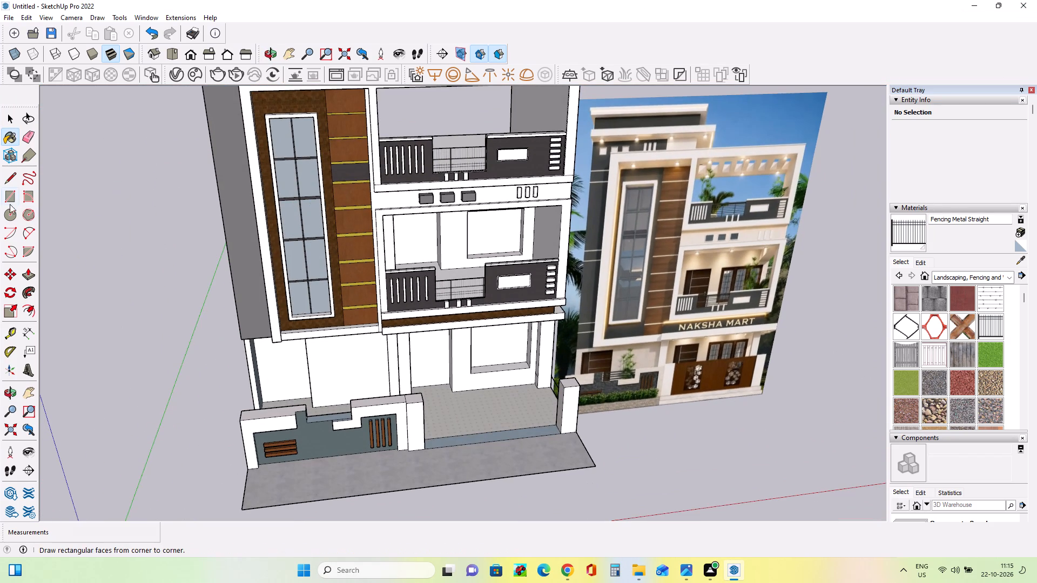
Draw a narrow rectangle about 23' 11 3/4" by 4 3/4" along the base of the slatted front boundary wall.
click(11, 198)
middle_click(412, 474)
scroll(398, 440, up, 3)
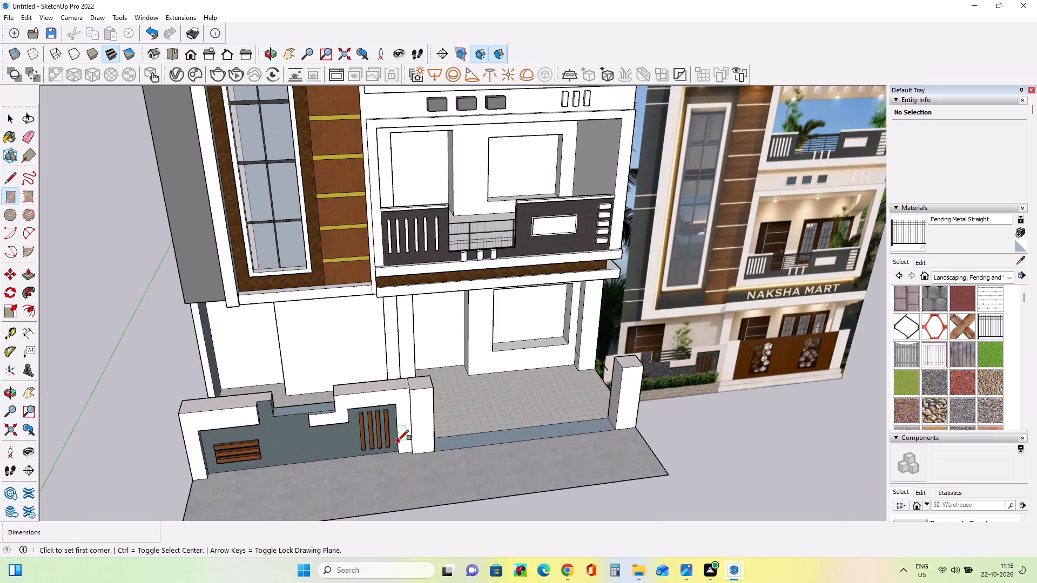
middle_drag(408, 448, 409, 453)
click(410, 451)
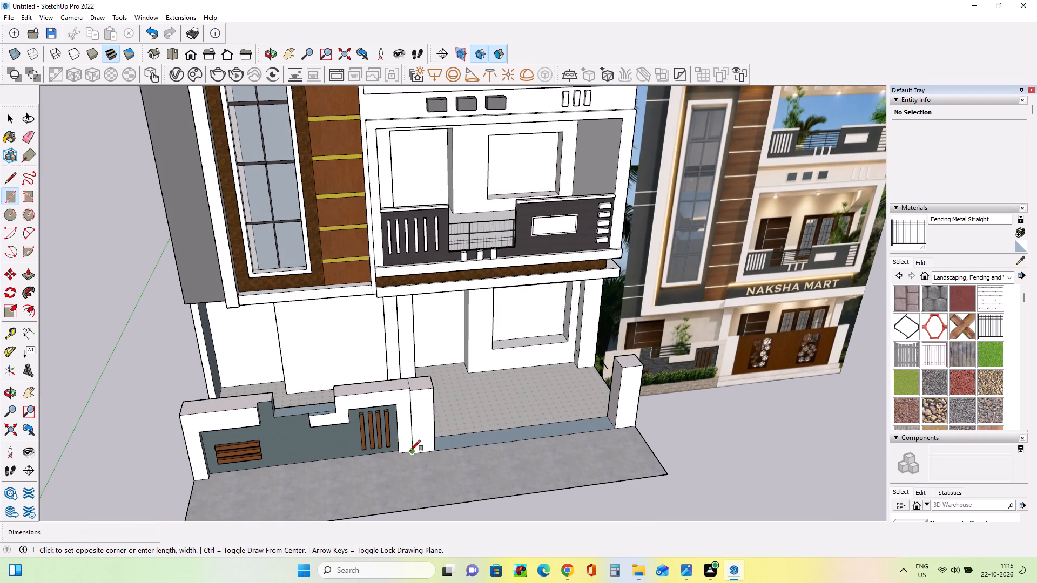
click(193, 484)
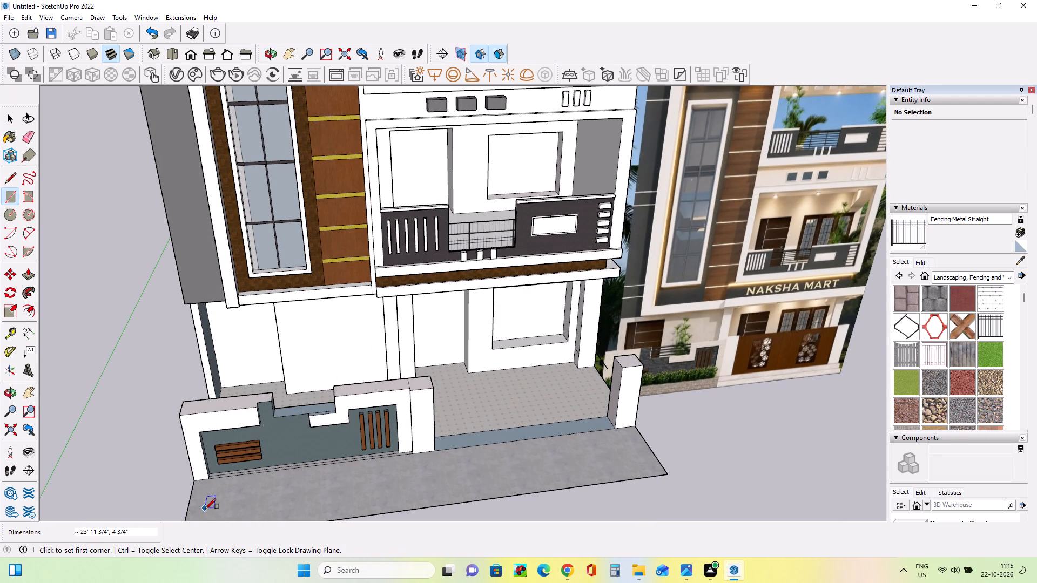
Draw a planter base rectangle about 23' 10 1/2" long on the pavement in front of the slatted boundary wall.
scroll(204, 502, up, 3)
middle_drag(204, 501, 216, 541)
scroll(208, 513, up, 4)
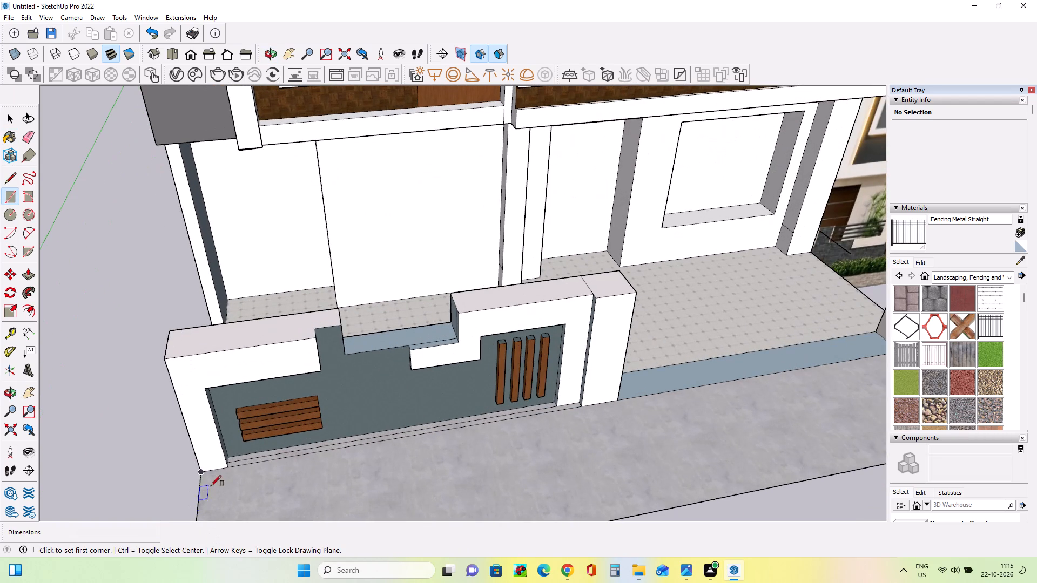
click(203, 474)
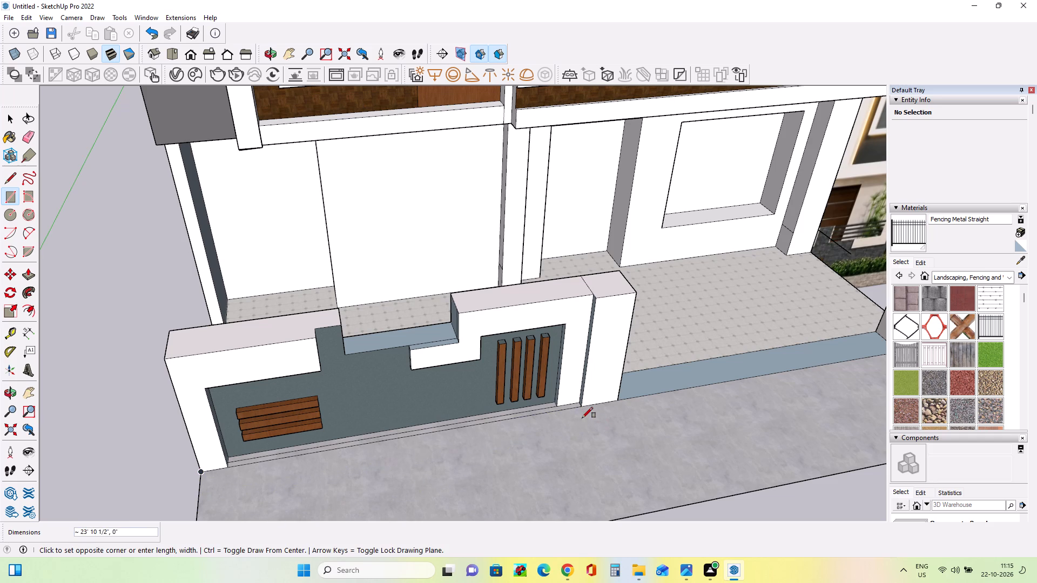
click(594, 433)
middle_drag(518, 453, 515, 473)
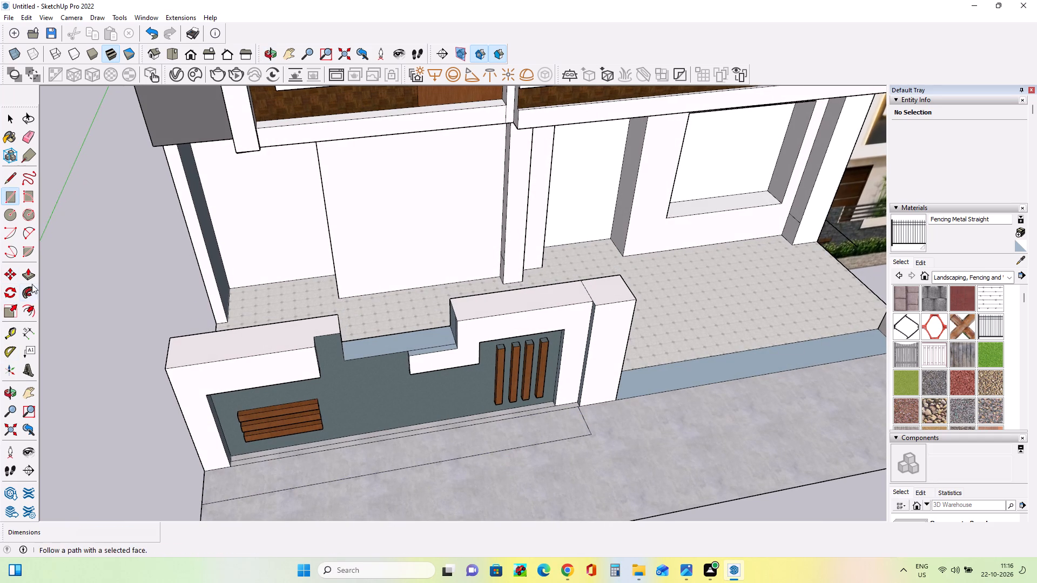
Offset the planter base rectangle's outline inward to form a narrow rim.
click(30, 309)
click(490, 445)
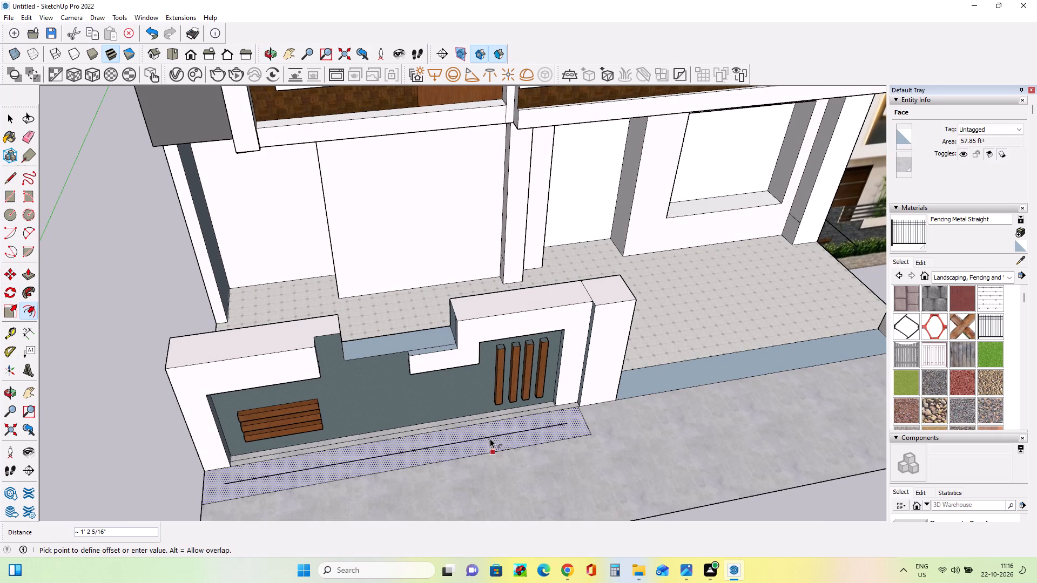
click(491, 448)
middle_drag(558, 482, 541, 476)
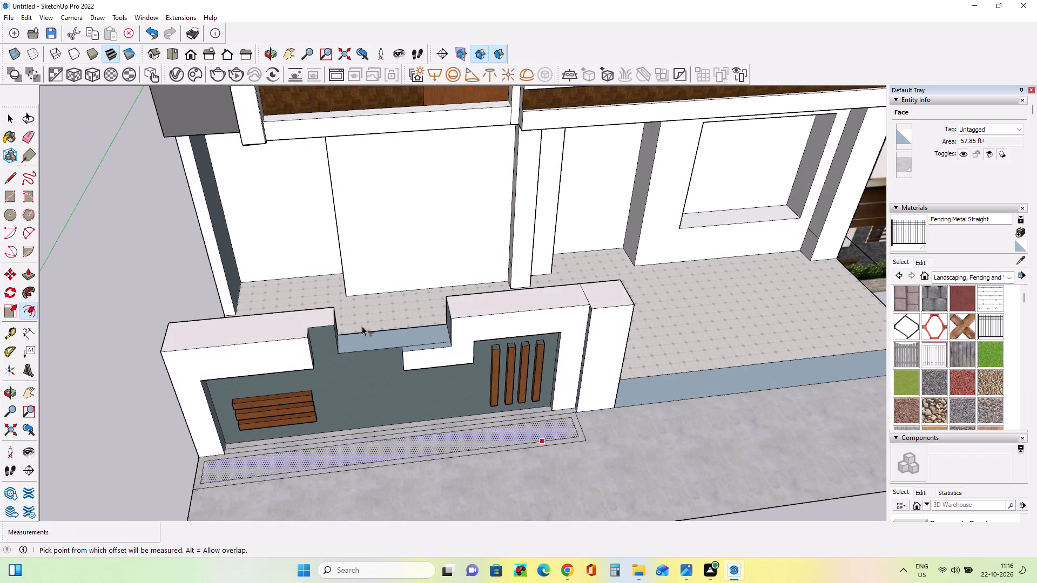
Push/pull the planter's rim up about 11 1/2" to form its low walls.
click(29, 276)
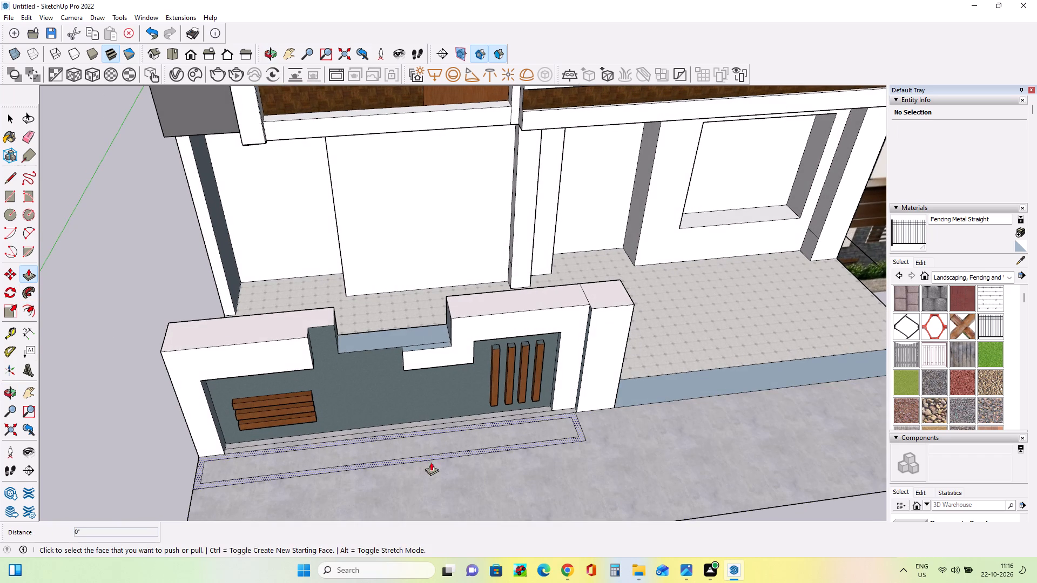
click(432, 456)
click(432, 445)
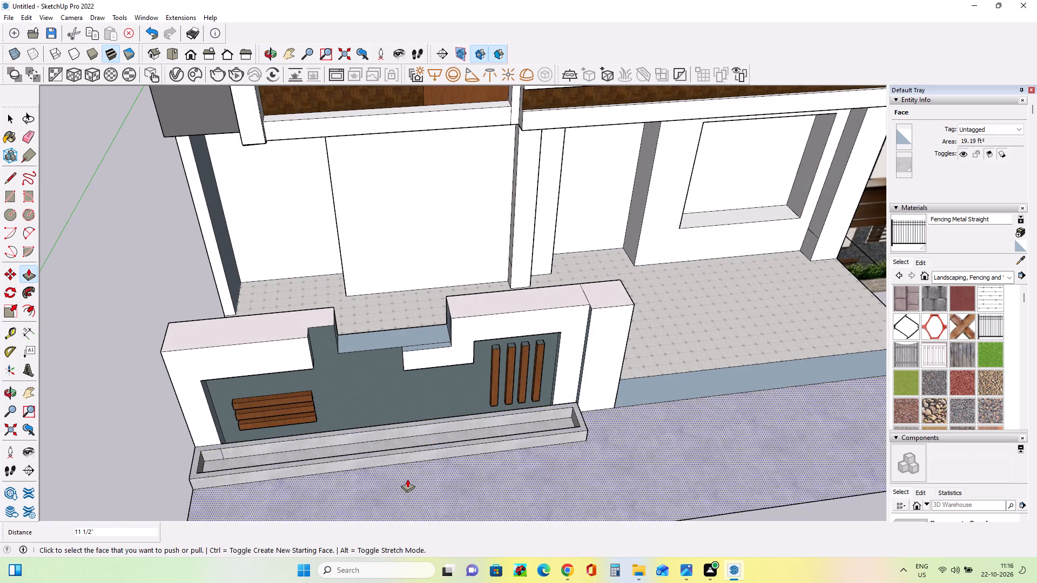
Compare the planter, entrance and overall facade with the reference image.
scroll(353, 460, down, 15)
middle_drag(353, 460, 369, 408)
scroll(365, 462, up, 8)
middle_drag(402, 517, 335, 471)
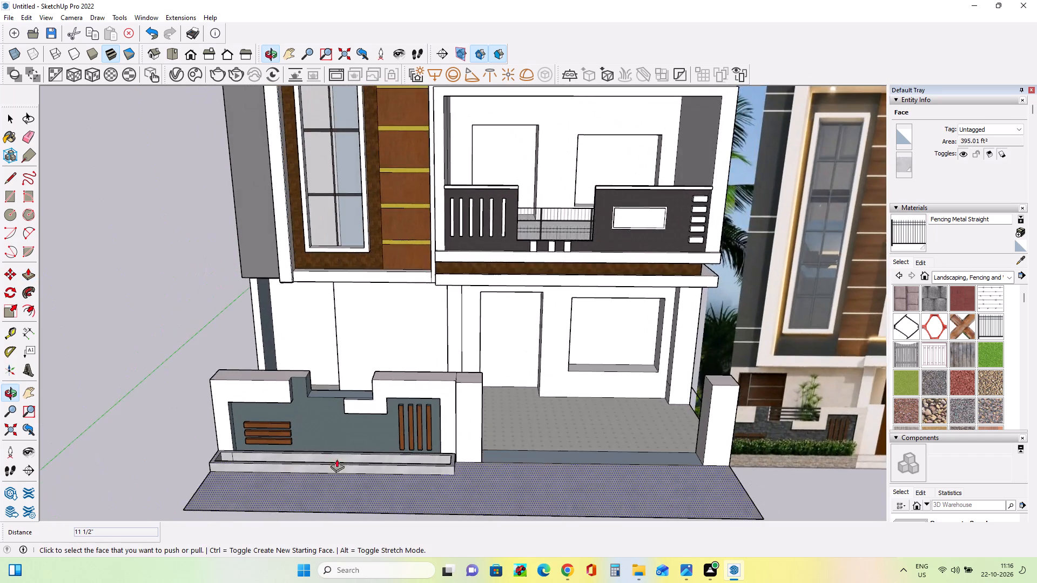
scroll(338, 452, down, 8)
middle_drag(695, 413, 705, 430)
scroll(674, 440, up, 3)
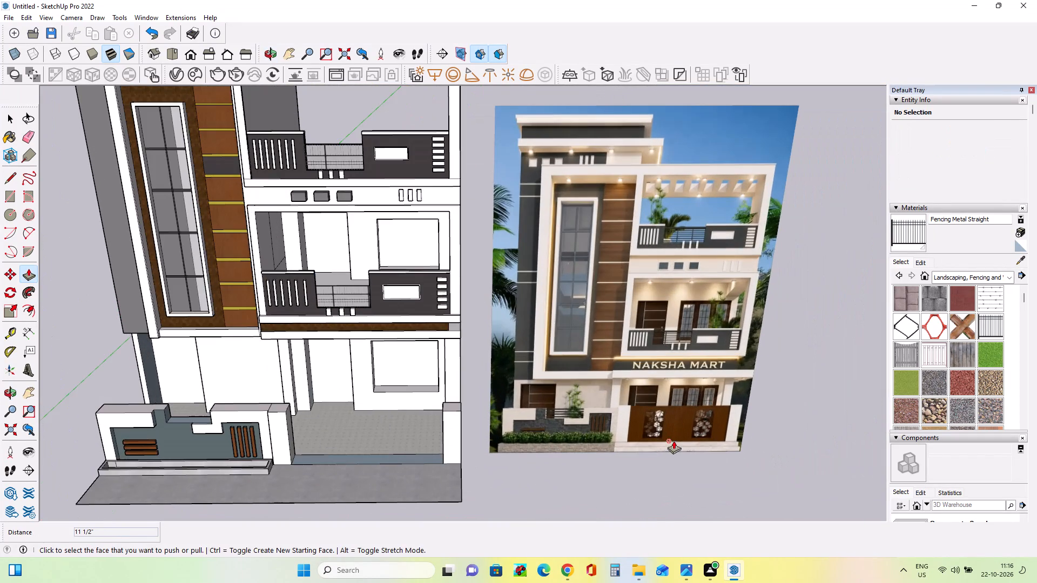
middle_drag(674, 440, 686, 435)
scroll(678, 381, down, 3)
middle_drag(673, 391, 677, 374)
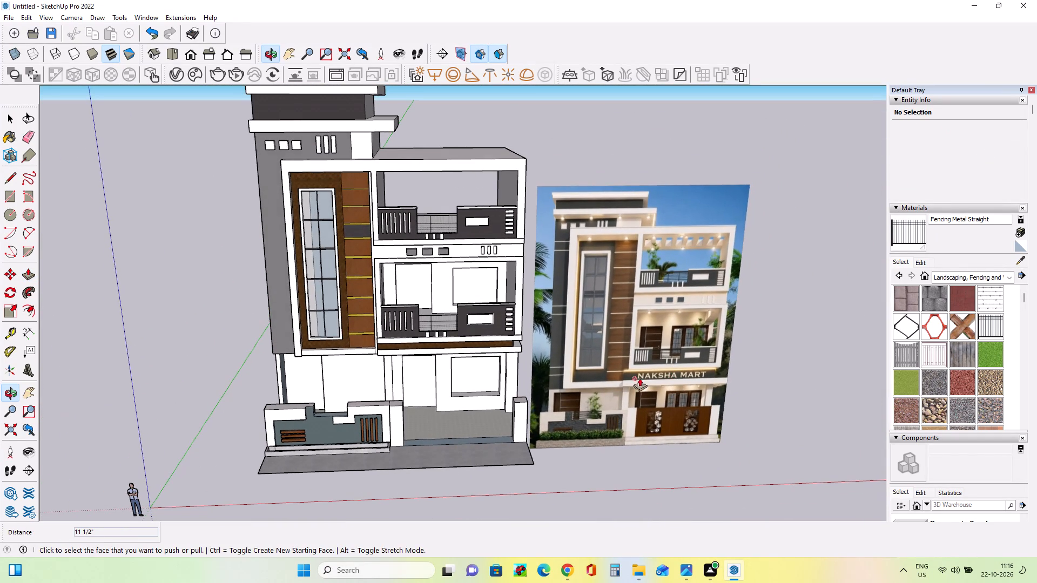
middle_drag(914, 416, 919, 409)
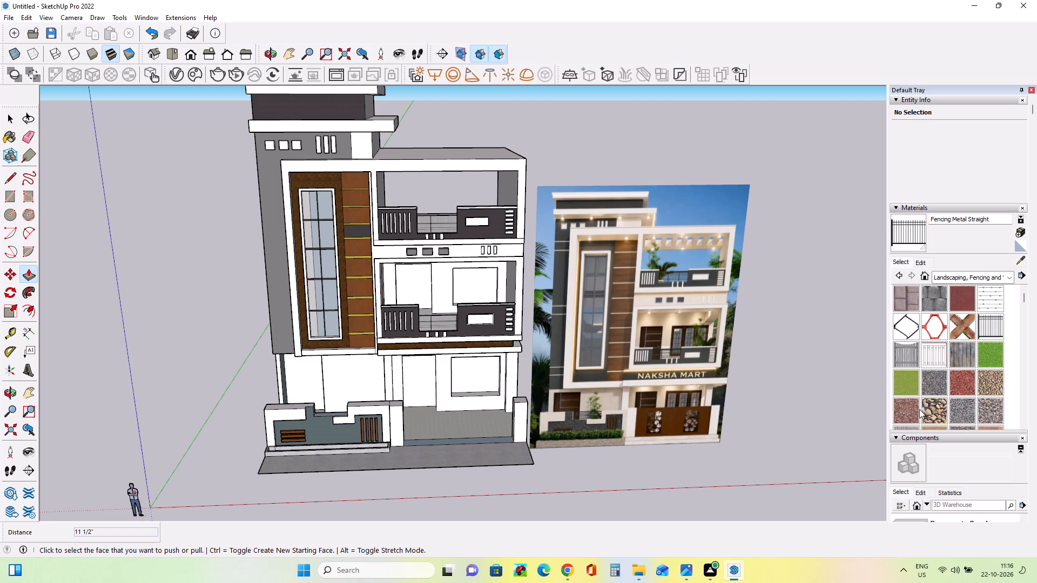
middle_drag(919, 409, 919, 416)
scroll(769, 383, down, 1)
middle_drag(772, 409, 774, 418)
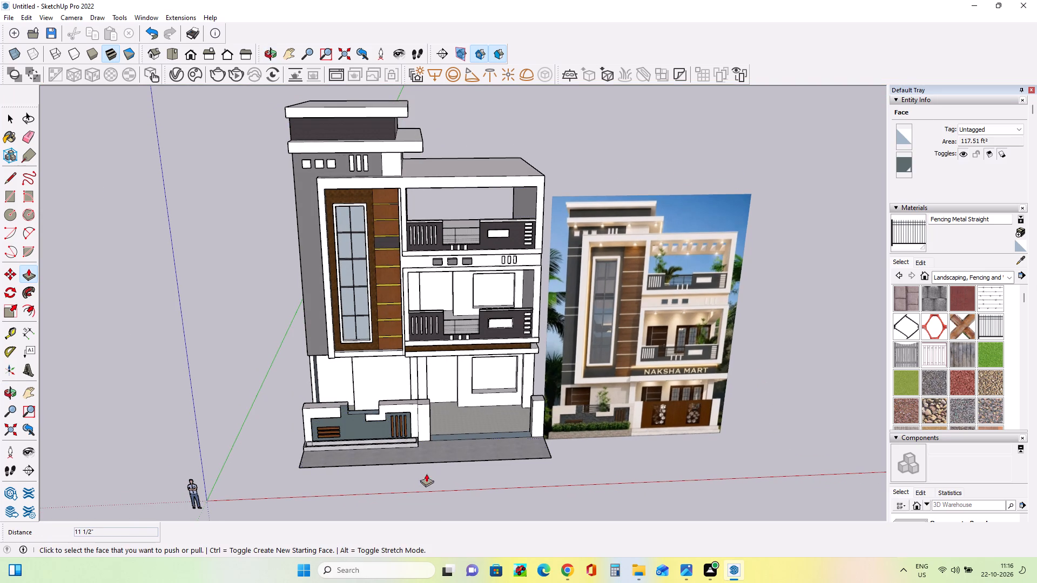
Inspect the raised planter at the boundary wall up close, and the overall facade beside the reference image.
scroll(337, 481, up, 3)
click(337, 481)
click(325, 469)
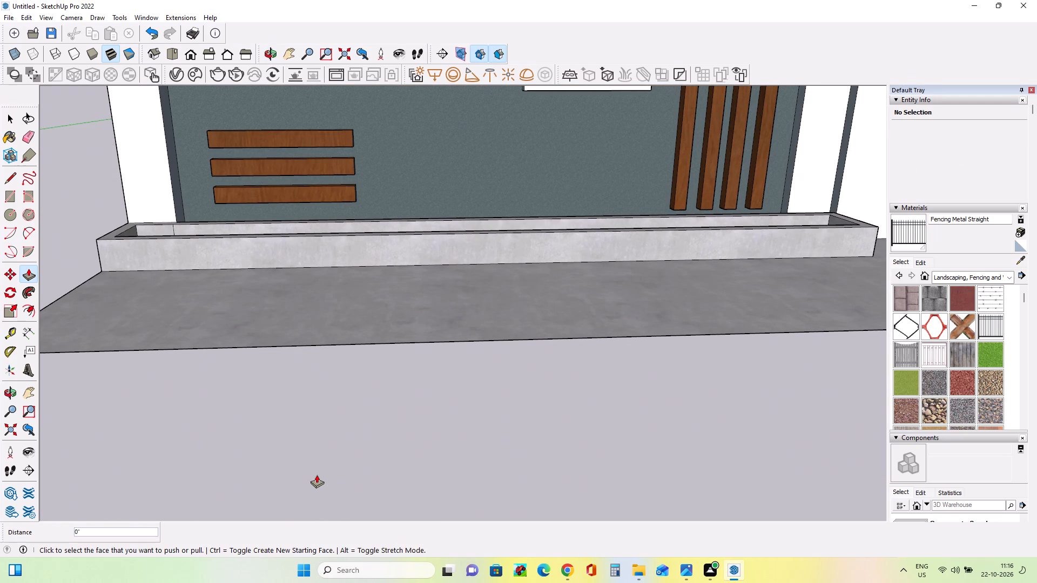
ctrl+scroll(317, 474, down, 1)
scroll(317, 474, left, 1)
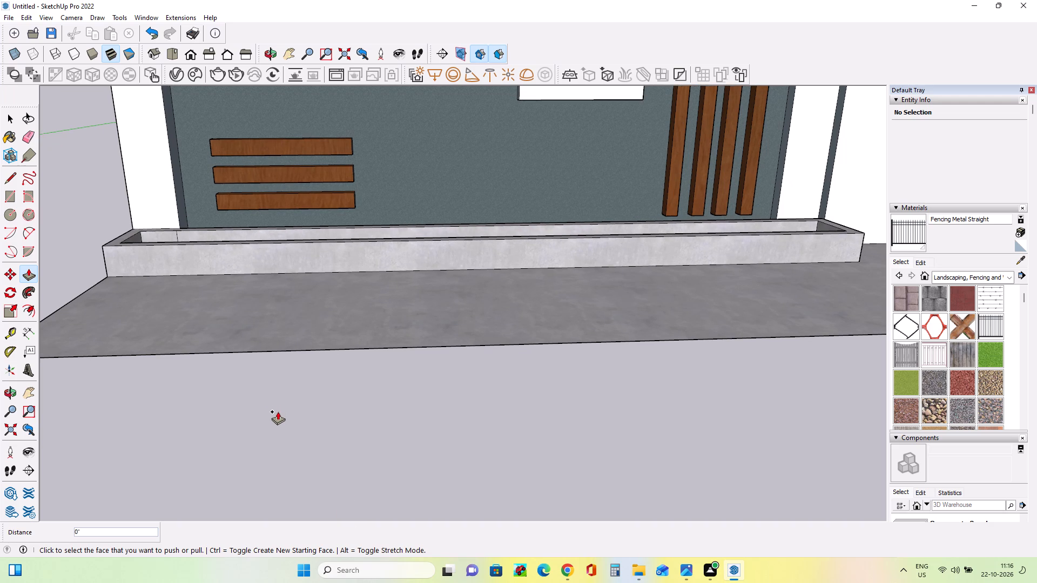
ctrl+scroll(393, 387, down, 4)
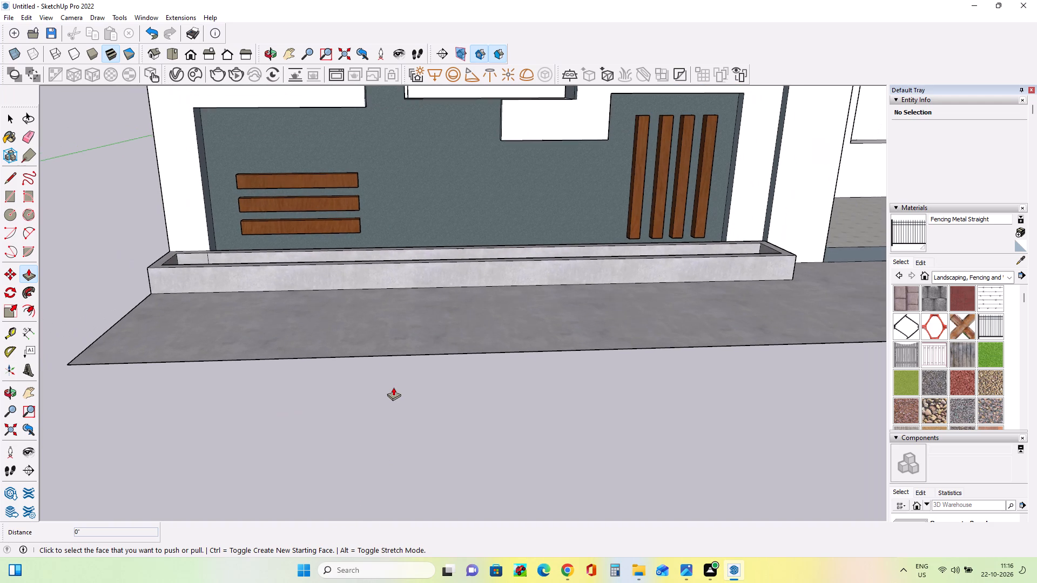
ctrl+scroll(393, 387, down, 17)
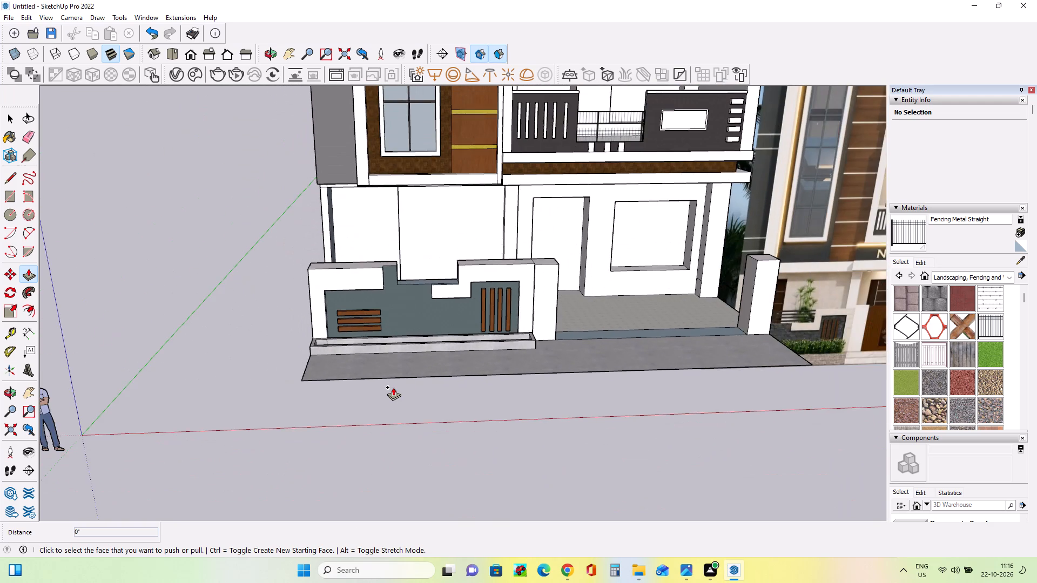
ctrl+scroll(393, 387, down, 8)
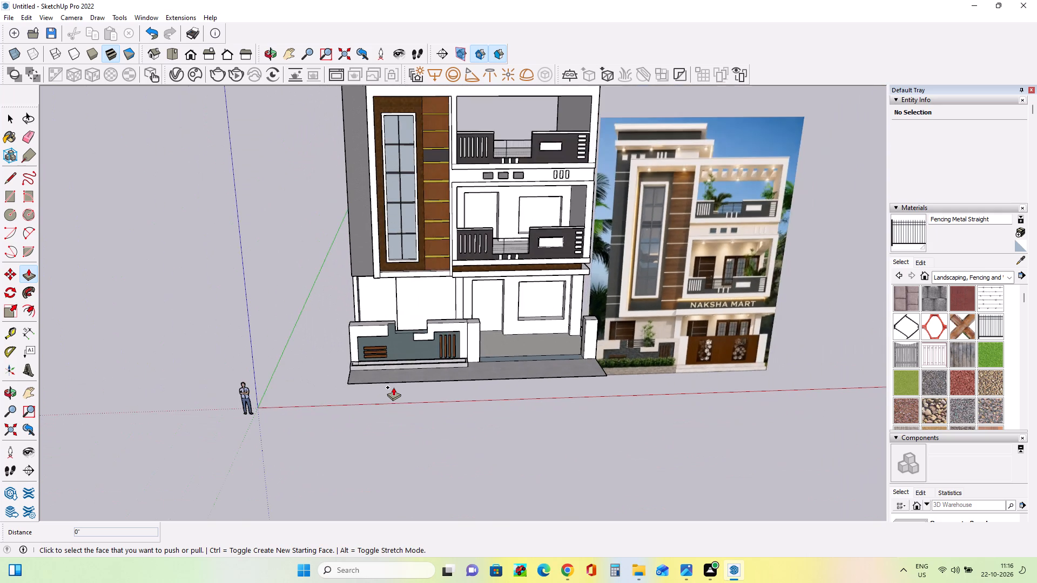
ctrl+scroll(393, 387, down, 5)
click(393, 387)
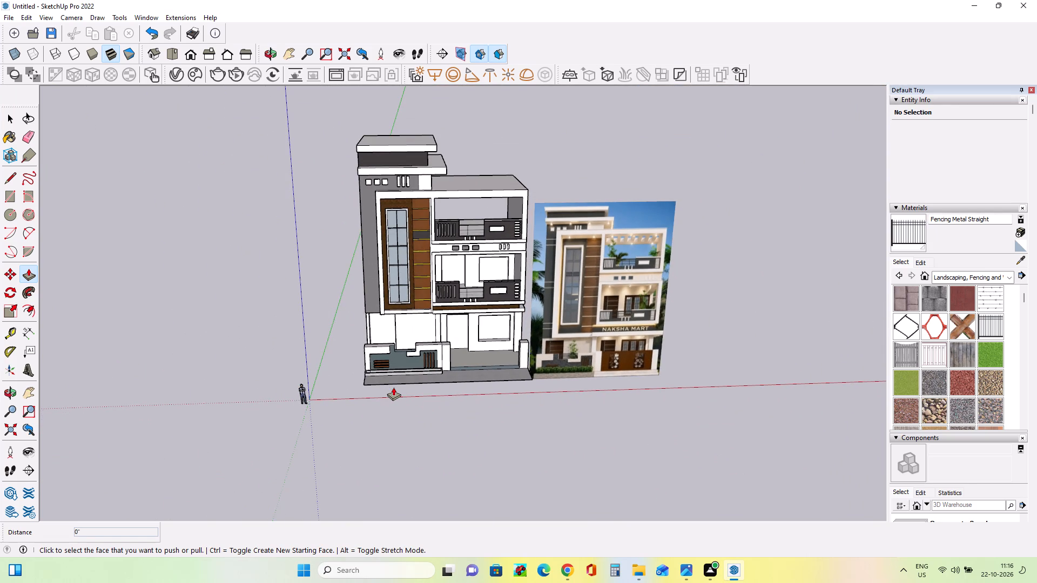
click(393, 387)
Undo the push/pull that raised the planter's rim in front of the boundary wall.
scroll(426, 228, up, 6)
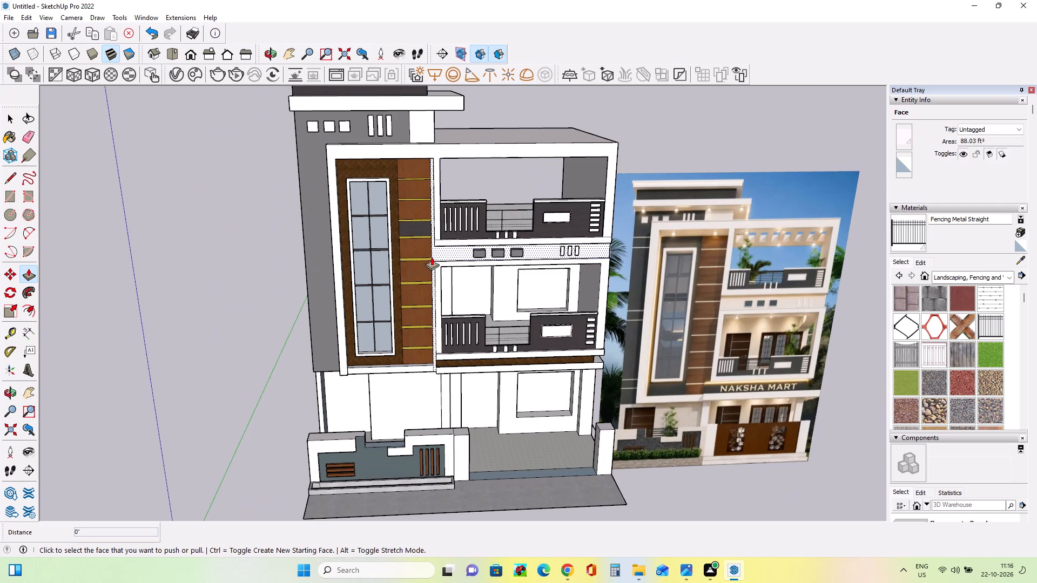
key(ctrl+z)
key(ctrl+z)
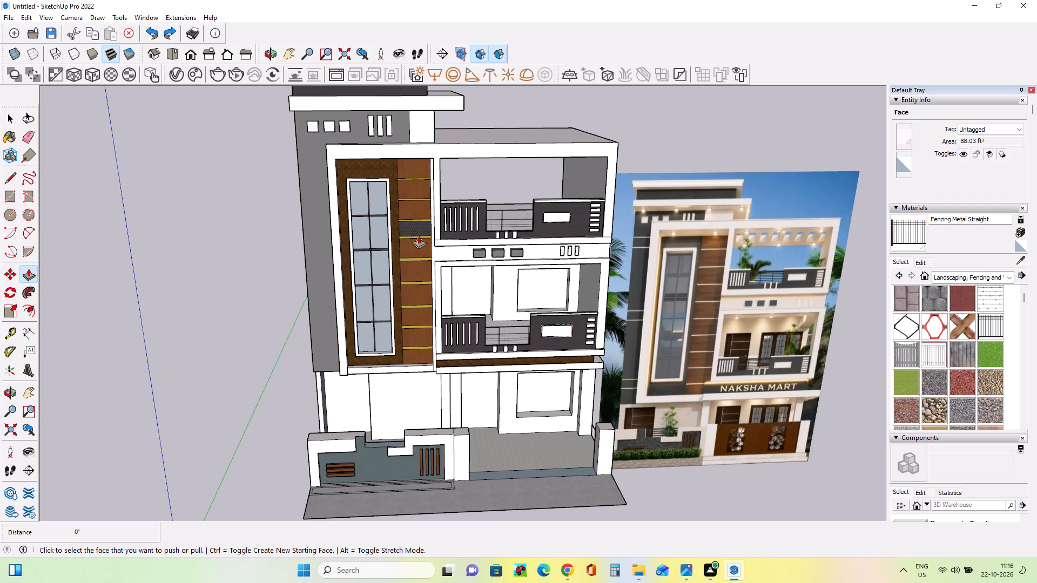
Paint the dark panel in the wooden strip beside the tall window with the in-model Wood Veneer 01 material.
click(9, 118)
click(224, 211)
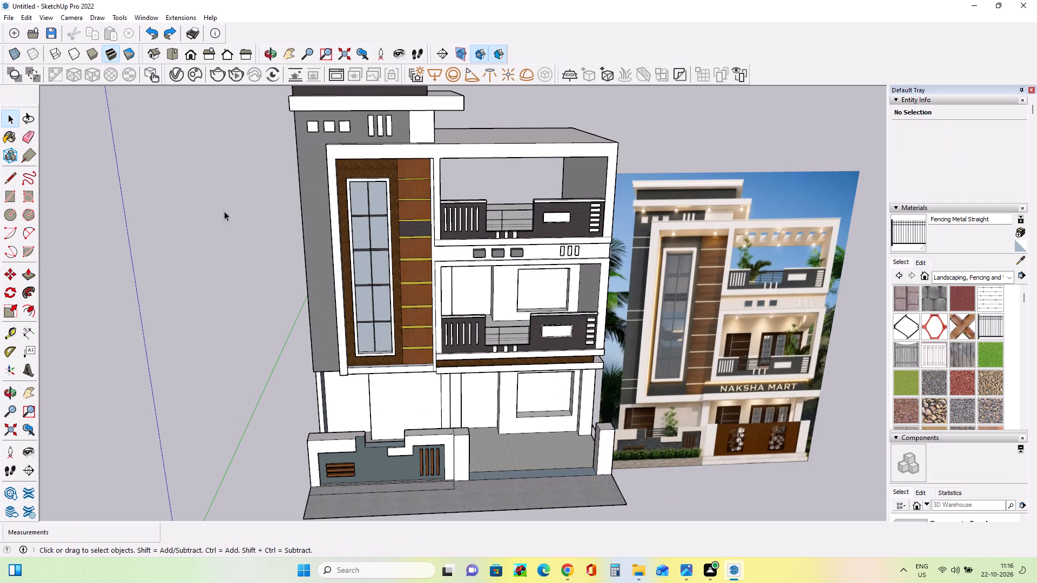
middle_drag(246, 261, 338, 207)
scroll(421, 223, up, 6)
scroll(416, 237, down, 1)
scroll(416, 237, up, 1)
click(416, 237)
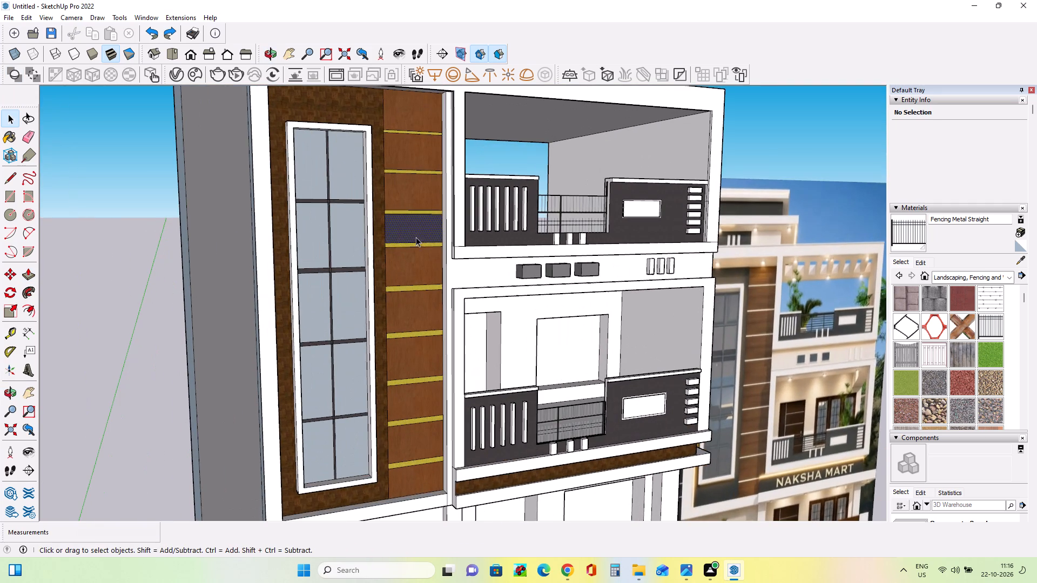
click(965, 281)
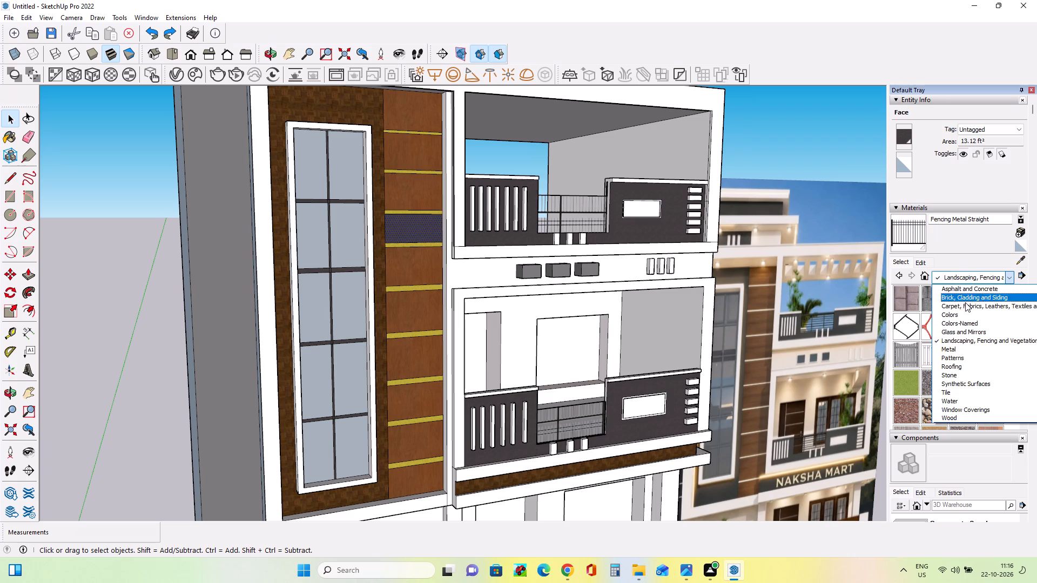
scroll(966, 310, up, 7)
click(966, 293)
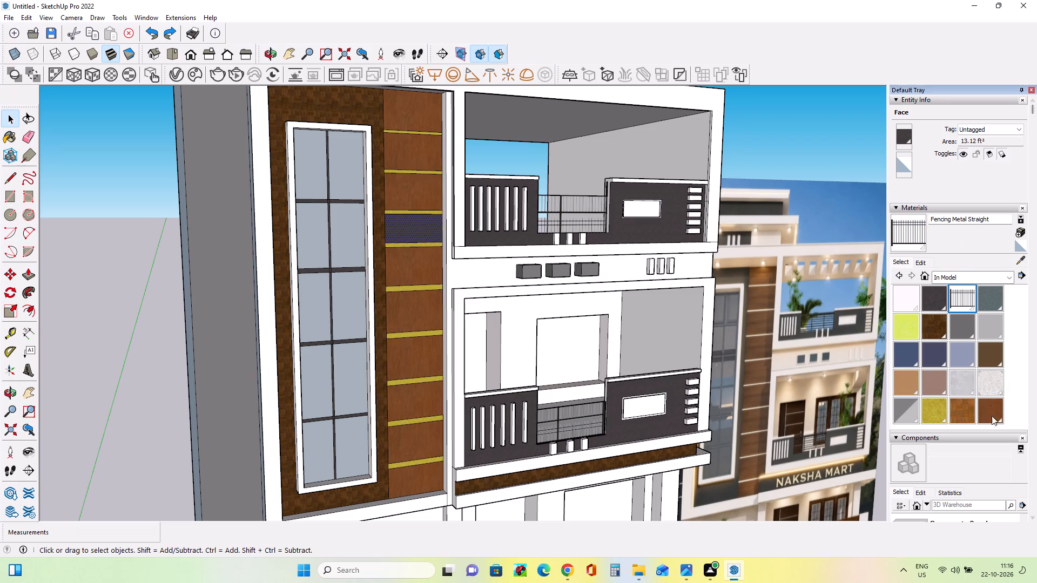
click(969, 413)
click(994, 410)
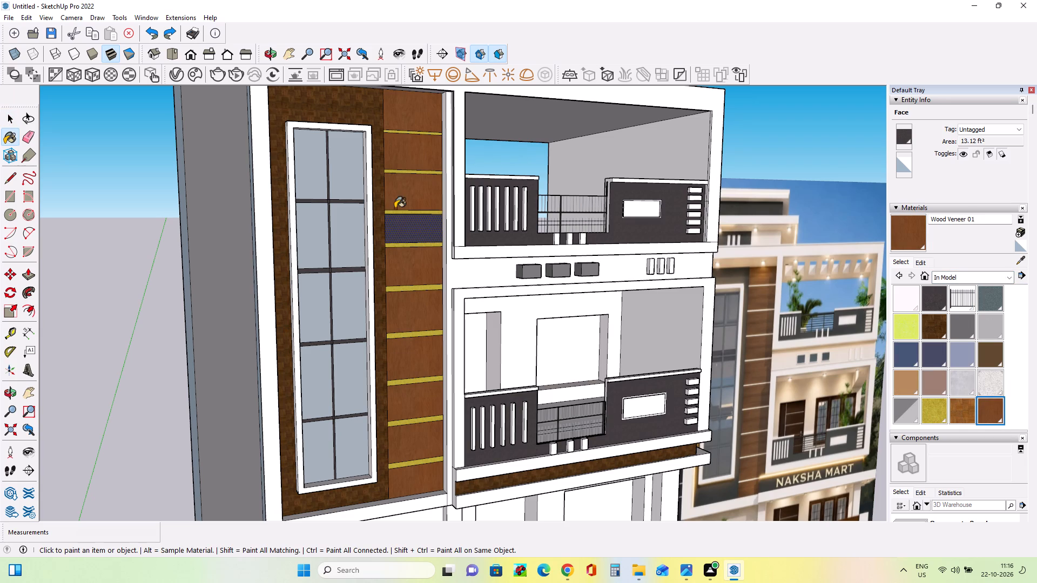
click(400, 229)
middle_drag(365, 206, 313, 255)
click(8, 117)
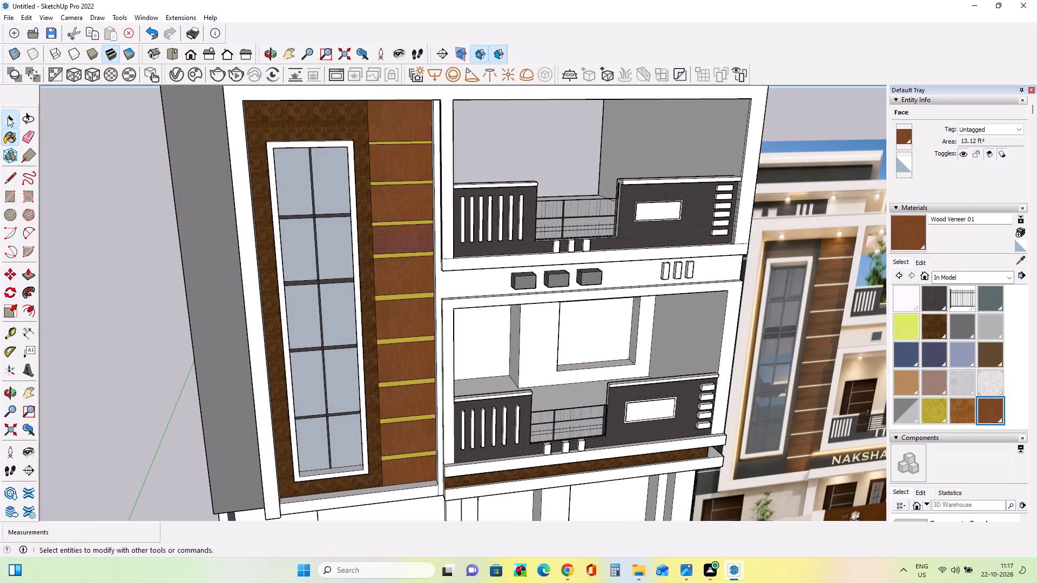
click(124, 229)
Compare the whole facade with the reference image from several angles, including the ground floor and boundary wall.
scroll(132, 266, down, 13)
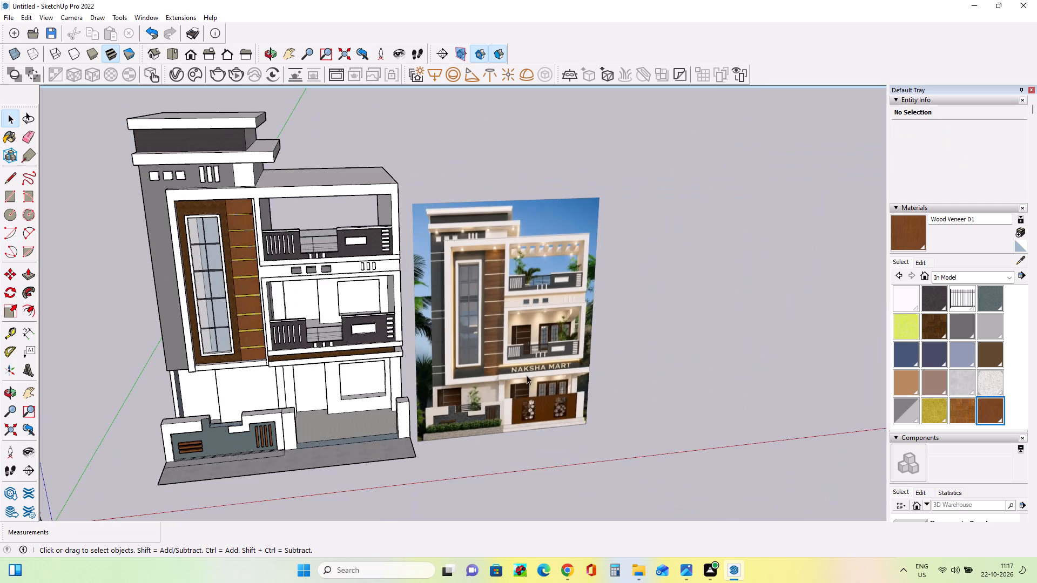
middle_drag(508, 382, 442, 388)
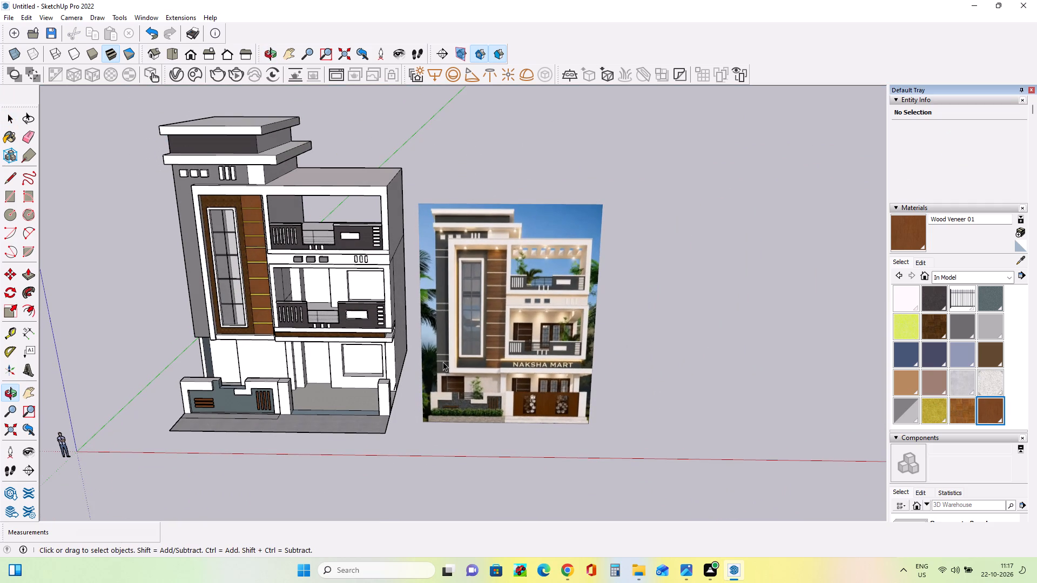
middle_drag(504, 312, 509, 335)
scroll(359, 415, up, 3)
middle_drag(355, 409, 410, 398)
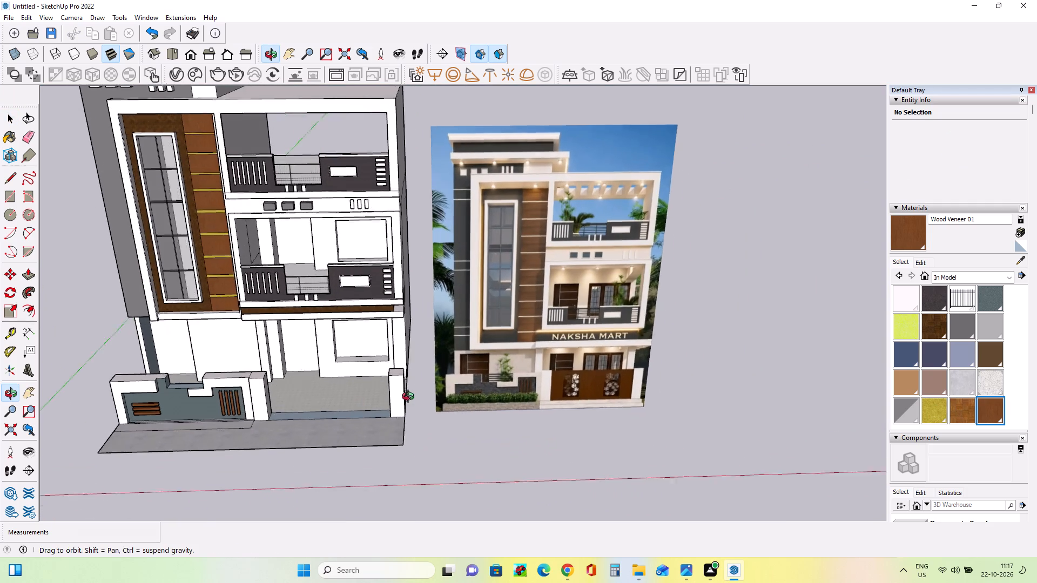
middle_drag(410, 398, 454, 396)
scroll(454, 396, down, 7)
middle_drag(479, 397, 453, 358)
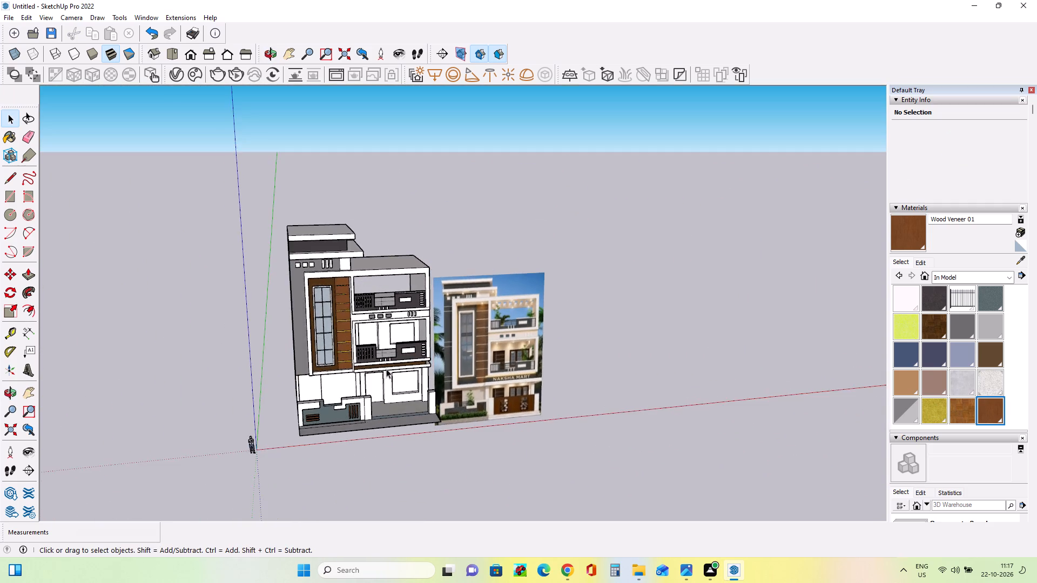
scroll(386, 369, up, 5)
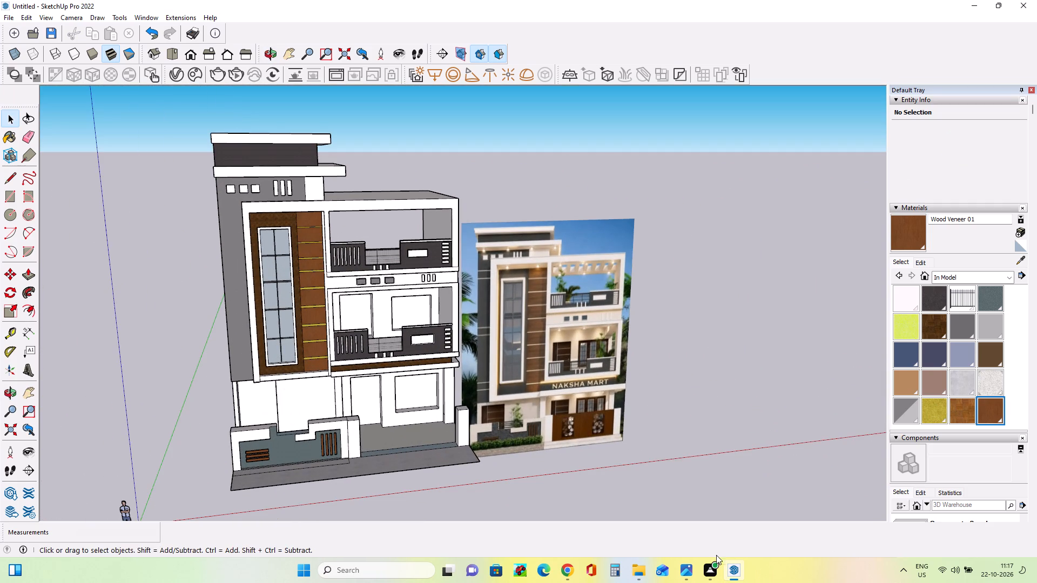
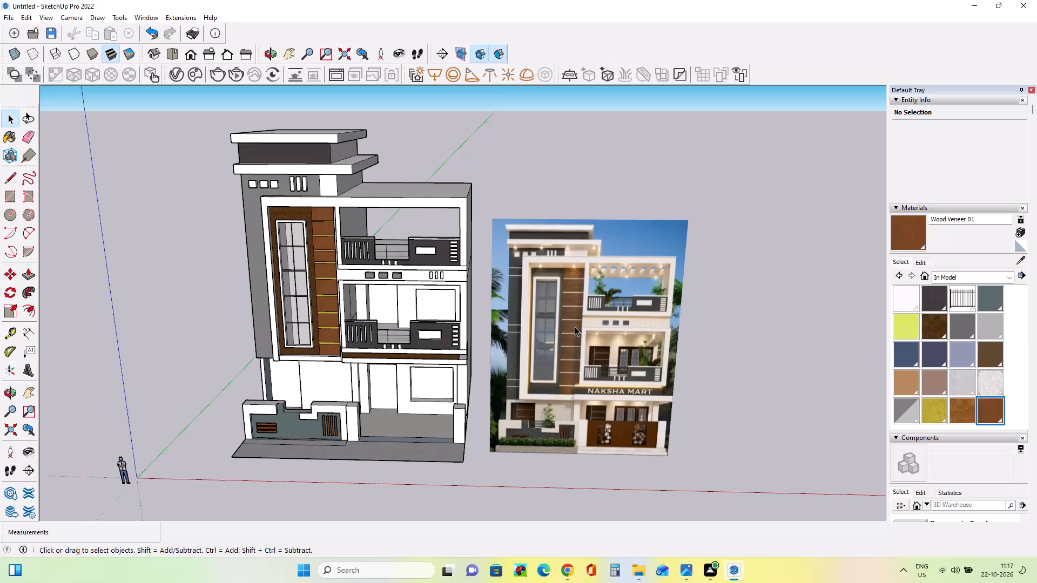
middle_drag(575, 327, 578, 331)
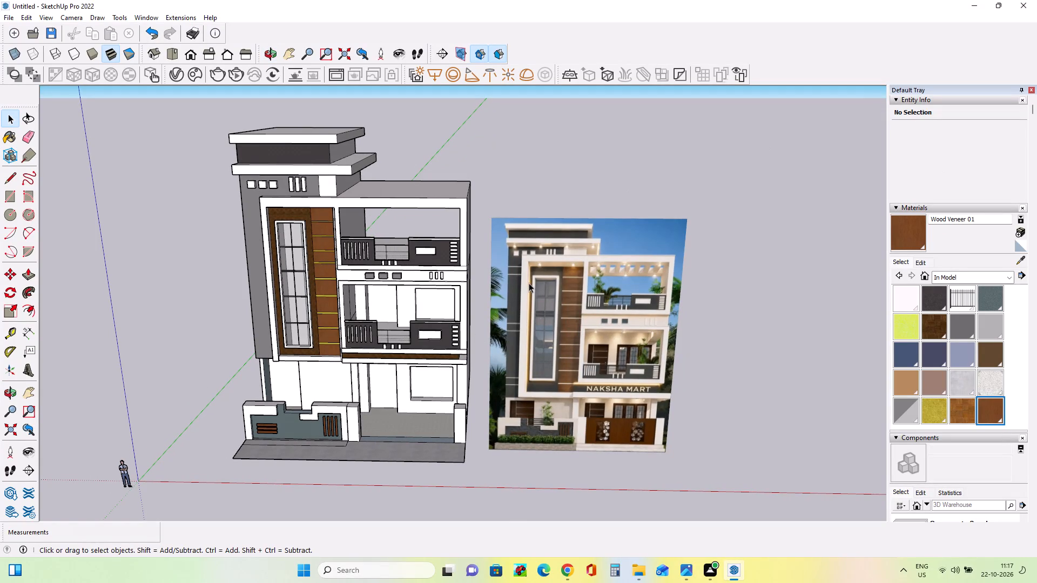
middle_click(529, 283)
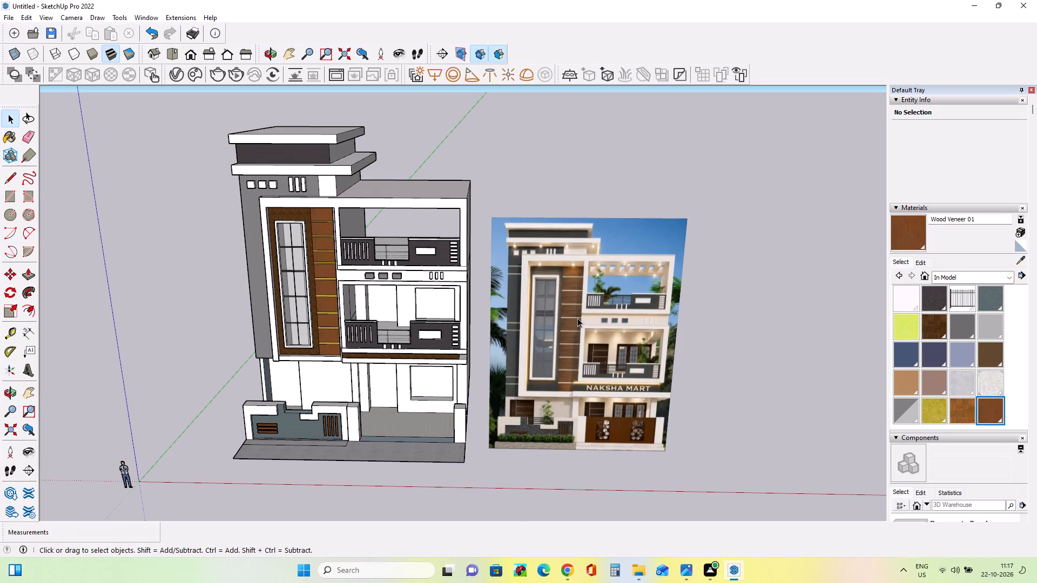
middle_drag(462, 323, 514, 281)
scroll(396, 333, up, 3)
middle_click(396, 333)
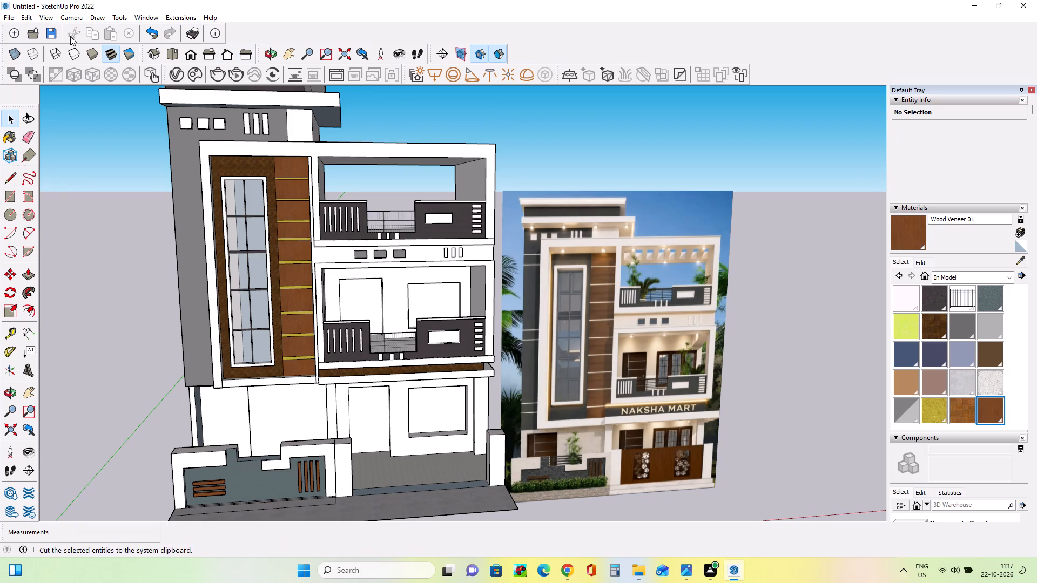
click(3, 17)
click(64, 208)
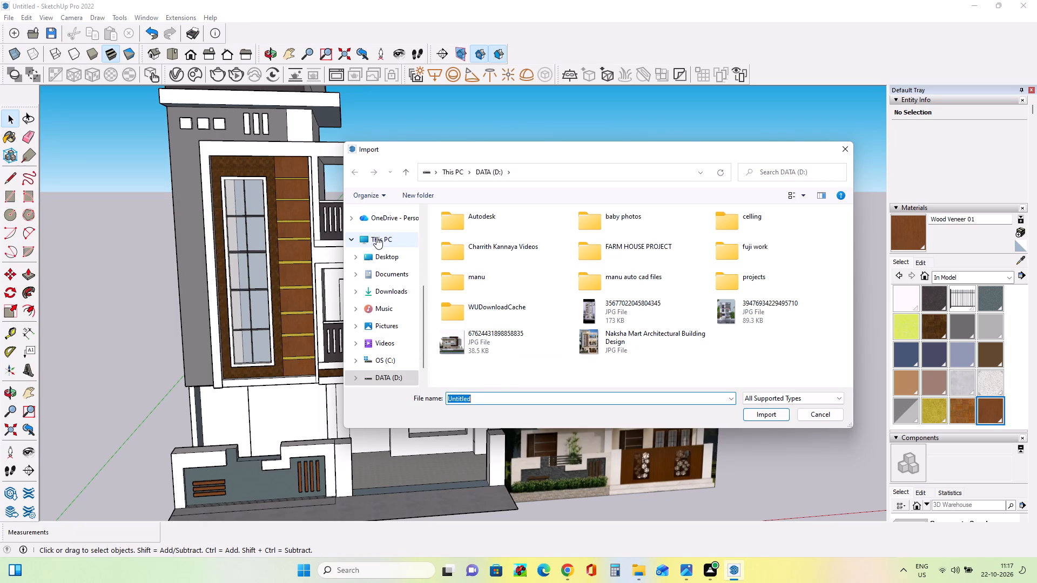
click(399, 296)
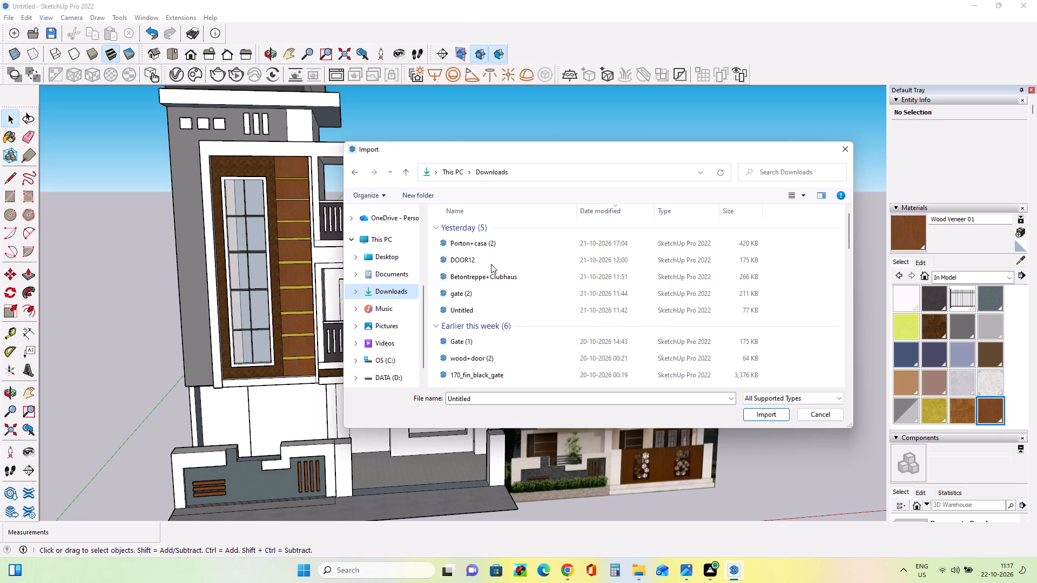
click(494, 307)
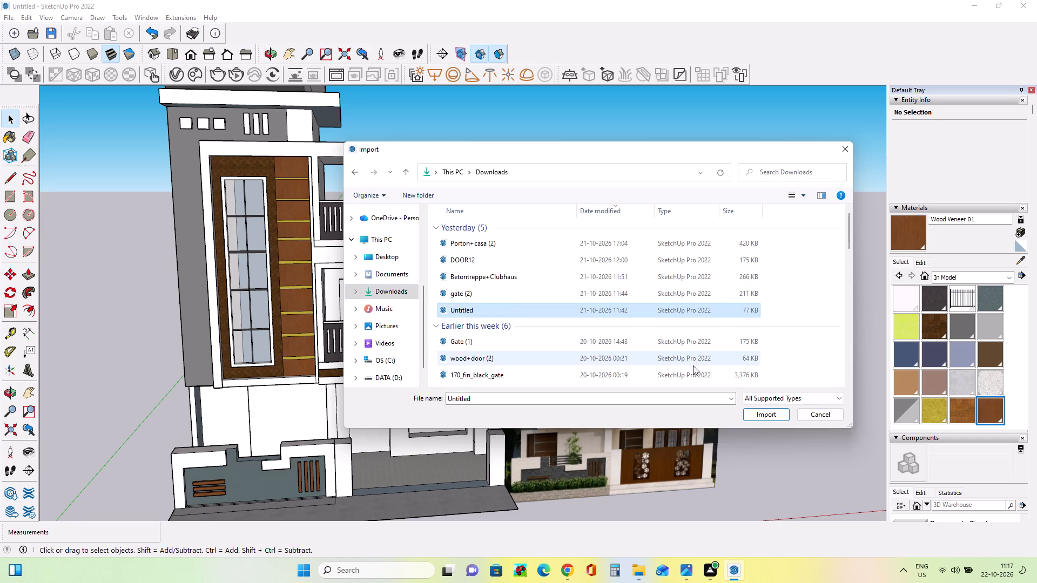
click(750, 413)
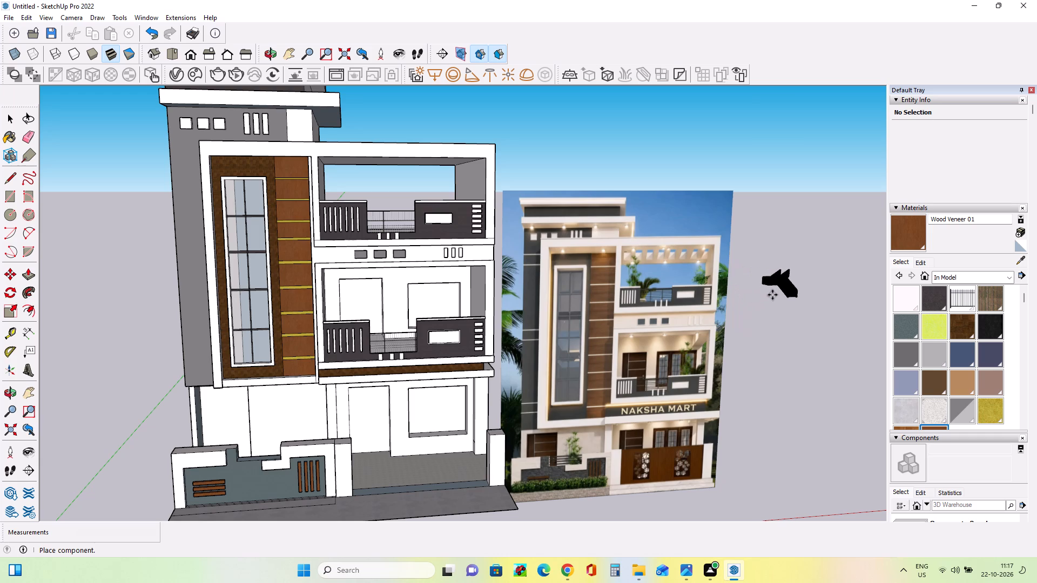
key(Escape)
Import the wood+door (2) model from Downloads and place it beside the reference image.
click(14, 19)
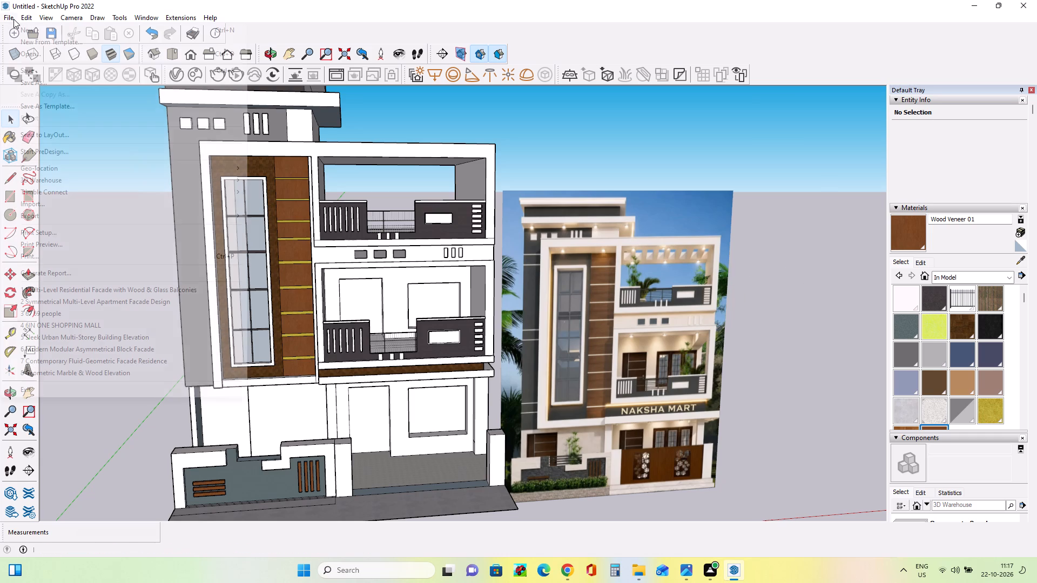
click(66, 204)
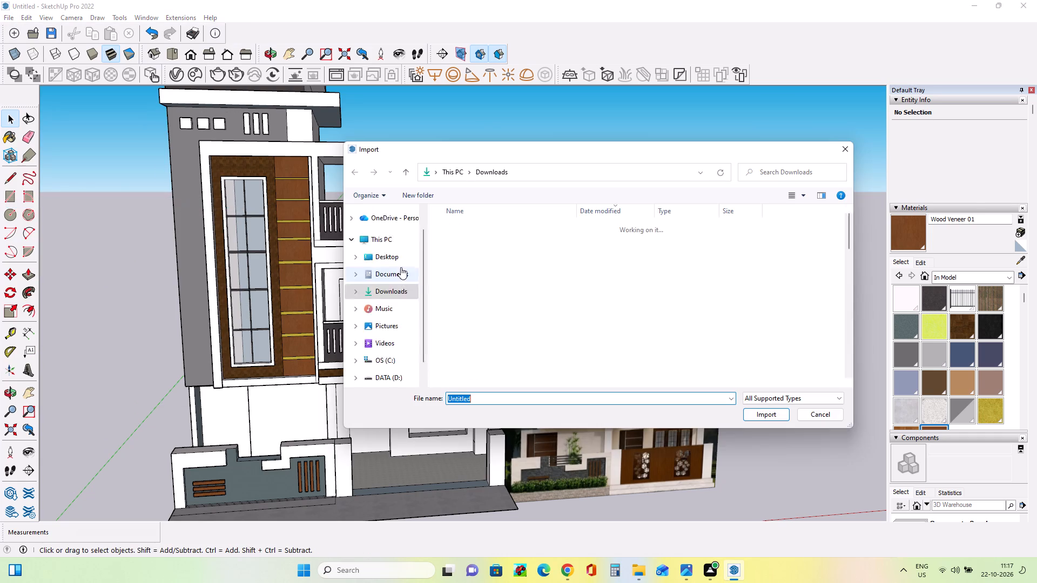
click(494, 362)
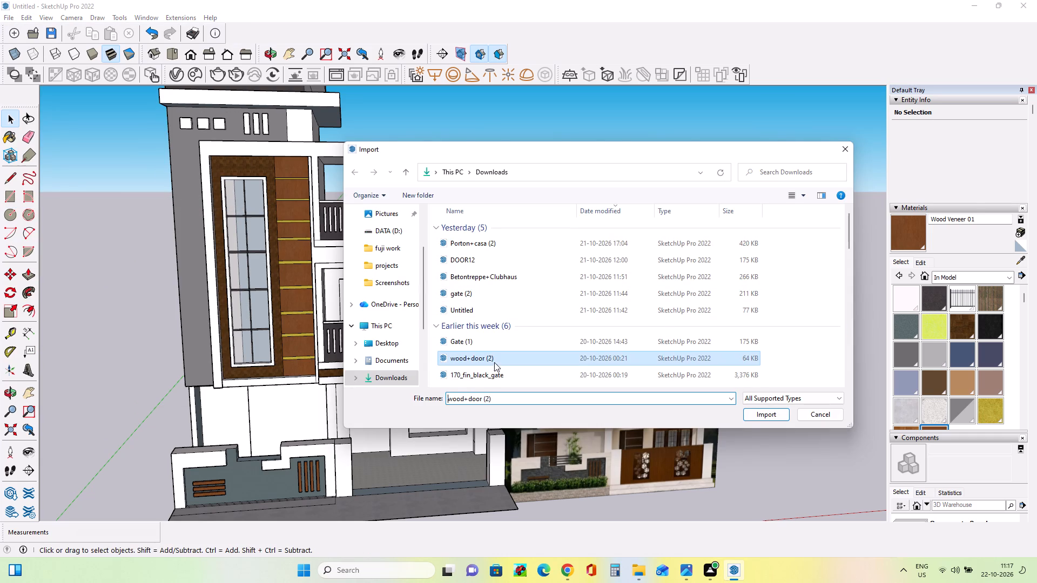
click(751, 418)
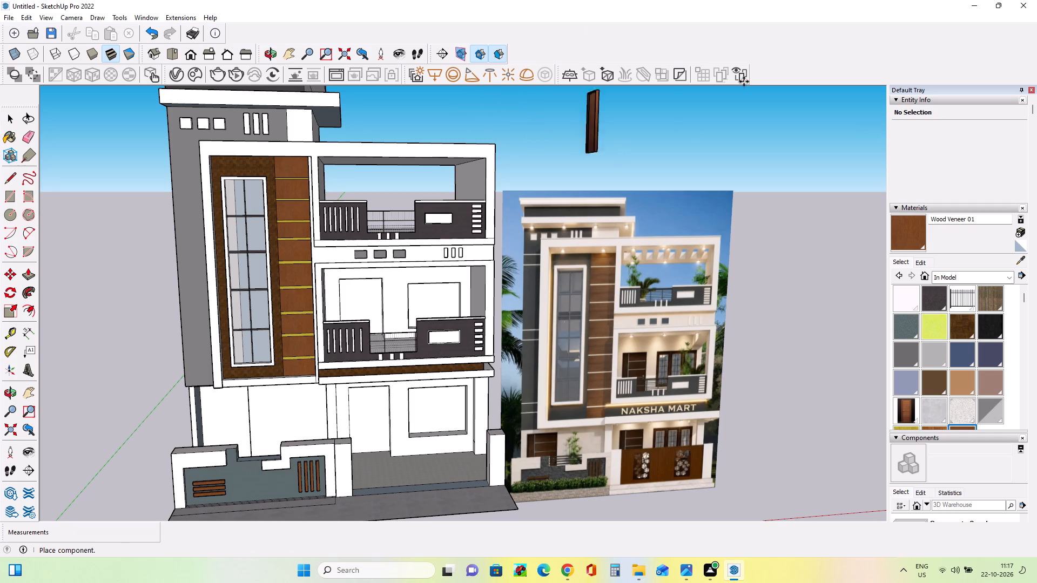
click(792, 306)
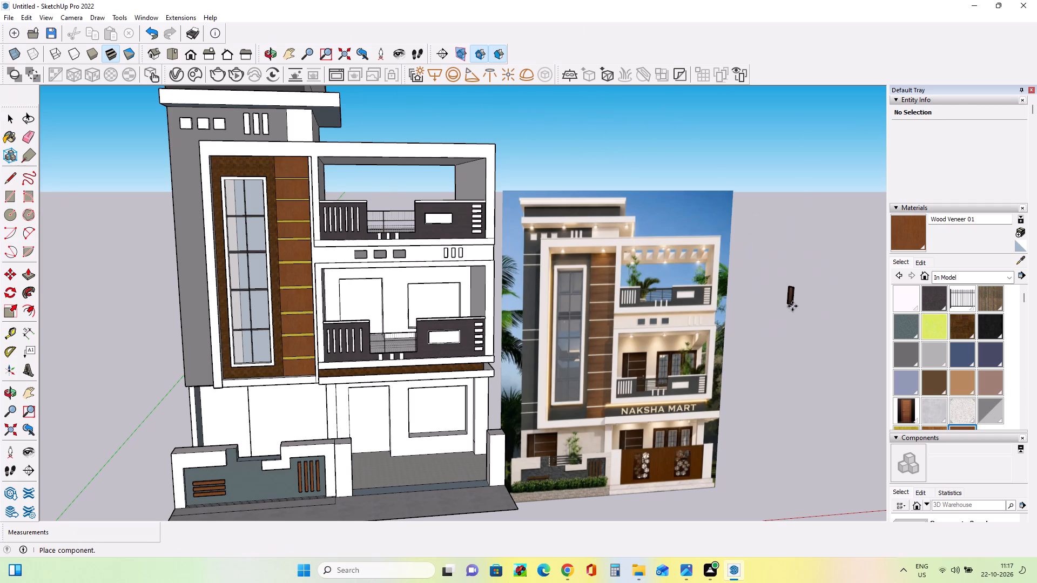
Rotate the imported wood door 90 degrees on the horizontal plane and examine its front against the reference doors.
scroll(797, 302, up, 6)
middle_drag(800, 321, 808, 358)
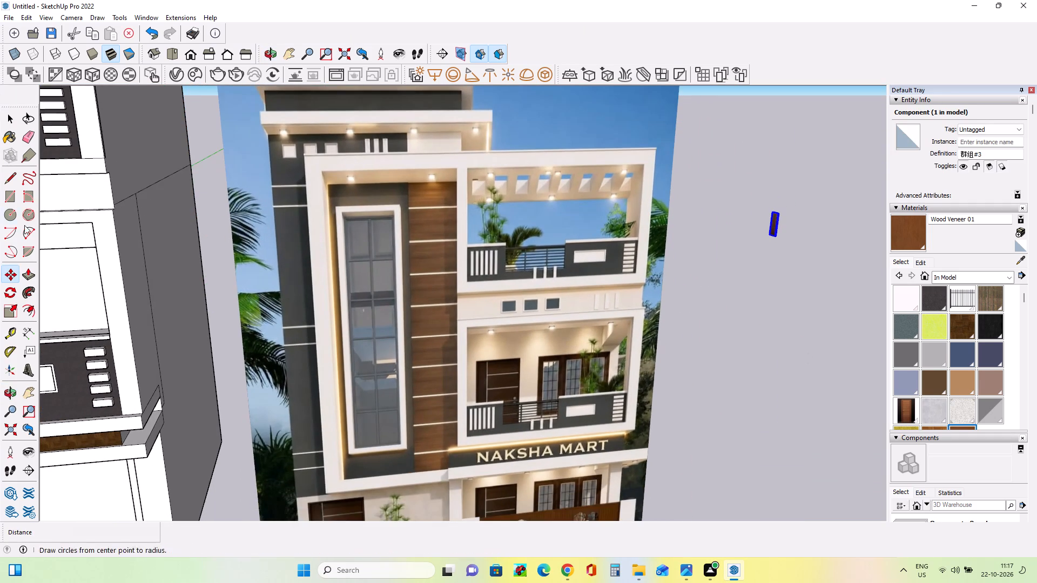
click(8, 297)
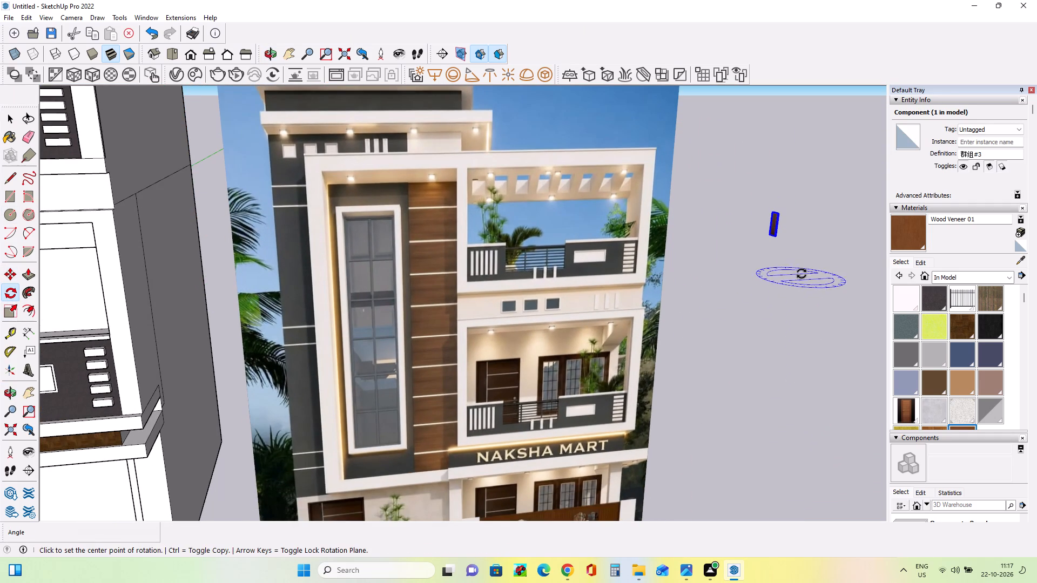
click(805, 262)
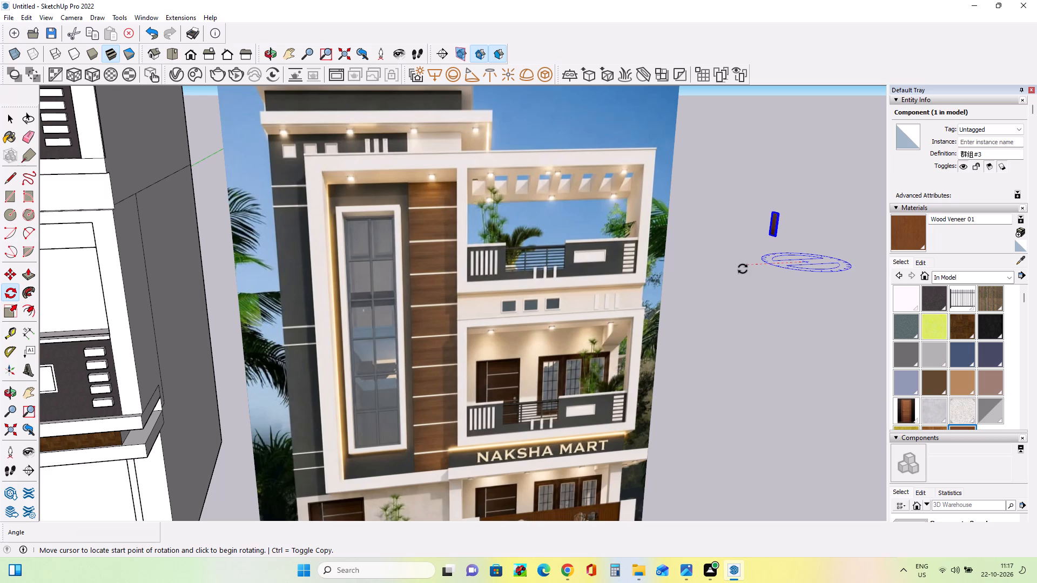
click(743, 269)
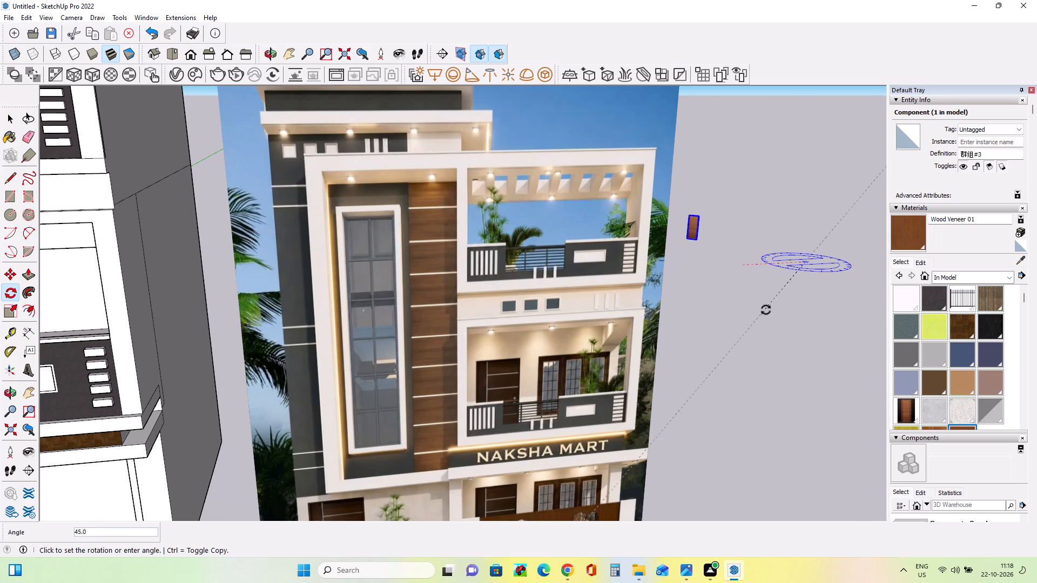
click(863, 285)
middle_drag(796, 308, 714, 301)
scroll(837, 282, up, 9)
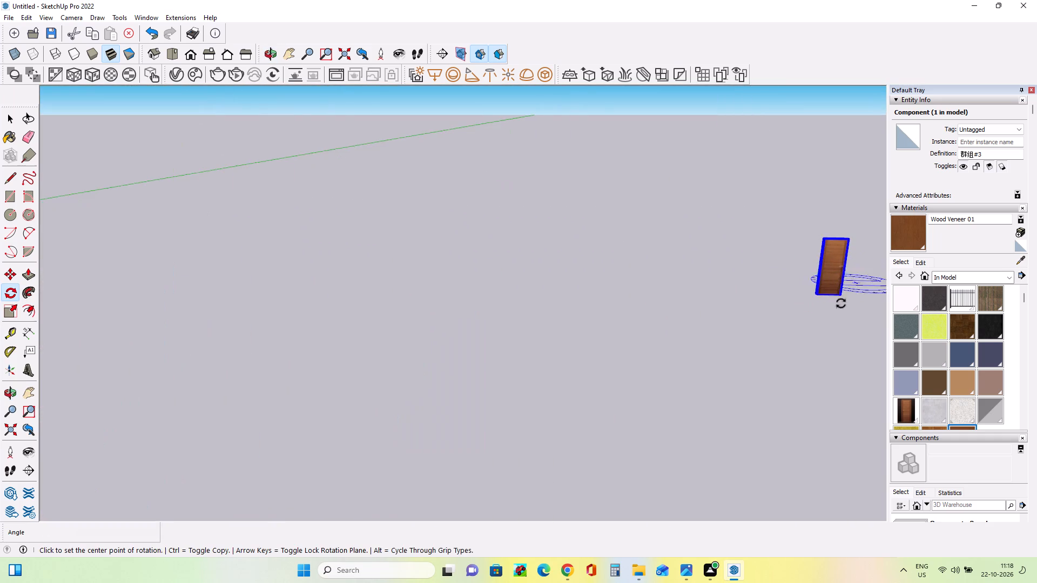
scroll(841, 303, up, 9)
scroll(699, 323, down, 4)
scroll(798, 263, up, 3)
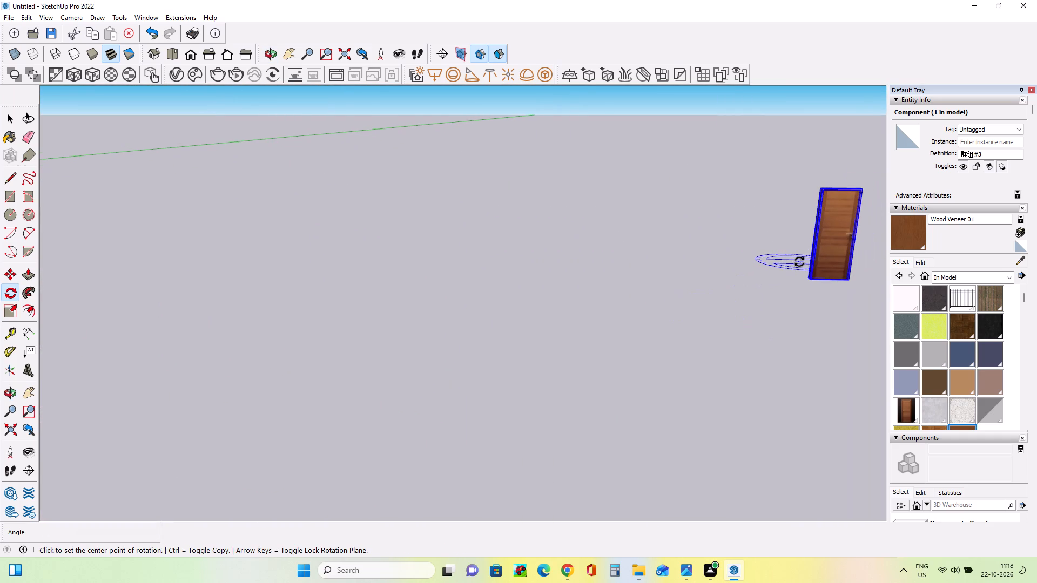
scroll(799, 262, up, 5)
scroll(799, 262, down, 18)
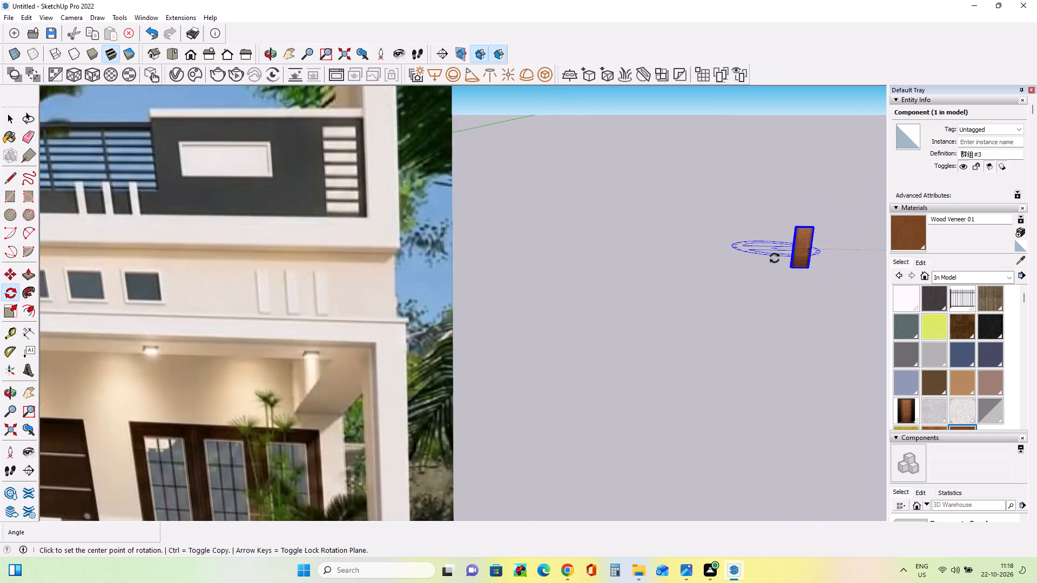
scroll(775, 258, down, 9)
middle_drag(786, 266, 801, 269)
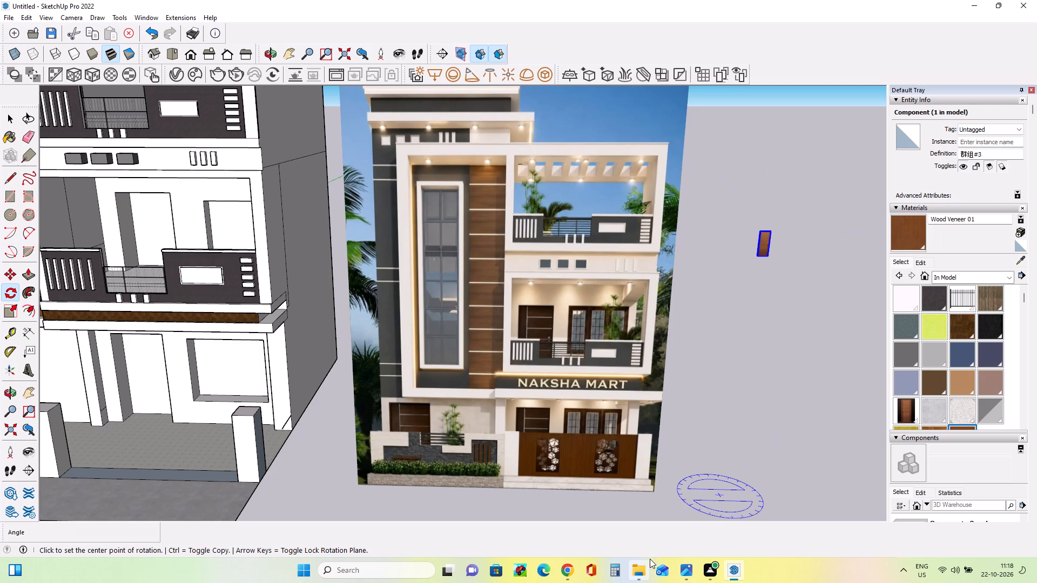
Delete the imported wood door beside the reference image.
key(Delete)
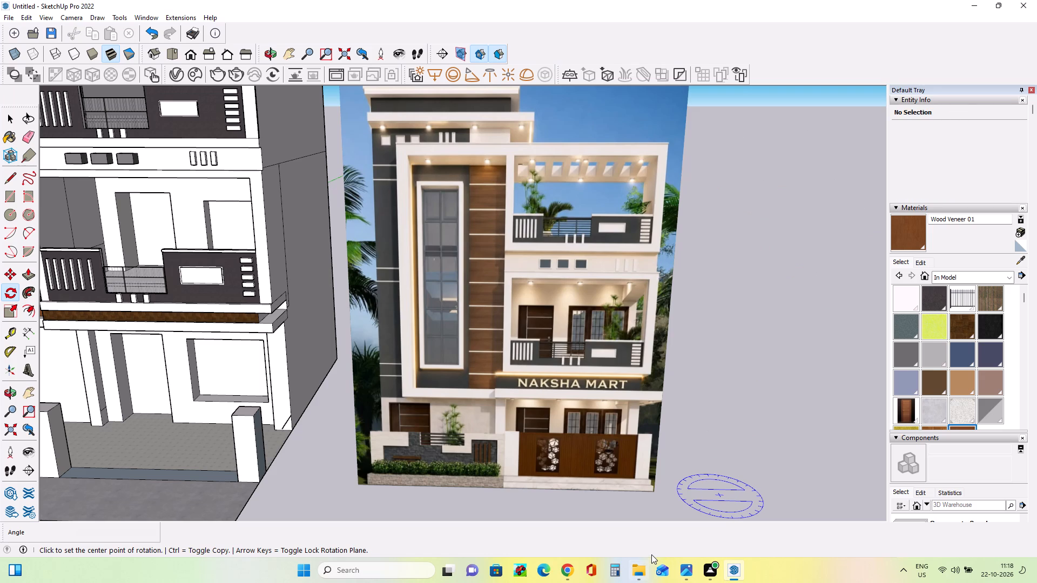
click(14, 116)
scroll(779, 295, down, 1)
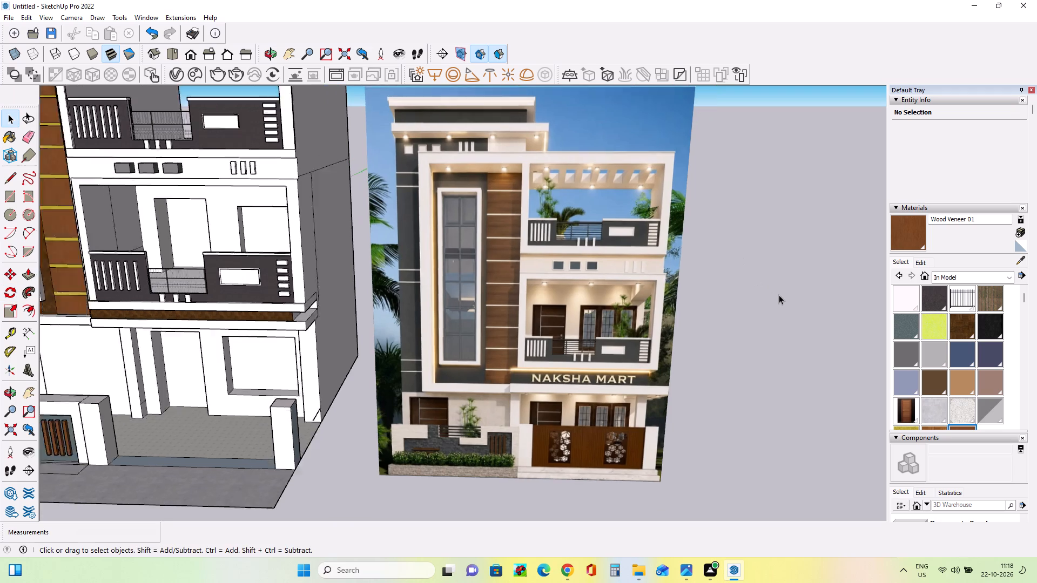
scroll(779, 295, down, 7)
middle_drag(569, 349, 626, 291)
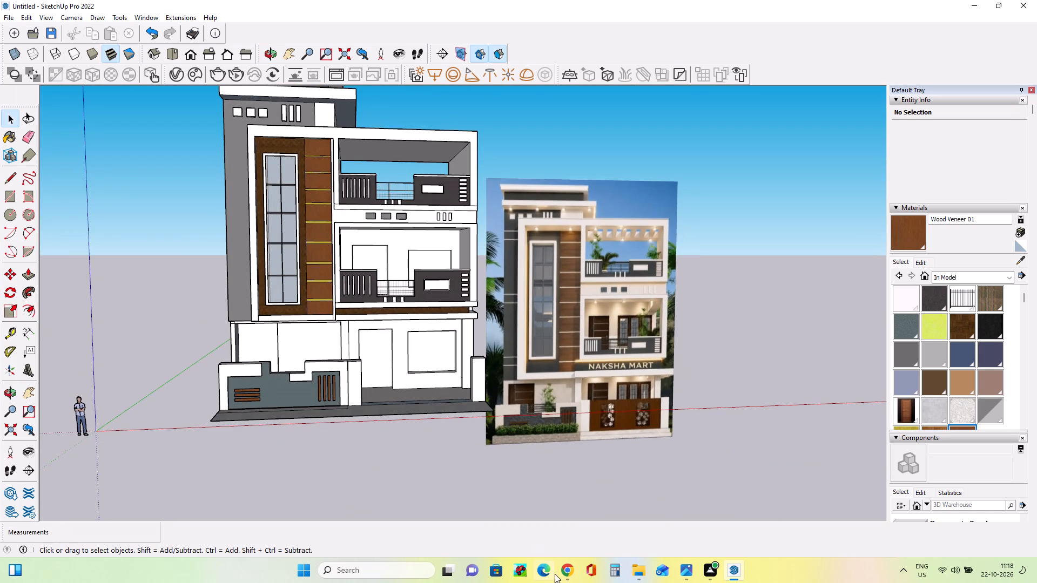
Switch to Chrome, go to Google, and open the SketchUp 3D Warehouse site through a search for 3d warehouse.
click(569, 580)
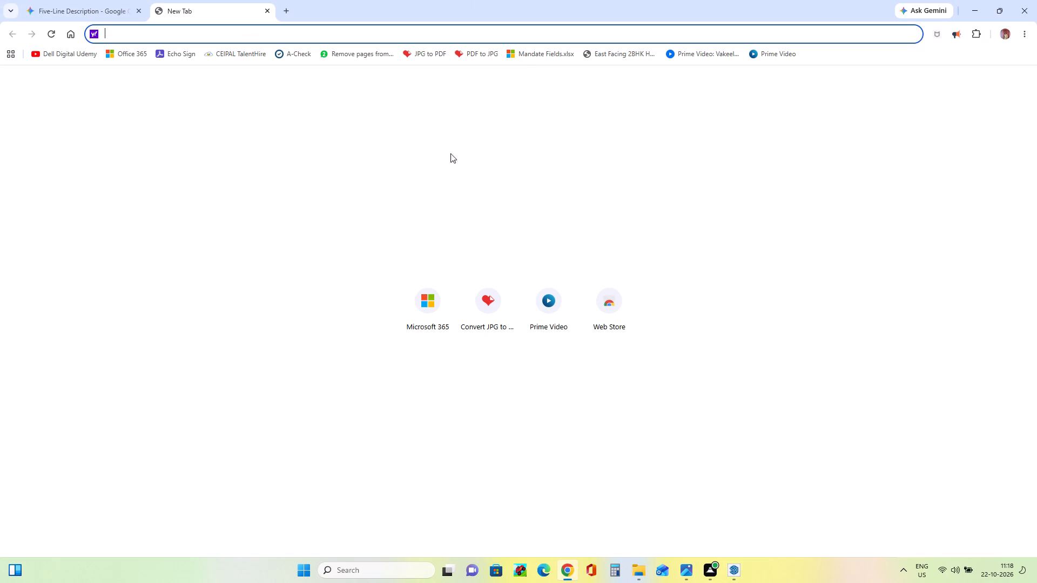
click(242, 31)
key(g)
text(oo)
text(gle)
key(Return)
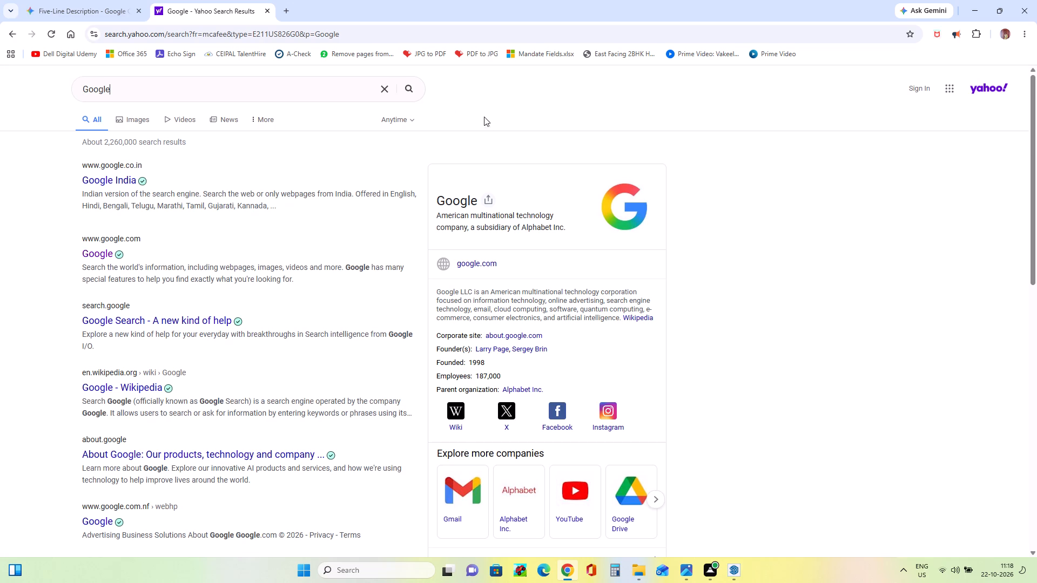
click(98, 255)
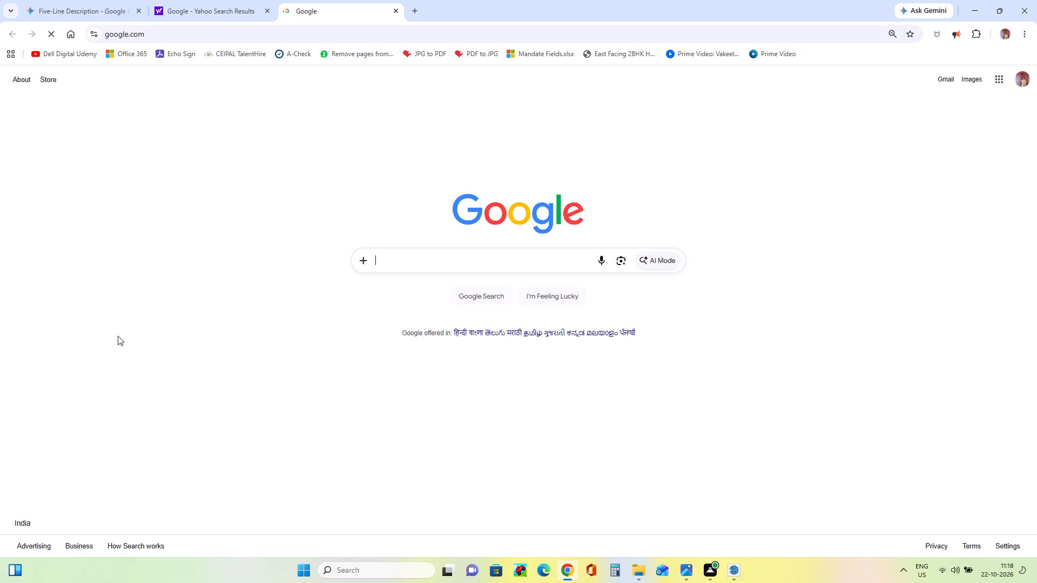
click(390, 255)
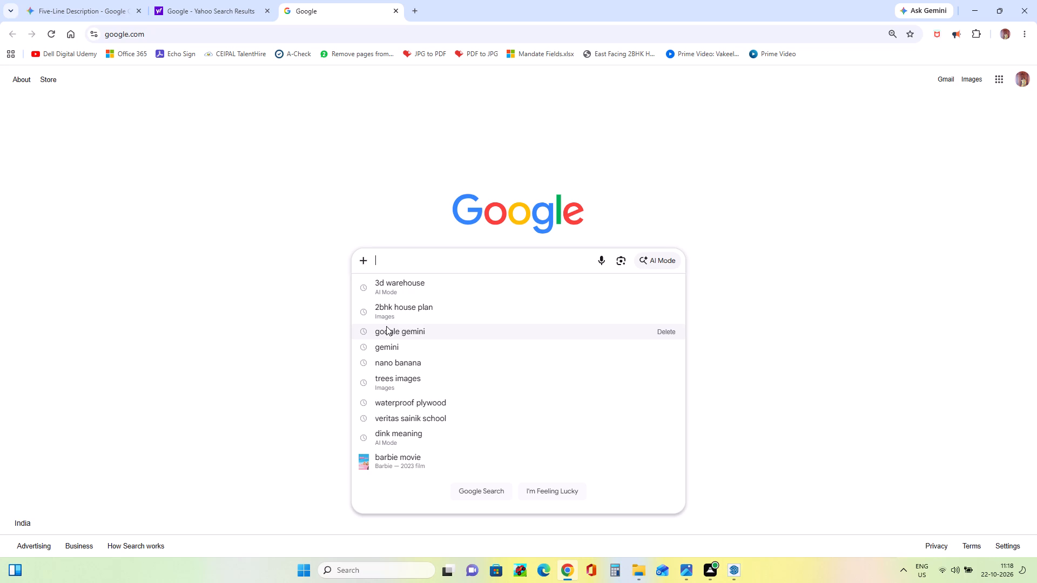
click(468, 294)
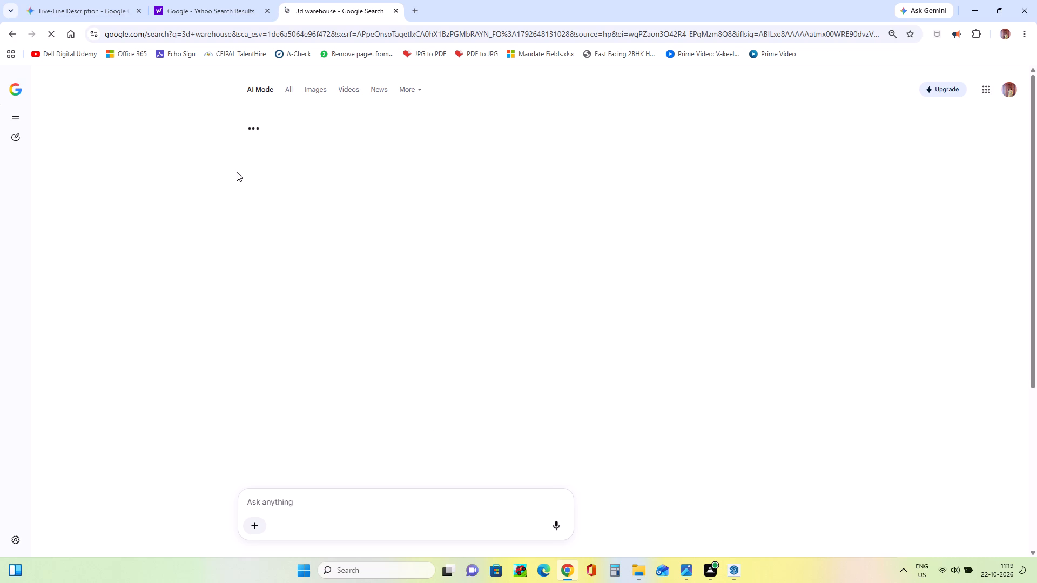
click(281, 203)
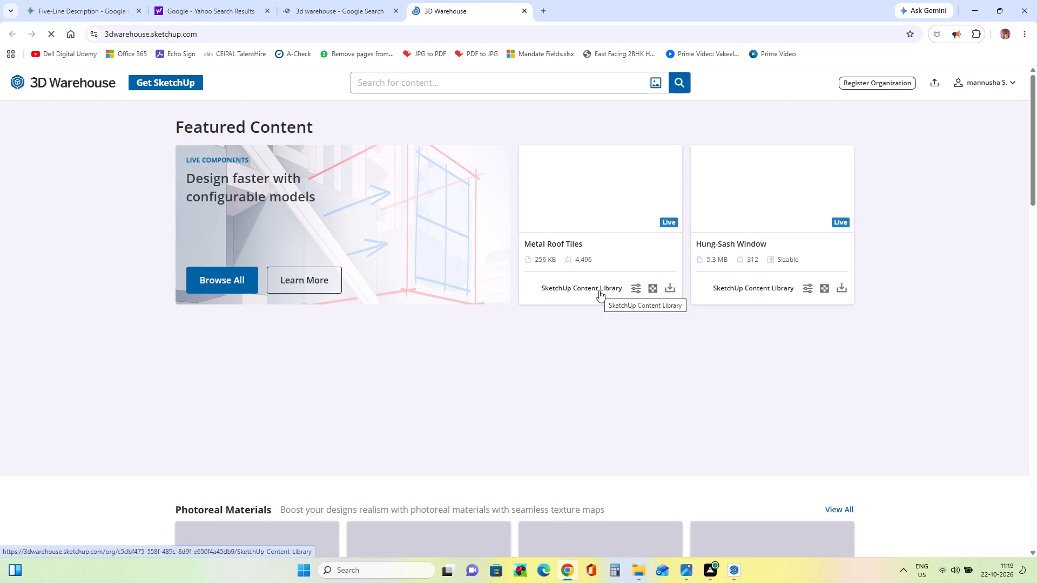
Search 3D Warehouse for door and download the door 6 minimalis model as a SketchUp file.
click(515, 84)
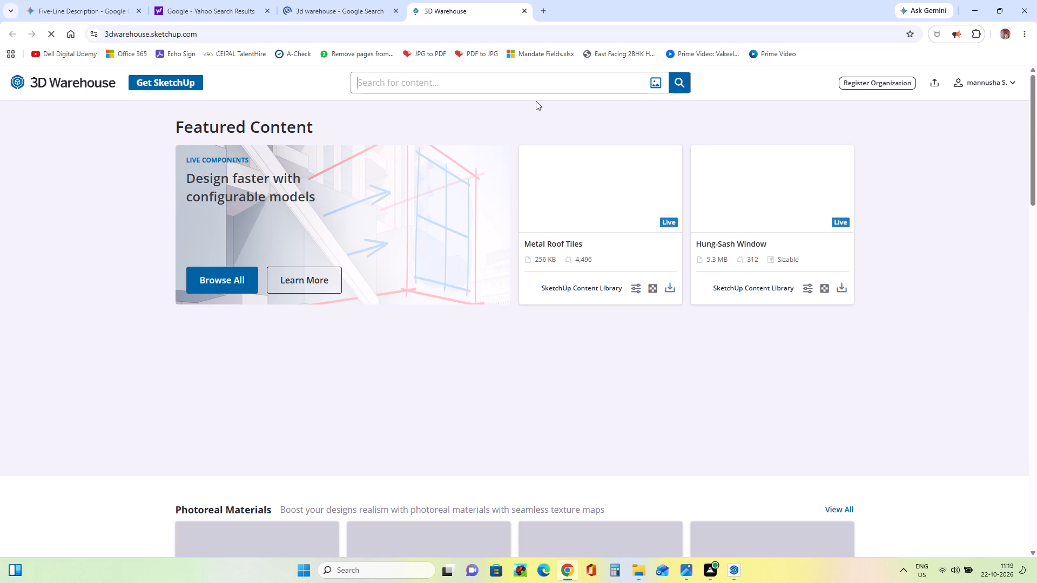
click(463, 83)
click(433, 85)
text(door)
key(Return)
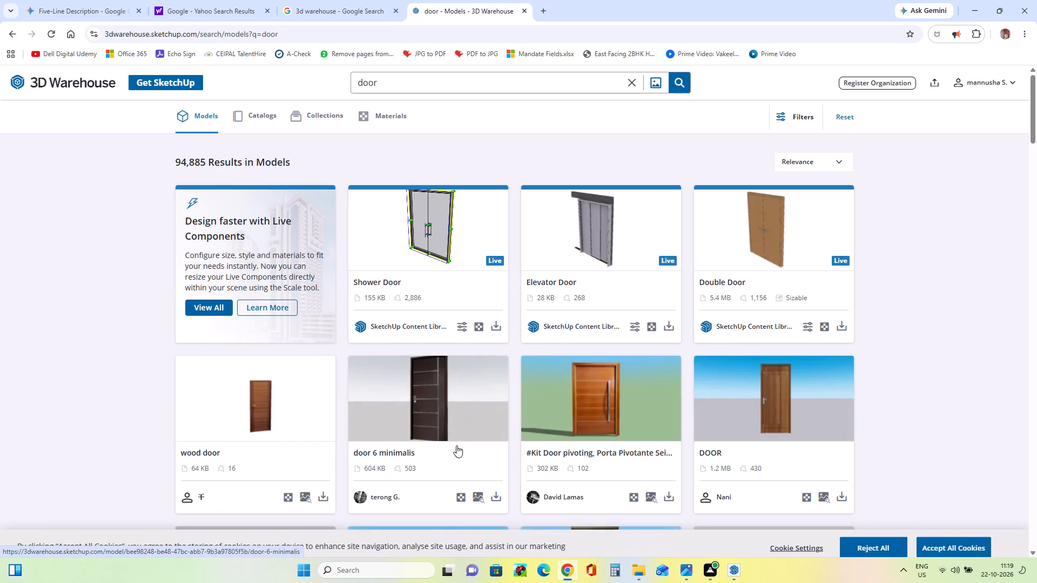
click(496, 495)
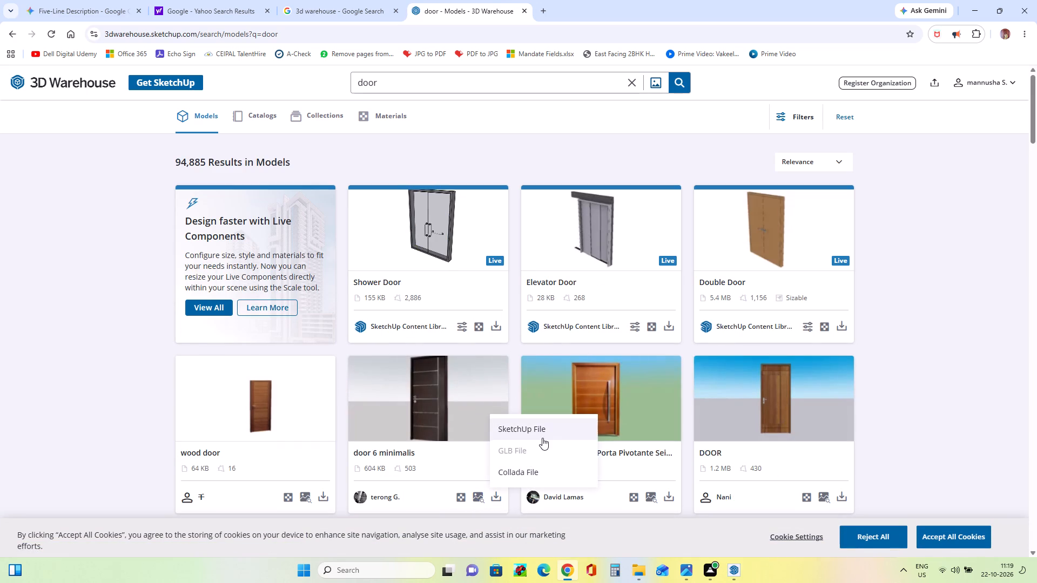
click(542, 437)
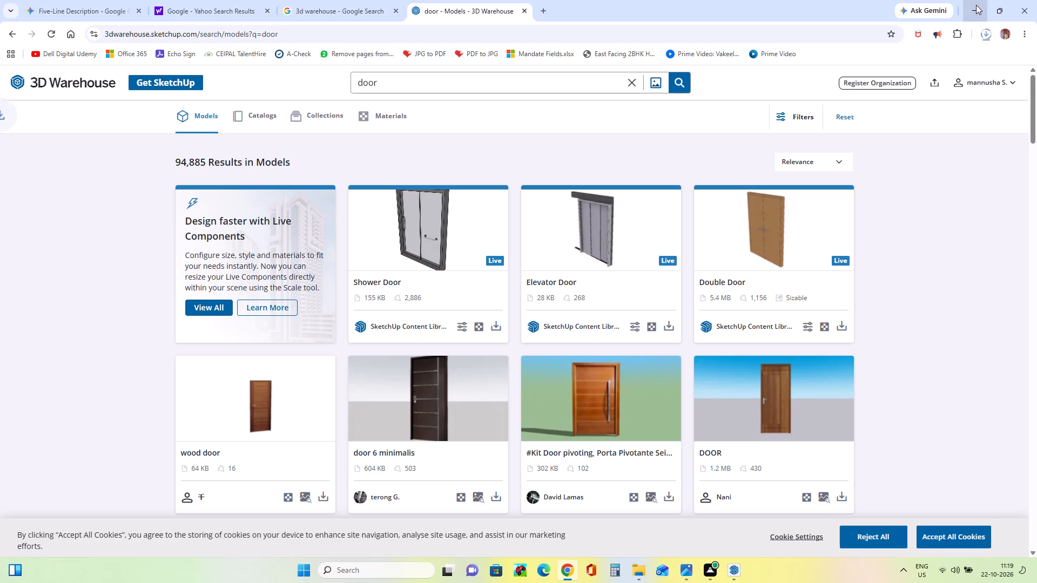
Search 3D Warehouse for wooden window and download the 269 KB double-leaf wooden window model as a SketchUp file.
click(475, 83)
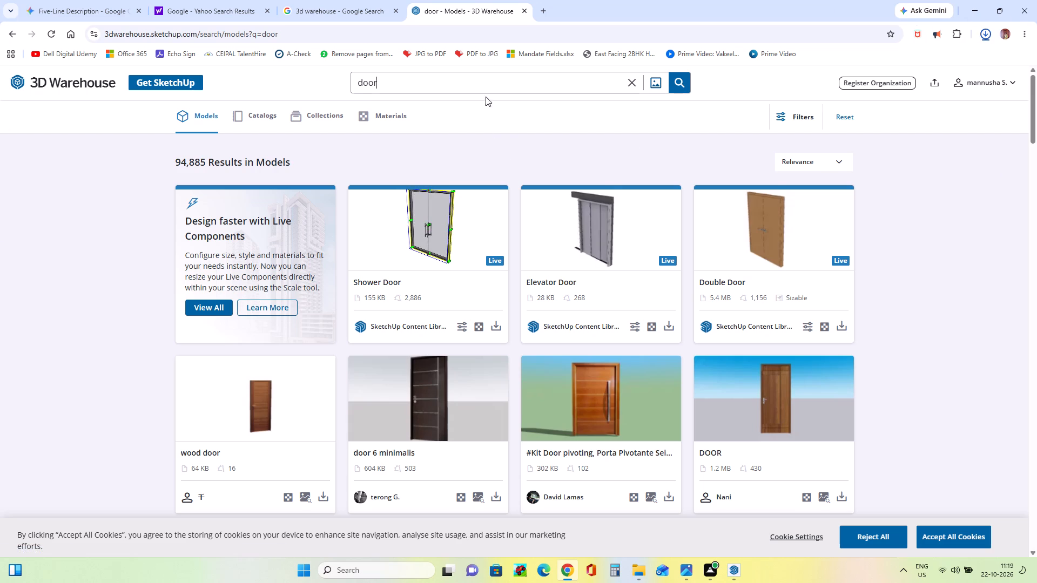
key(BackSpace)
key(BackSpace)
key(BackSpace)
key(BackSpace)
key(BackSpace)
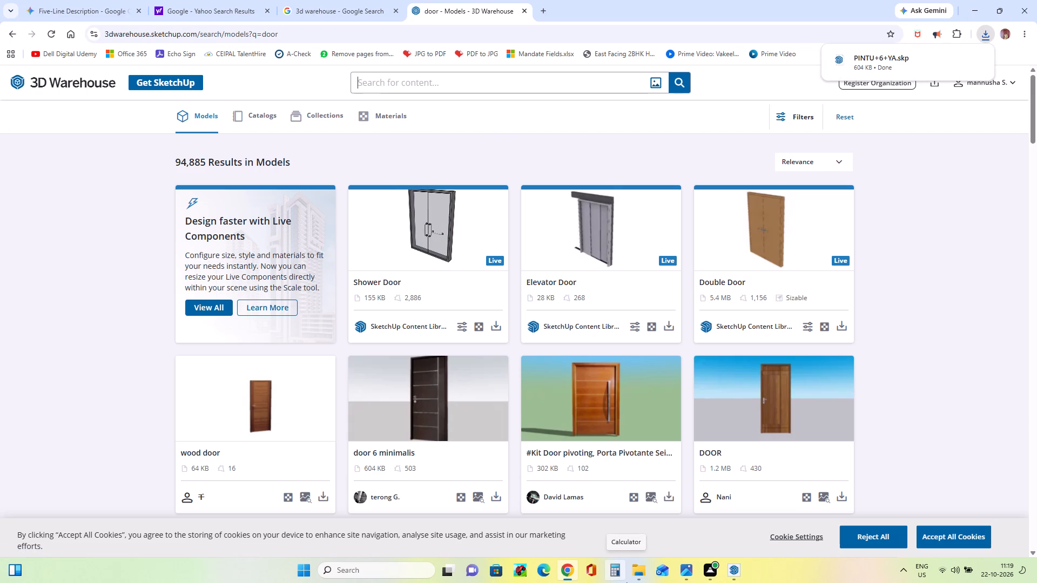
text(wi)
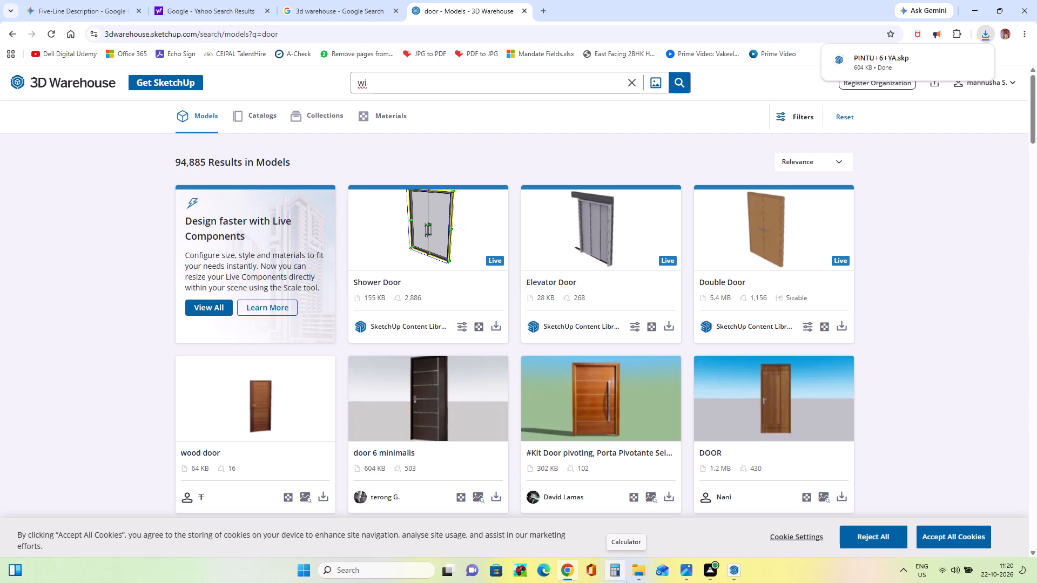
key(BackSpace)
text(ooden)
key(space)
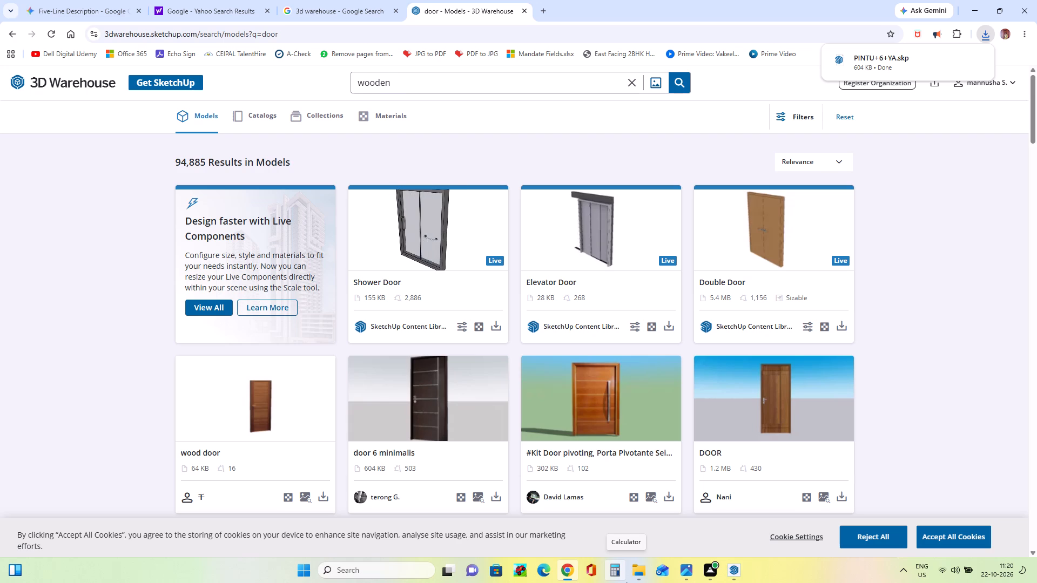
text(windo)
key(w)
key(Return)
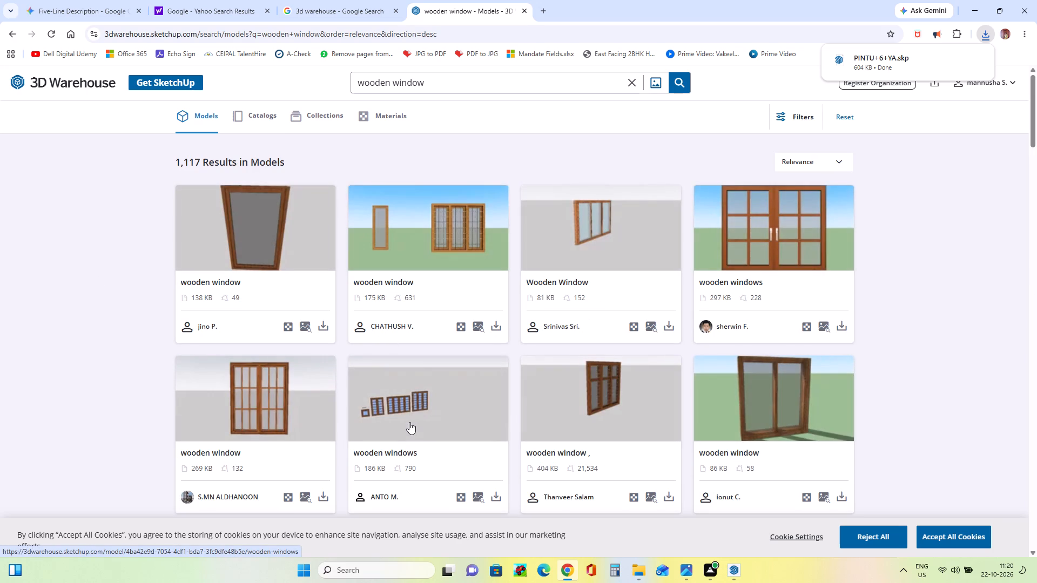
scroll(409, 422, down, 1)
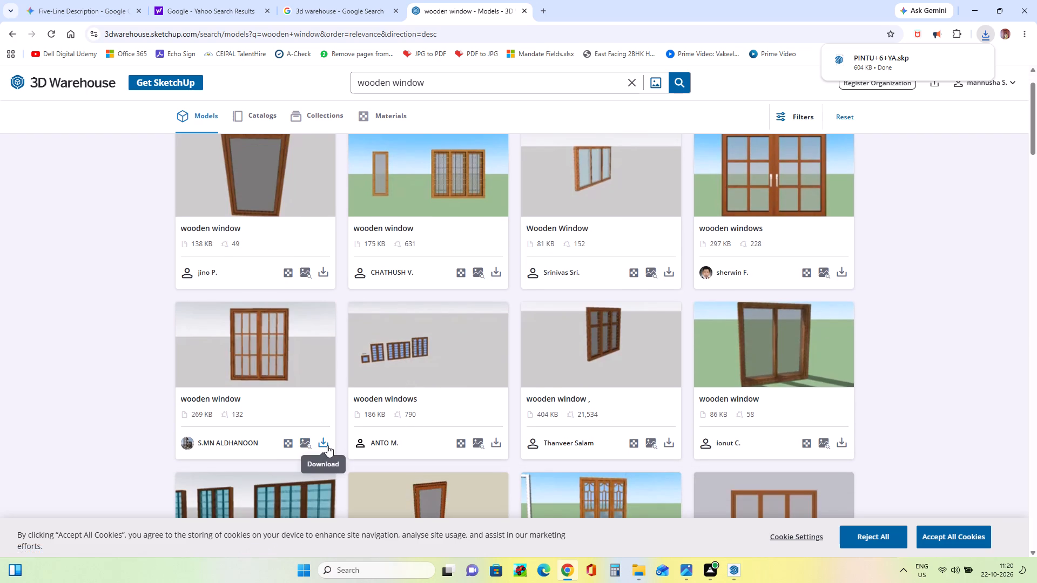
click(327, 444)
click(346, 465)
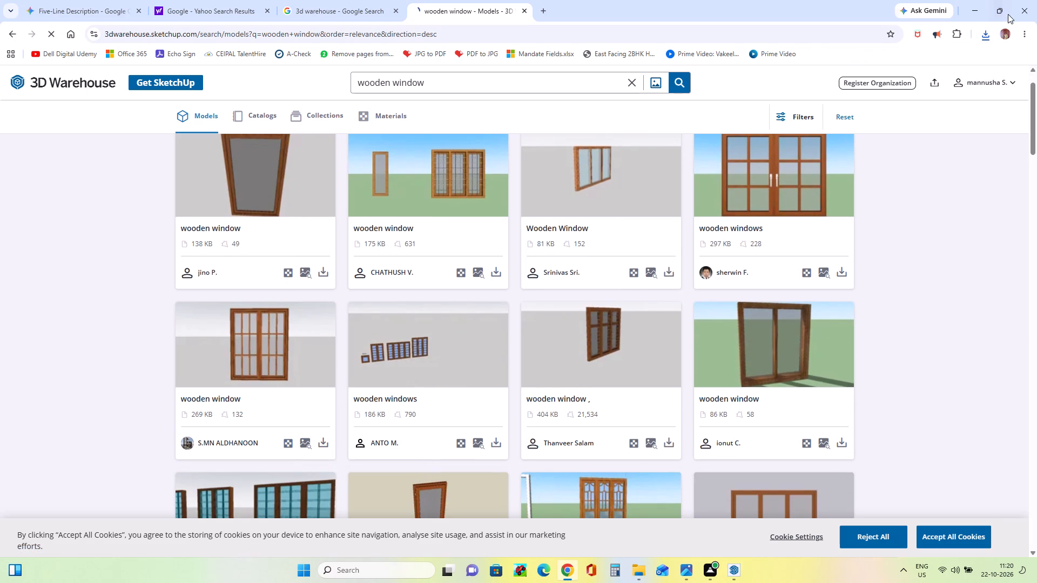
Switch to SketchUp, import window (1) from Downloads, and place it at the lower-left corner of the ground-floor window opening.
click(969, 16)
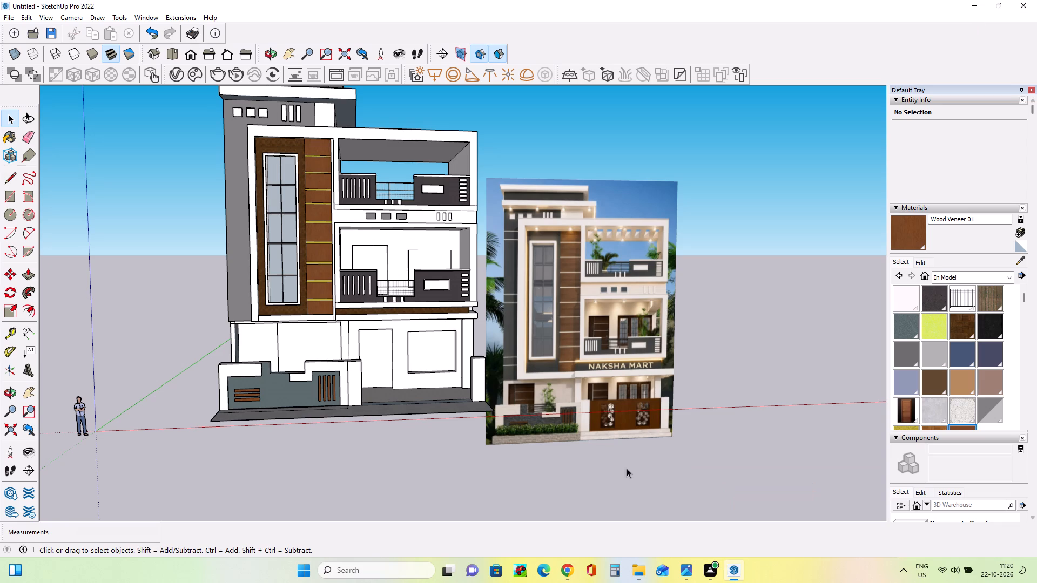
click(10, 18)
click(71, 204)
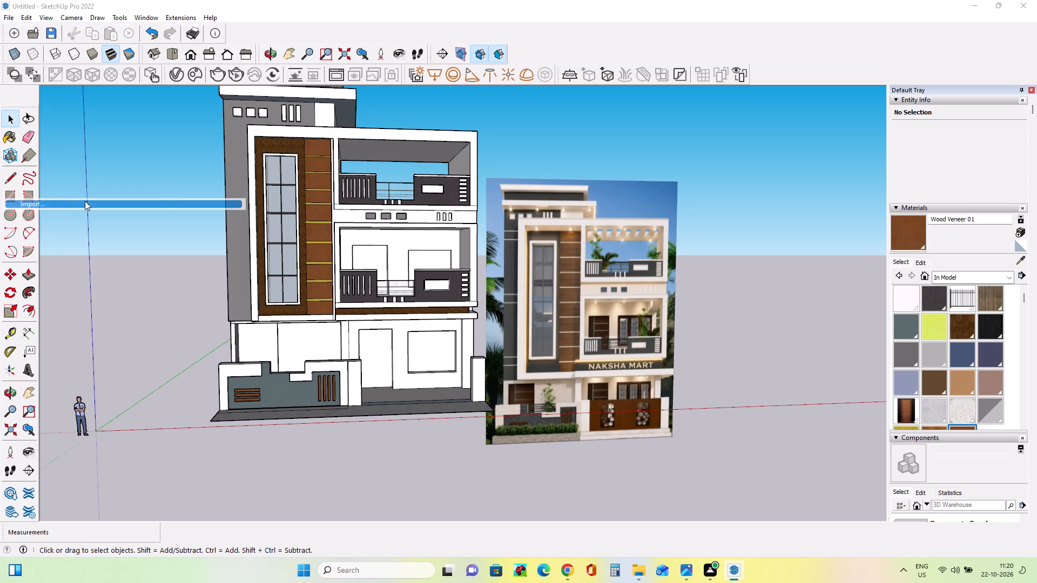
click(510, 248)
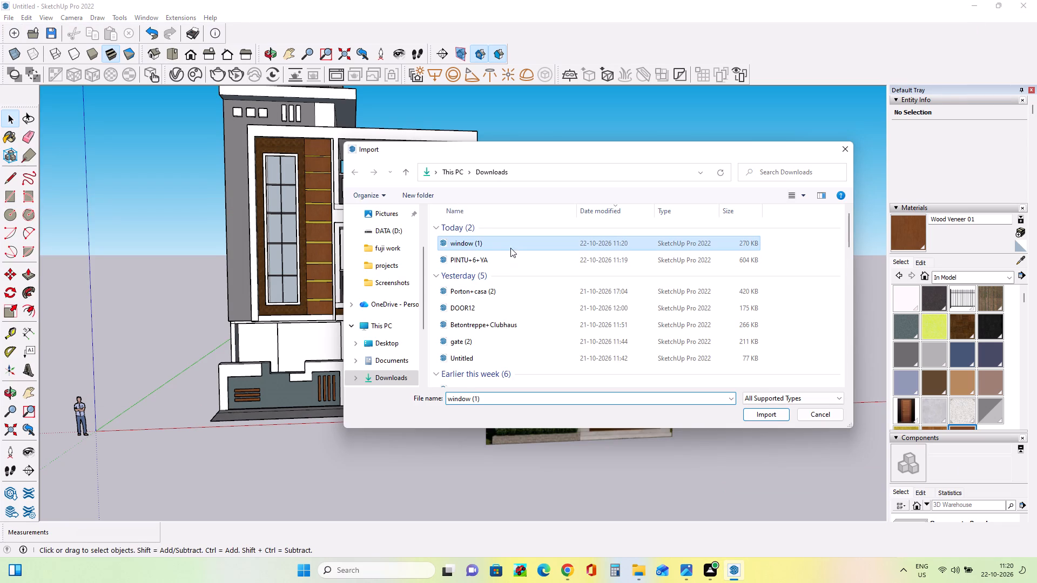
click(774, 421)
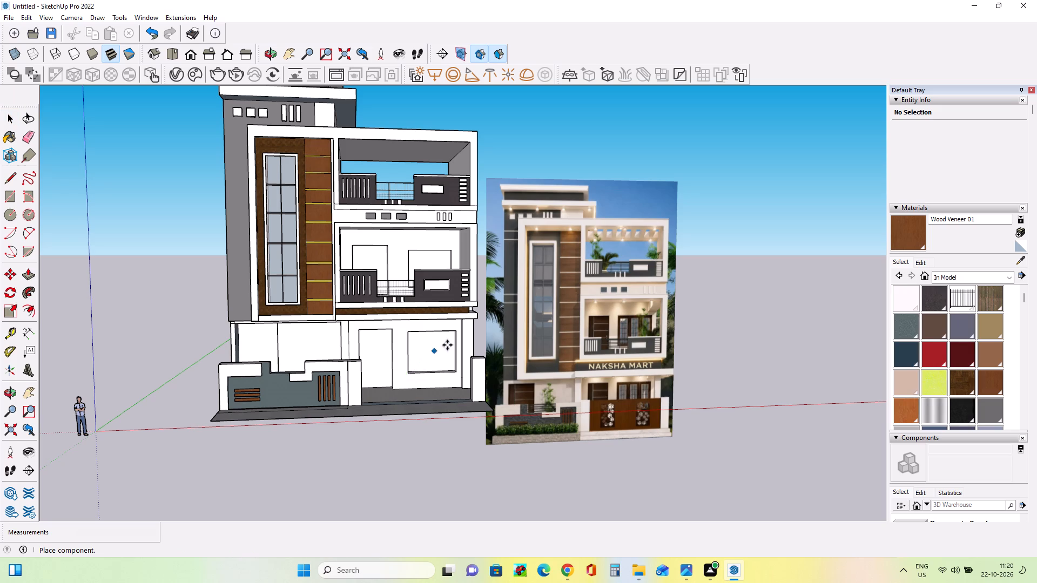
middle_drag(408, 382, 432, 416)
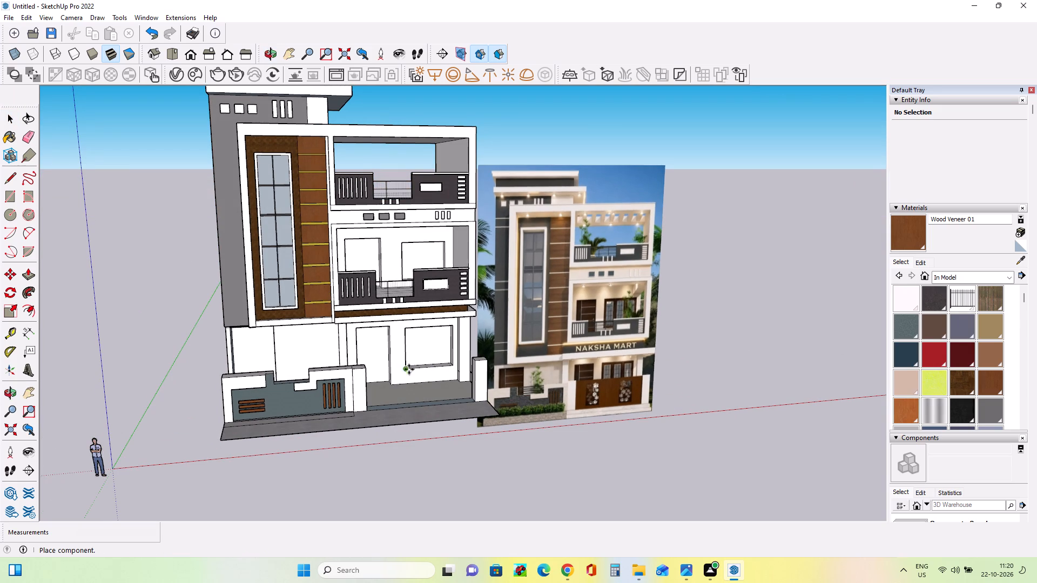
click(477, 487)
click(457, 459)
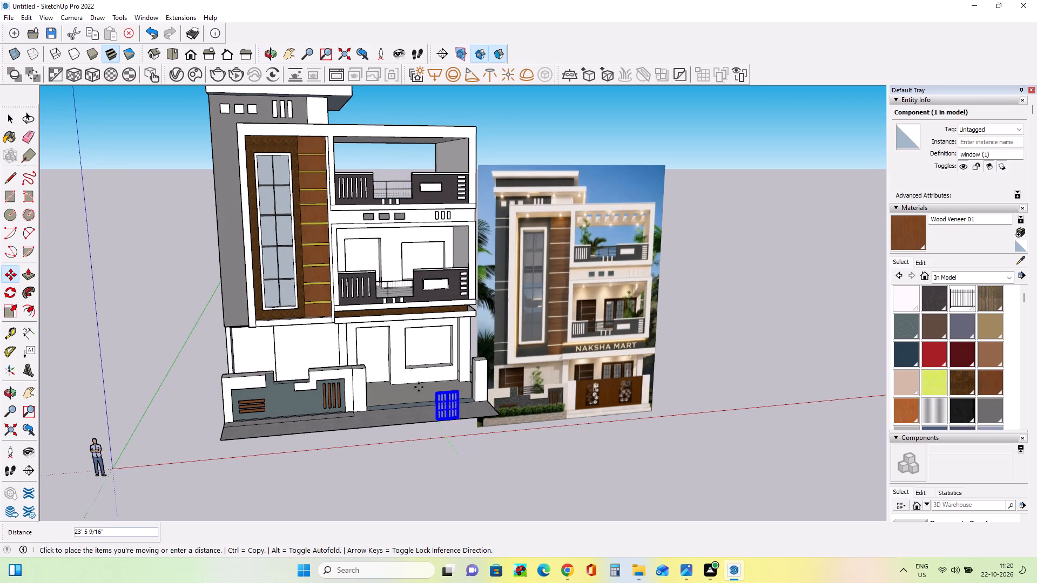
click(407, 364)
Scale the imported wooden window up to the opposite upper corner so it fills the ground-floor opening.
middle_drag(477, 360, 360, 401)
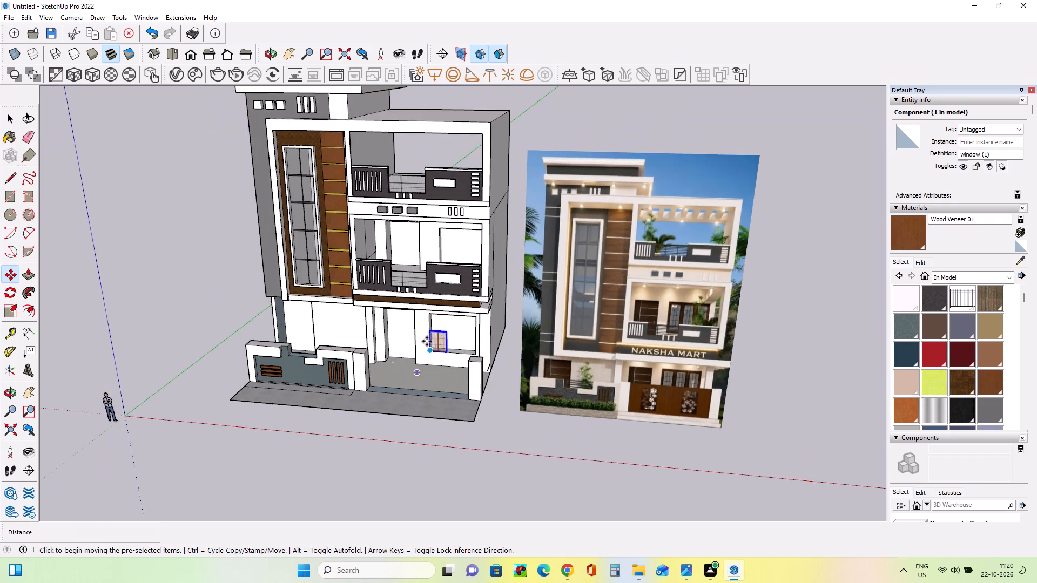
scroll(427, 337, up, 15)
middle_drag(472, 384, 452, 406)
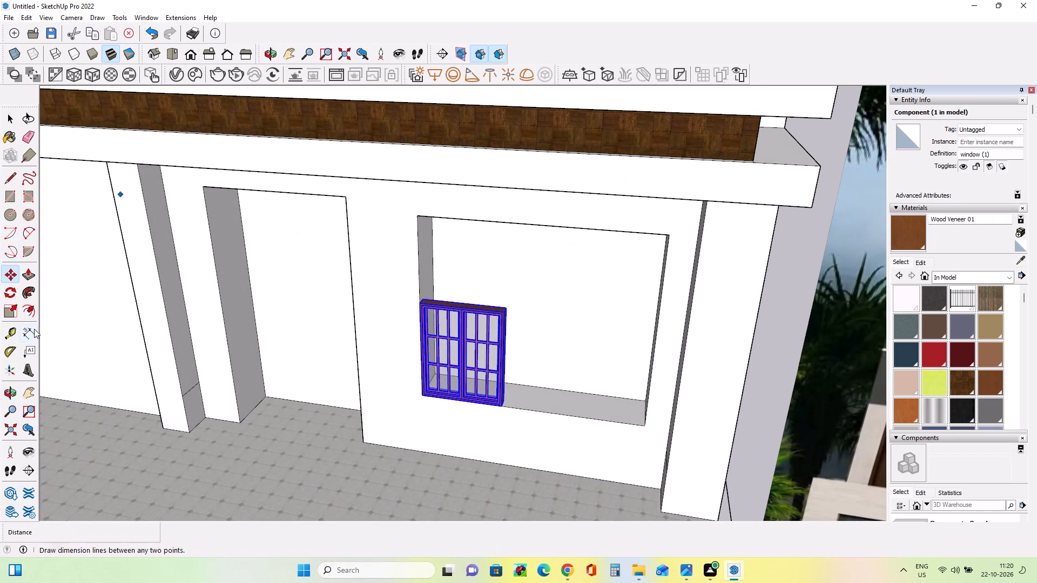
click(10, 314)
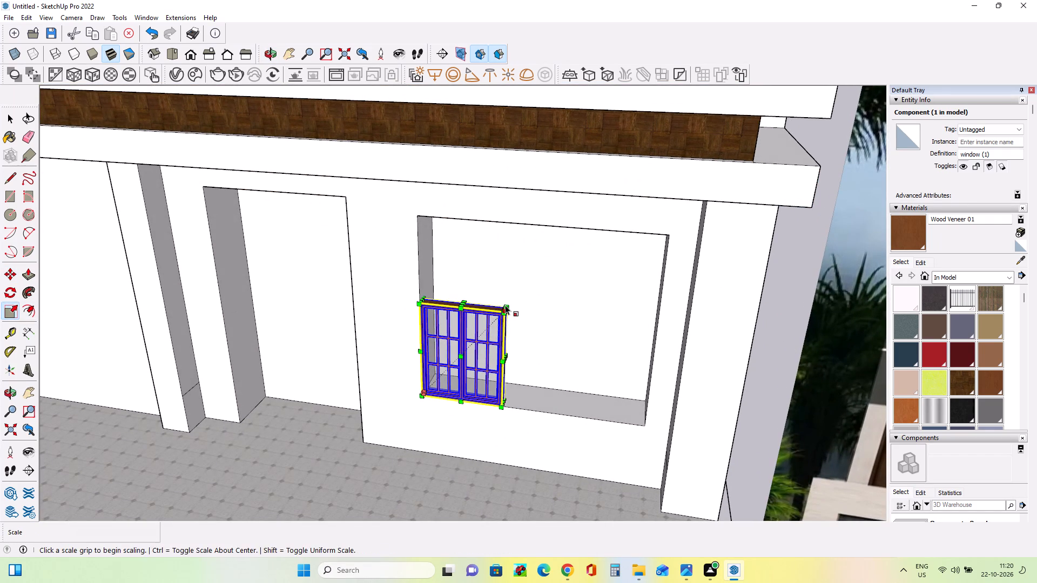
click(505, 305)
click(665, 236)
Copy the ground-floor wooden window up to the lower-left corner of the first-floor window opening.
middle_drag(558, 369, 645, 314)
scroll(645, 314, down, 16)
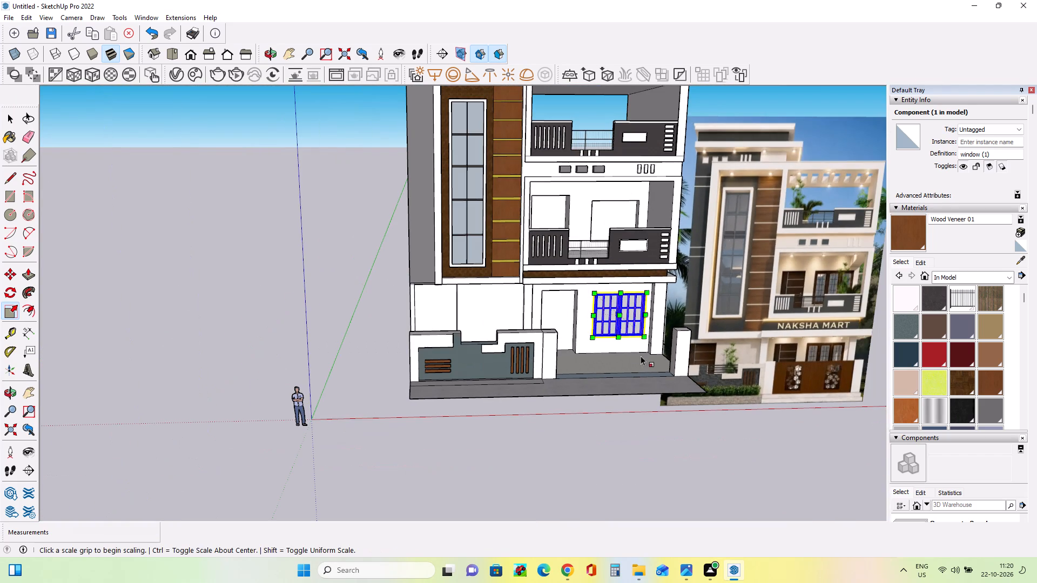
click(8, 274)
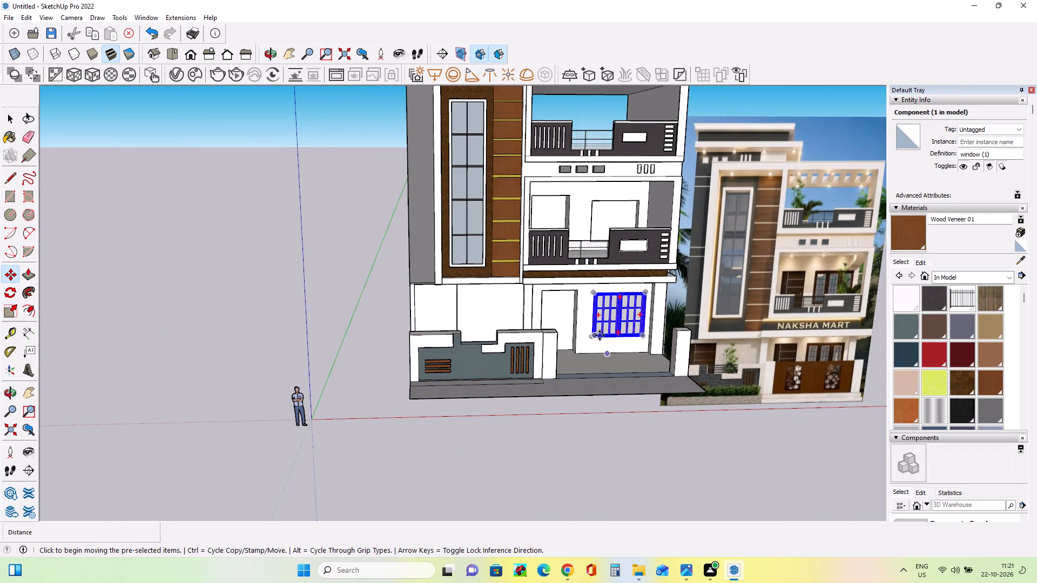
click(594, 336)
scroll(588, 246, up, 3)
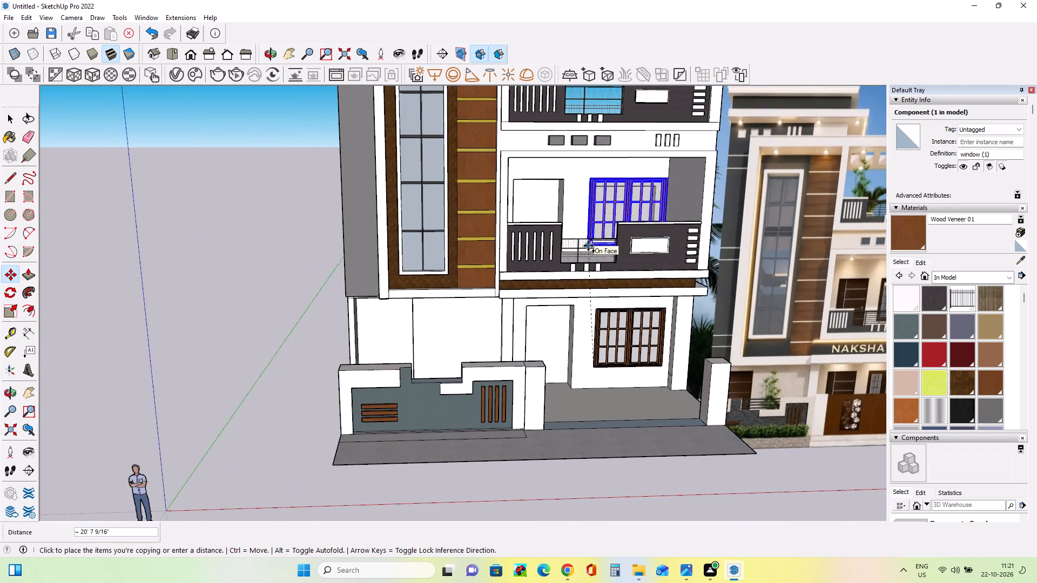
middle_drag(590, 246, 600, 369)
scroll(588, 215, up, 3)
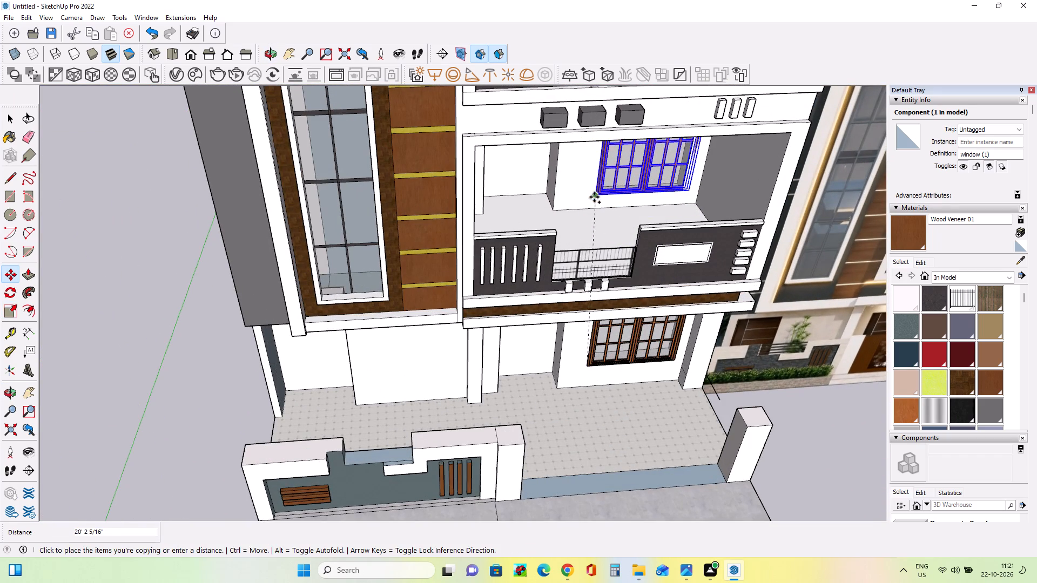
click(594, 197)
Scale the copied window's overall size, height and width to fit the first-floor opening, and clear the selection.
middle_drag(516, 303, 373, 232)
scroll(373, 232, down, 3)
middle_drag(417, 253, 446, 282)
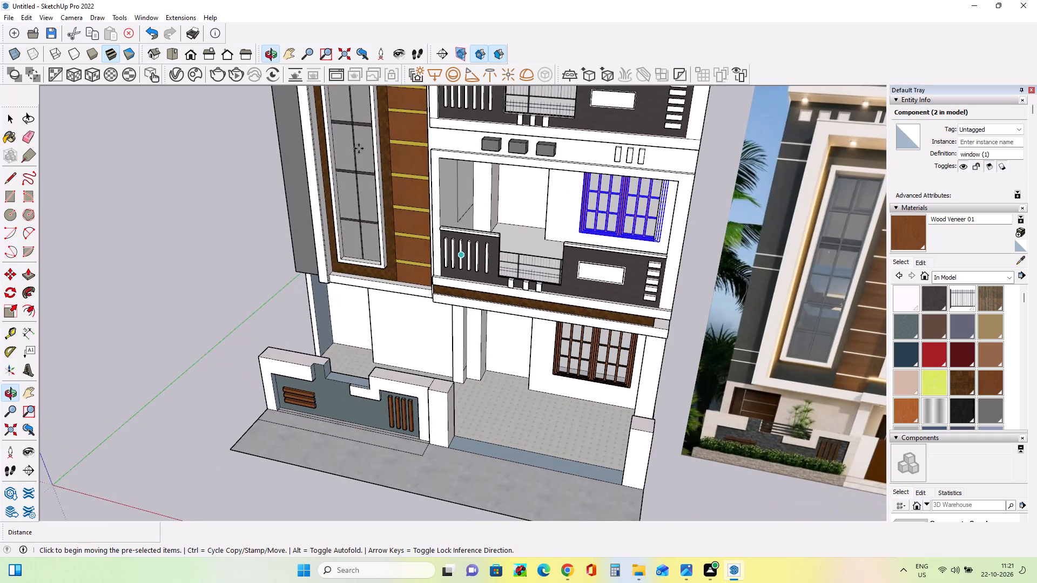
click(9, 311)
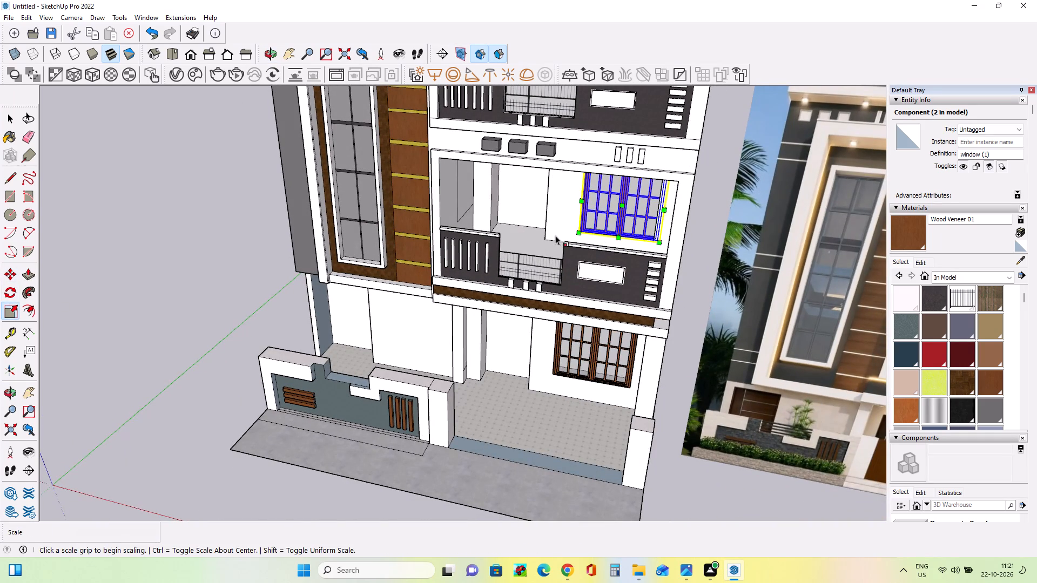
scroll(636, 171, up, 3)
middle_drag(664, 207, 705, 131)
scroll(652, 192, up, 3)
click(652, 192)
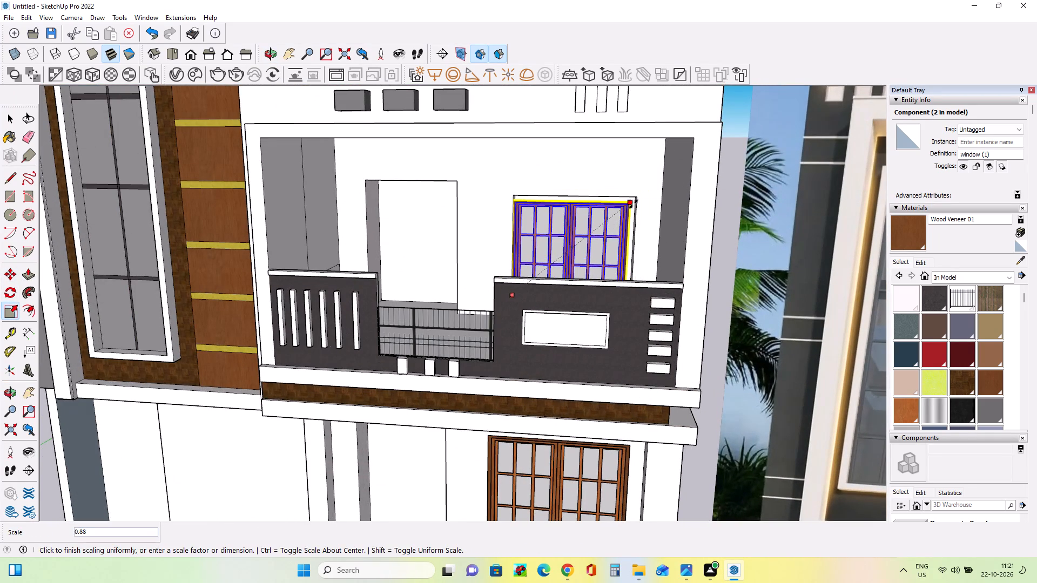
scroll(636, 200, up, 4)
drag(653, 183, 652, 184)
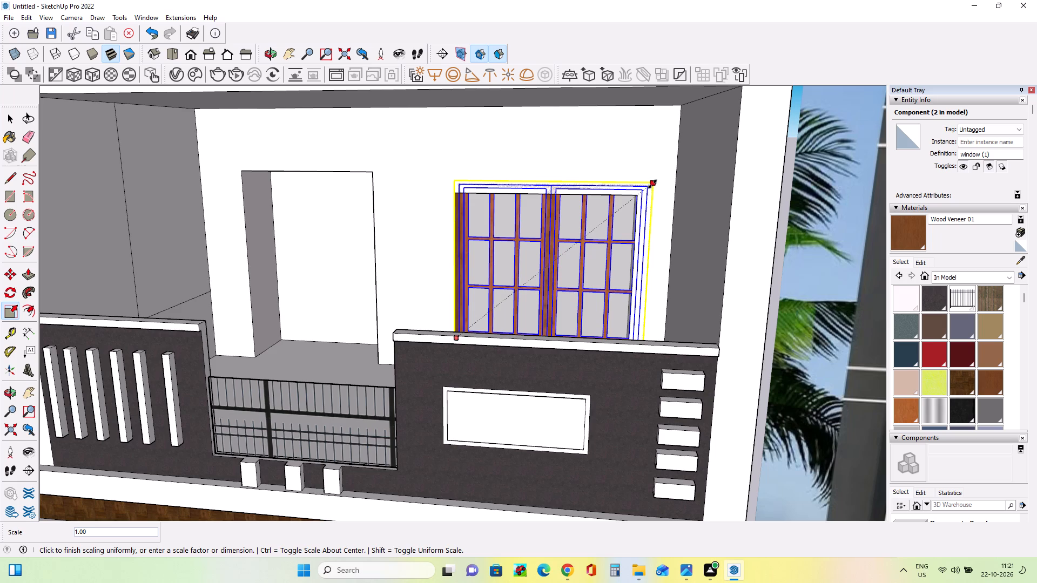
drag(652, 184, 633, 201)
scroll(625, 200, up, 2)
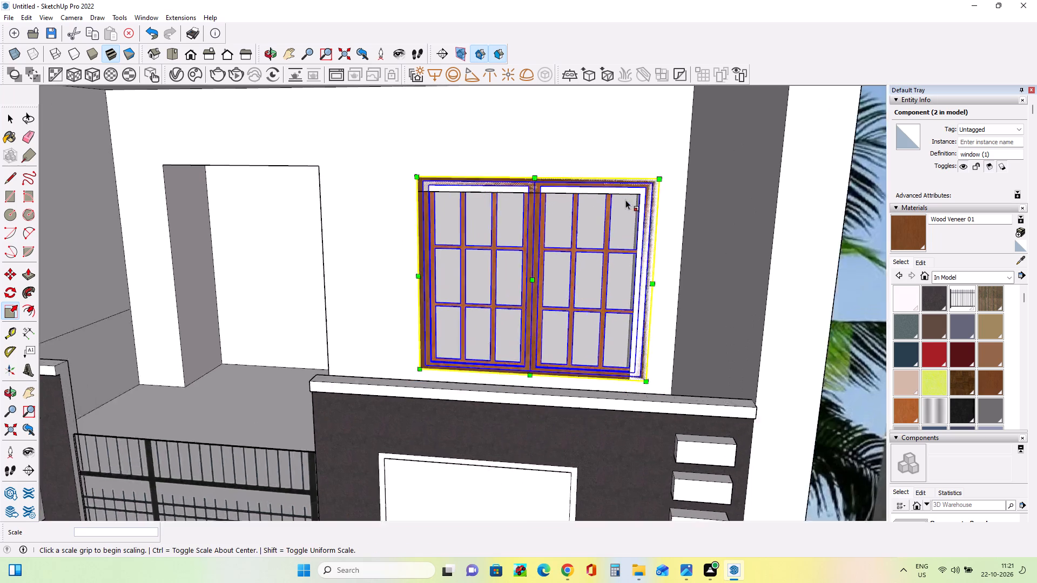
scroll(625, 200, up, 1)
drag(525, 170, 522, 189)
drag(652, 298, 634, 296)
middle_drag(520, 305, 570, 311)
scroll(570, 311, down, 14)
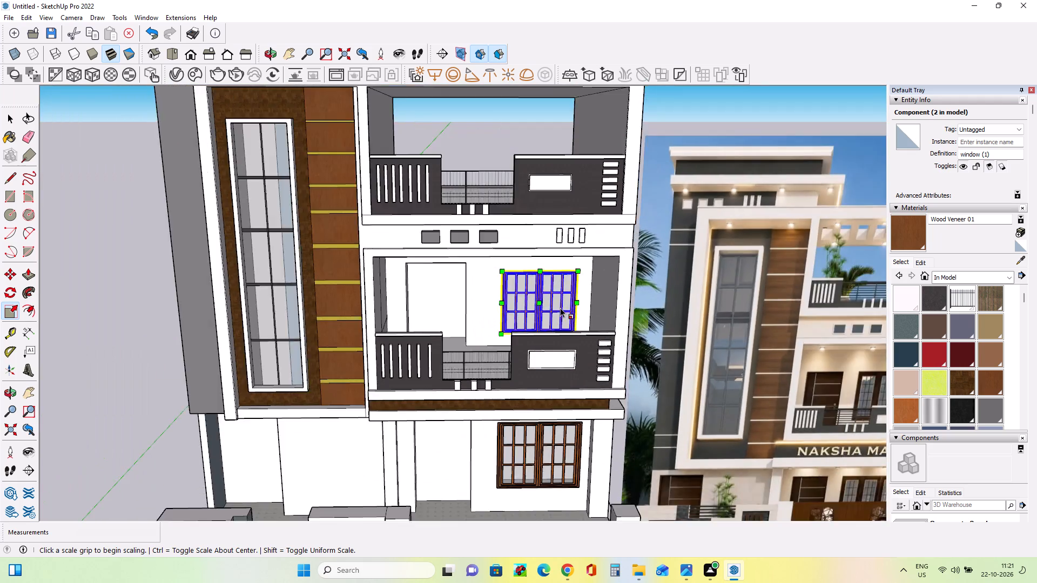
scroll(560, 308, down, 7)
middle_drag(551, 401, 553, 374)
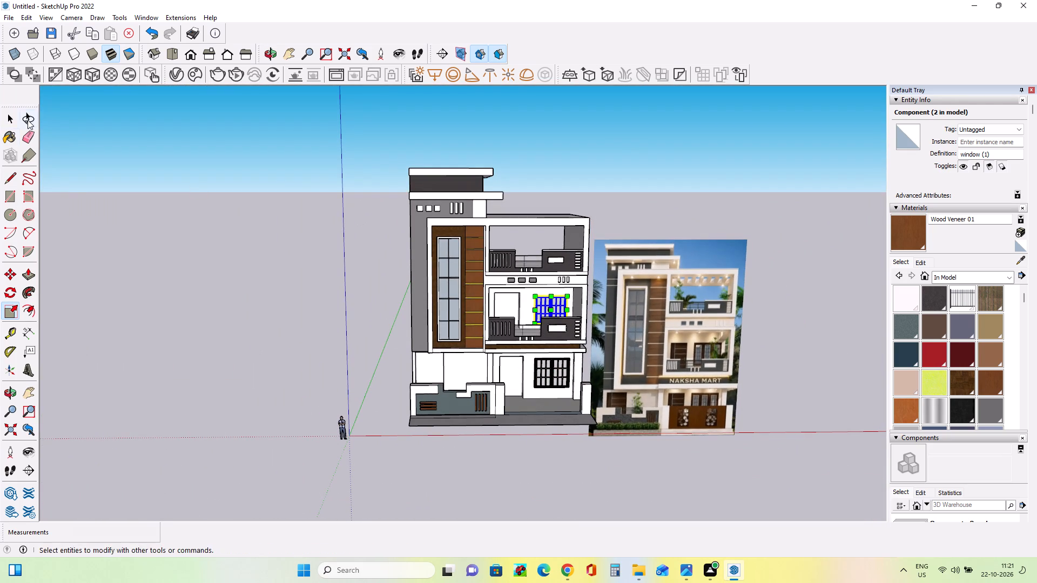
click(13, 120)
click(225, 236)
Import the PINTU+6+YA door from Downloads and place it at the lower-left corner of the first-floor balcony doorway.
middle_drag(583, 387, 524, 416)
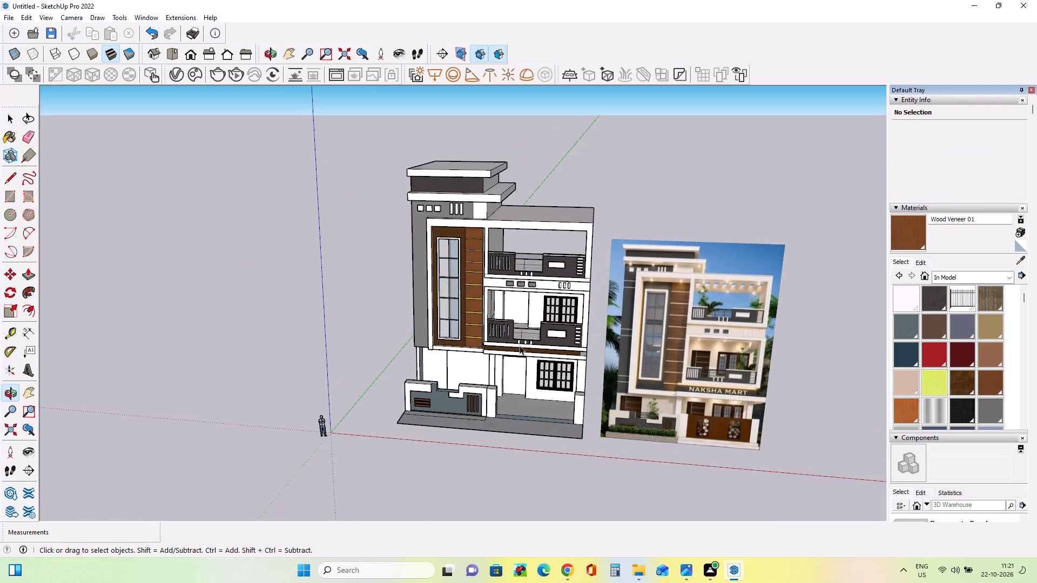
scroll(519, 329, up, 4)
middle_drag(525, 334, 531, 342)
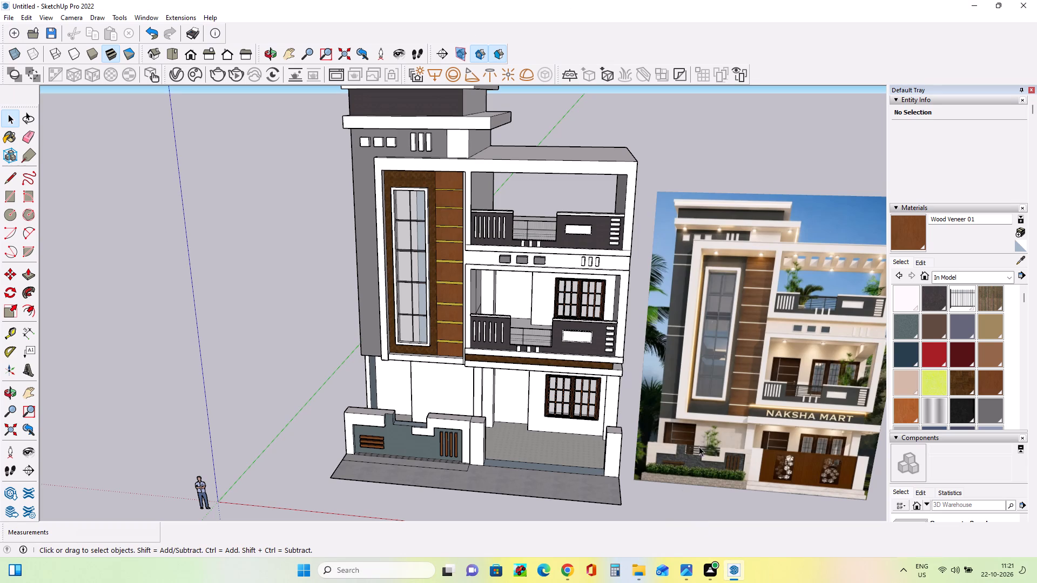
click(8, 21)
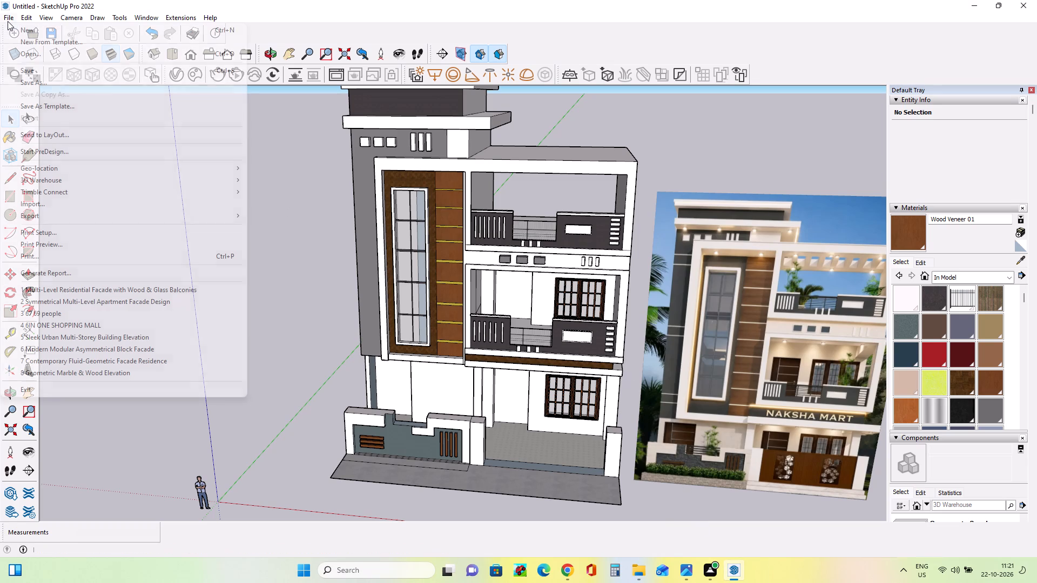
click(59, 205)
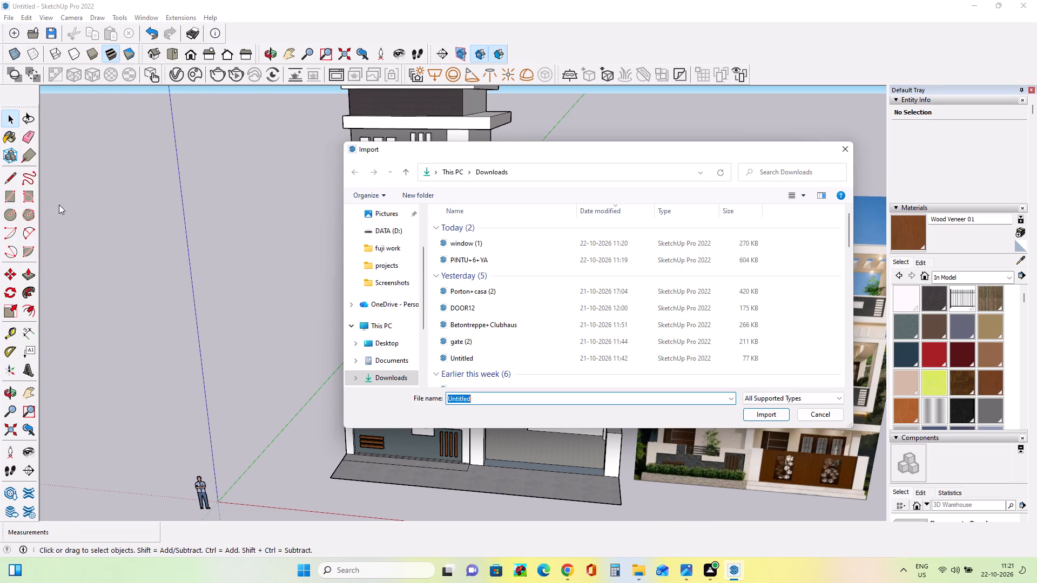
click(494, 255)
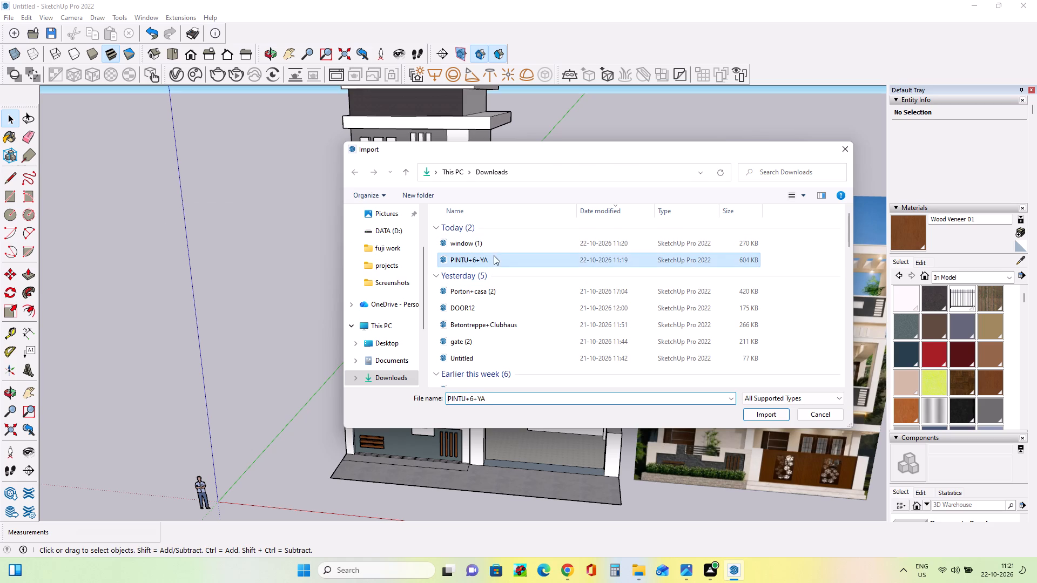
click(757, 416)
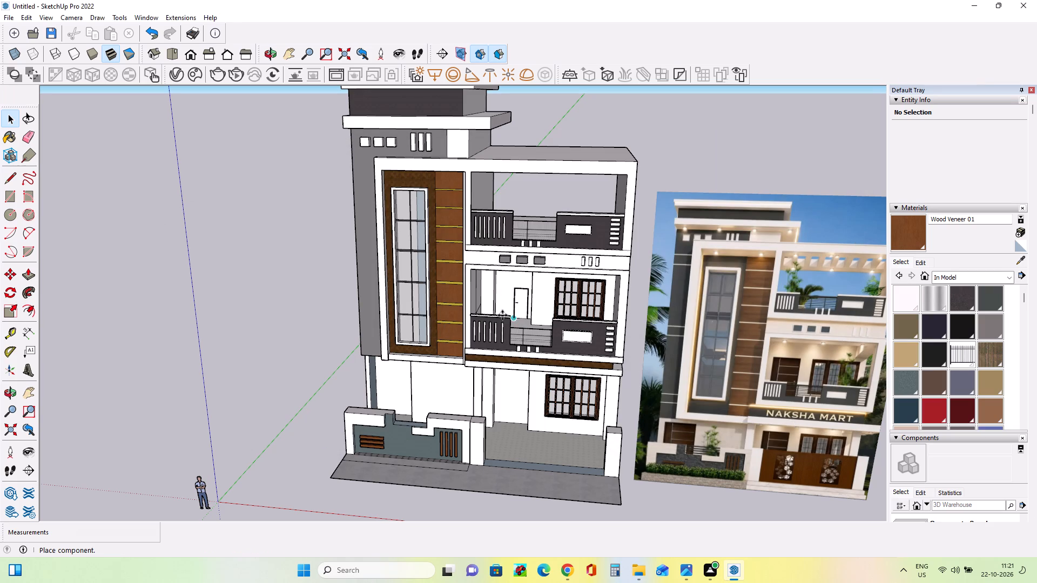
middle_drag(506, 327, 520, 387)
scroll(509, 310, up, 11)
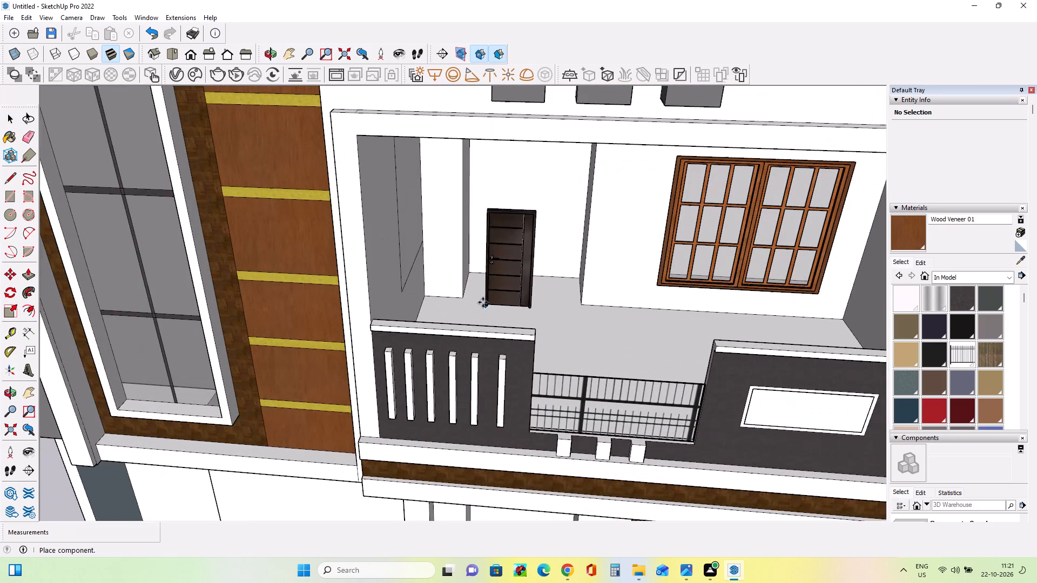
click(464, 295)
middle_drag(516, 323, 475, 335)
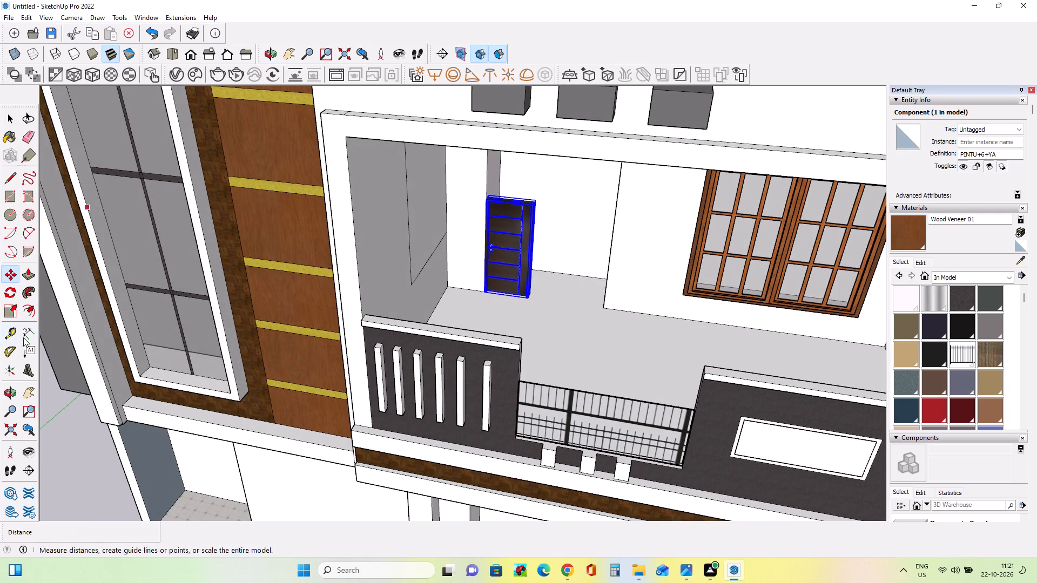
Scale the imported door up to the opposite upper corner of the first-floor balcony doorway, about 2.65 by 1.70.
click(5, 309)
middle_drag(583, 313, 513, 320)
scroll(580, 206, up, 1)
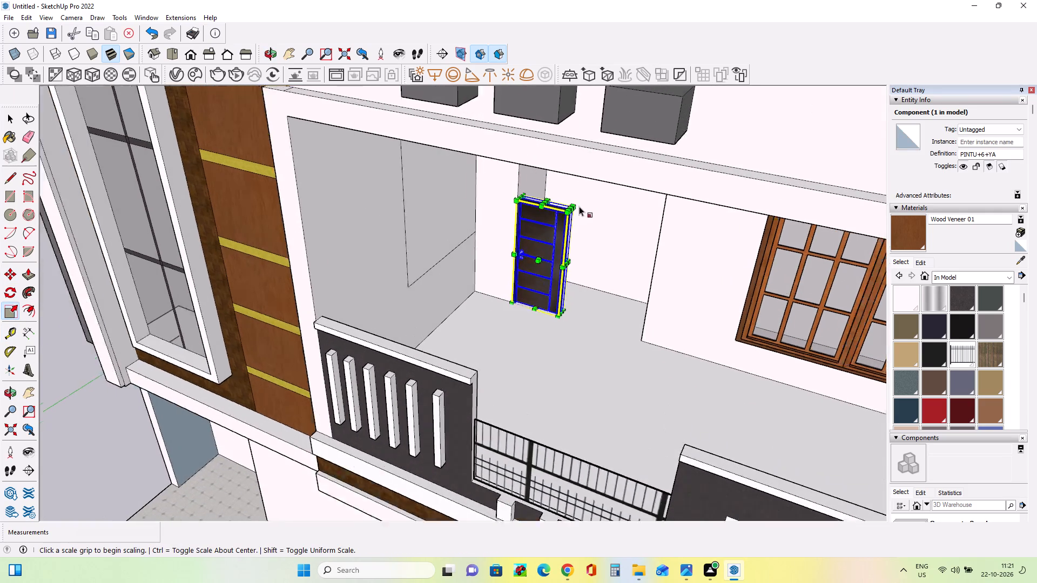
scroll(579, 206, up, 1)
click(572, 207)
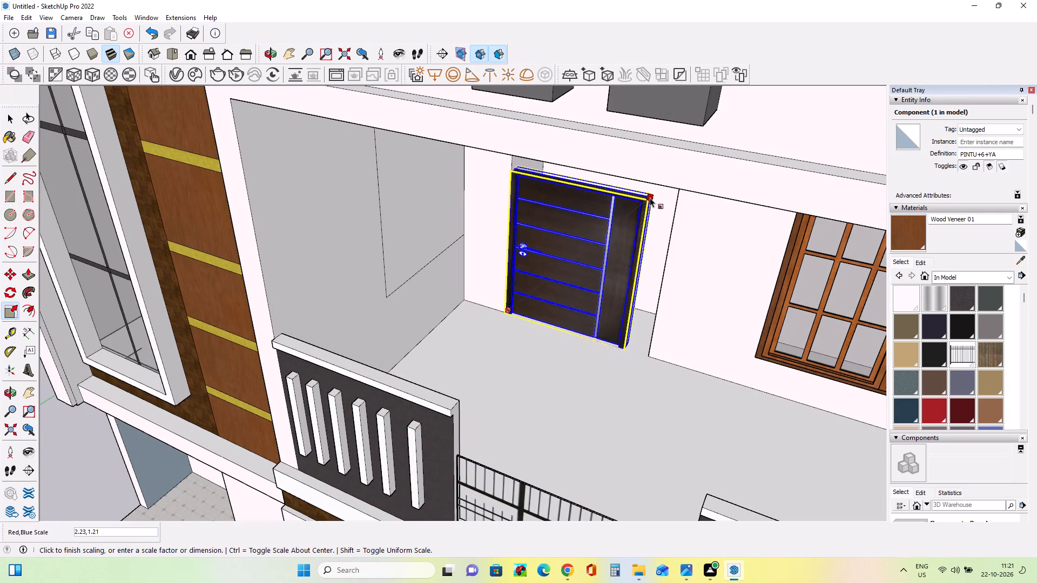
middle_drag(650, 197, 704, 110)
click(652, 136)
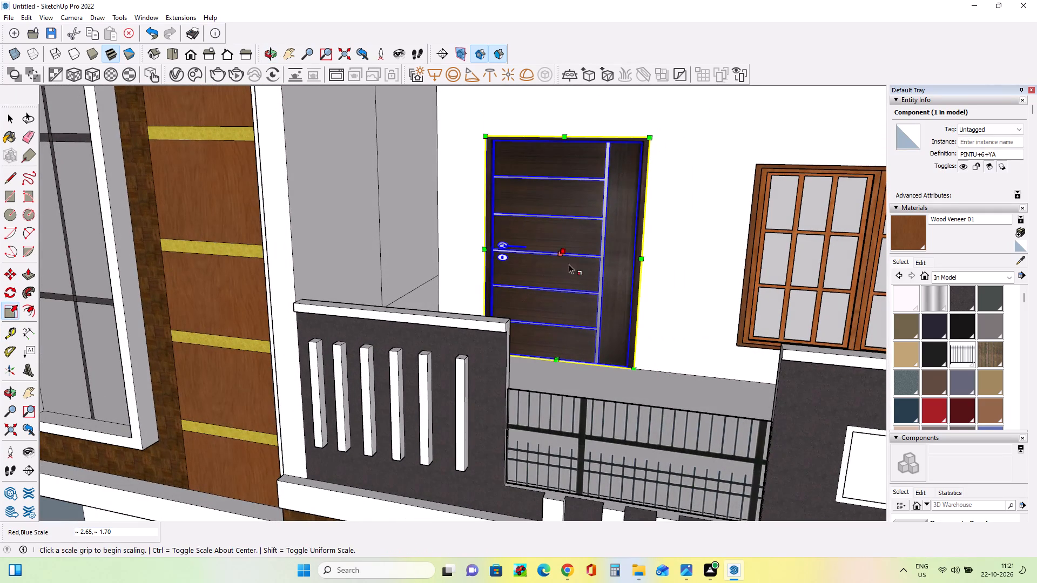
scroll(580, 259, down, 3)
middle_drag(579, 305, 600, 397)
Copy the balcony door down to the lower-left corner of the ground-floor doorway behind the slatted boundary wall.
click(13, 273)
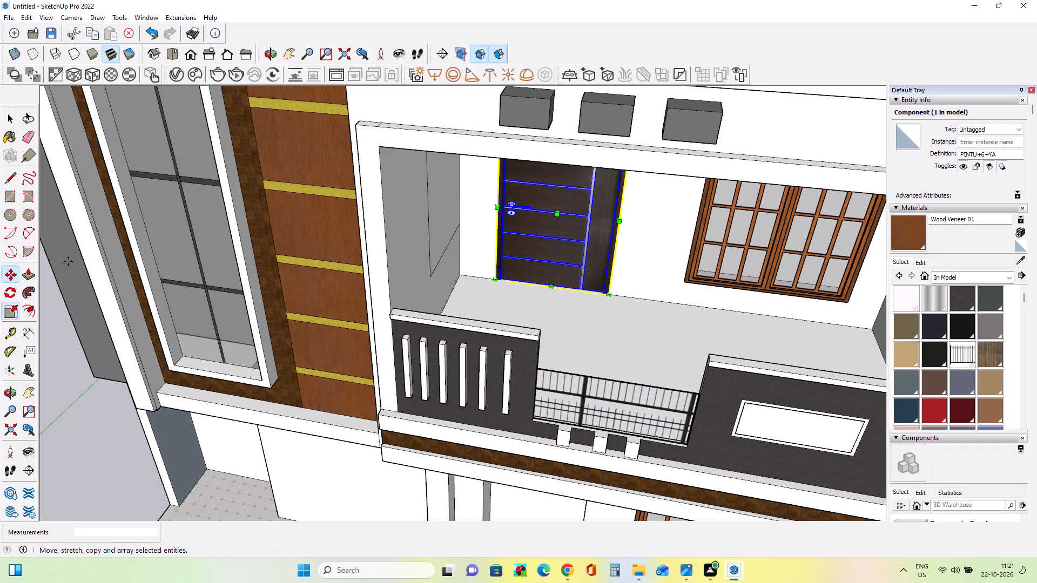
click(497, 277)
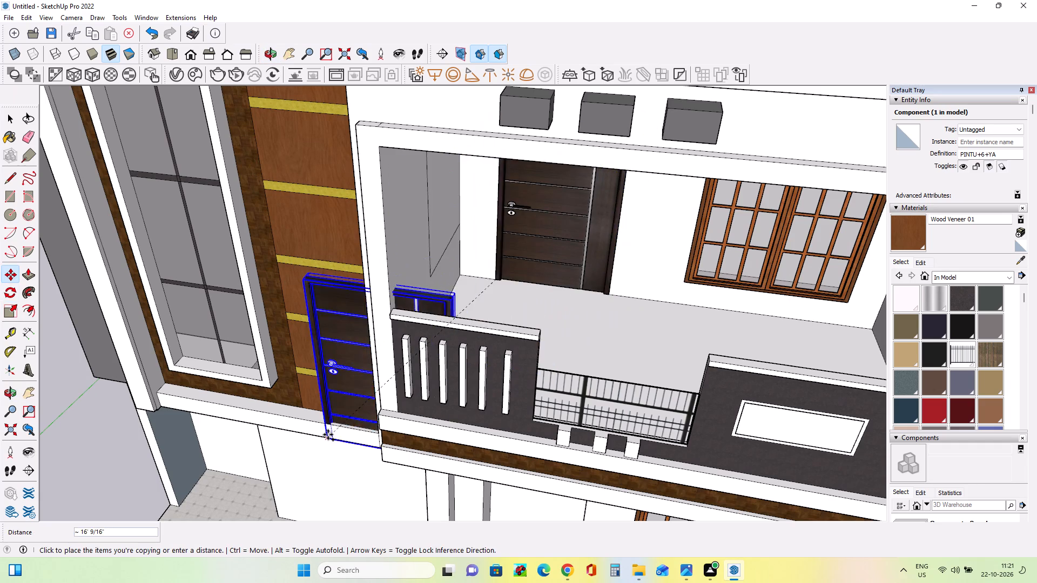
scroll(327, 435, down, 8)
middle_drag(295, 434, 473, 229)
scroll(473, 236, down, 8)
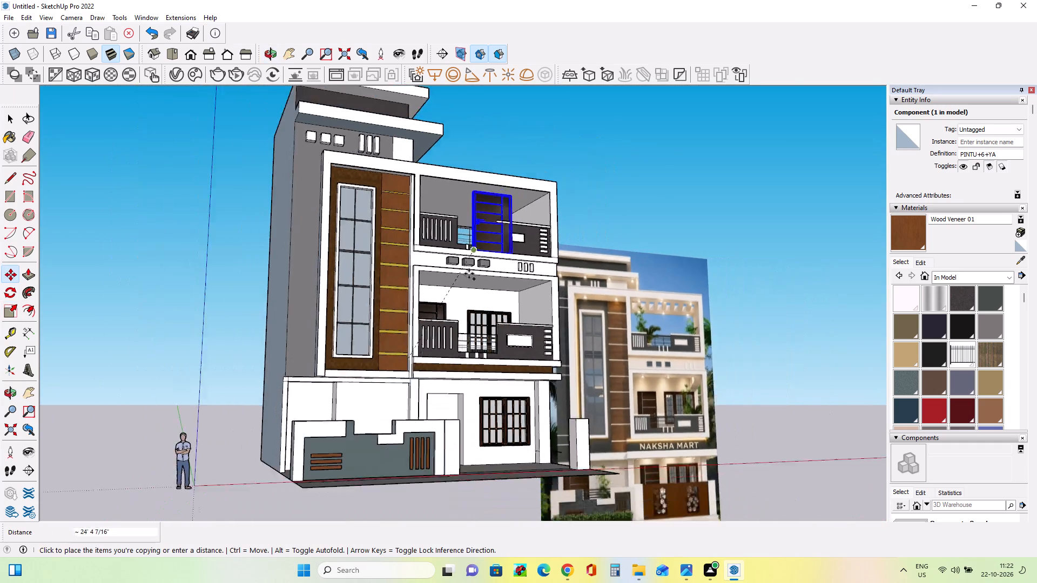
scroll(467, 293, down, 1)
middle_drag(464, 322, 288, 443)
scroll(394, 356, up, 8)
middle_drag(374, 386, 364, 459)
scroll(364, 459, up, 1)
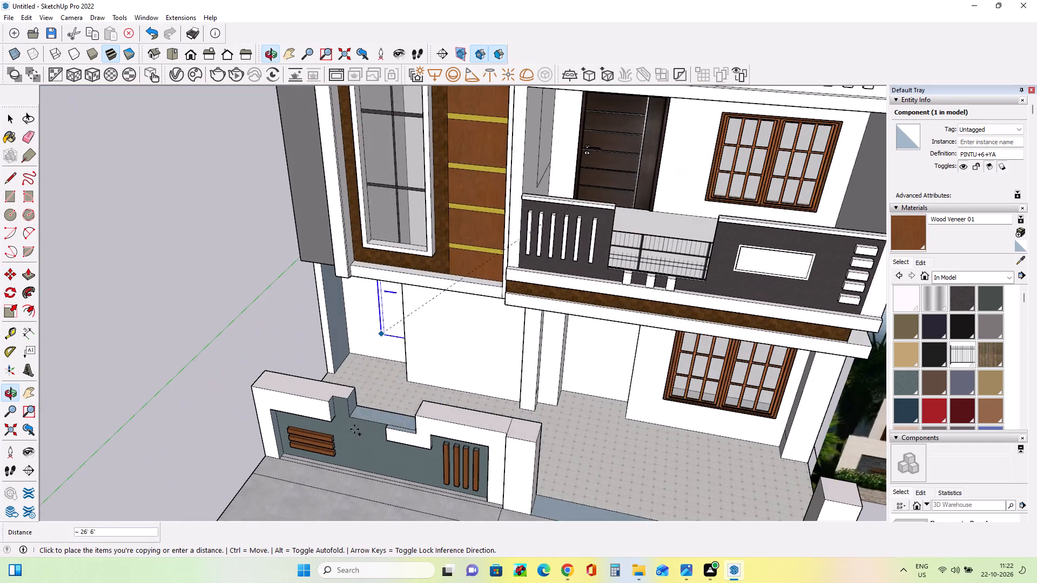
scroll(345, 394, up, 4)
click(332, 363)
Move the copied door about 1' back into the ground-floor opening and align its lower-right corner with the opening's corner.
middle_drag(427, 358, 513, 357)
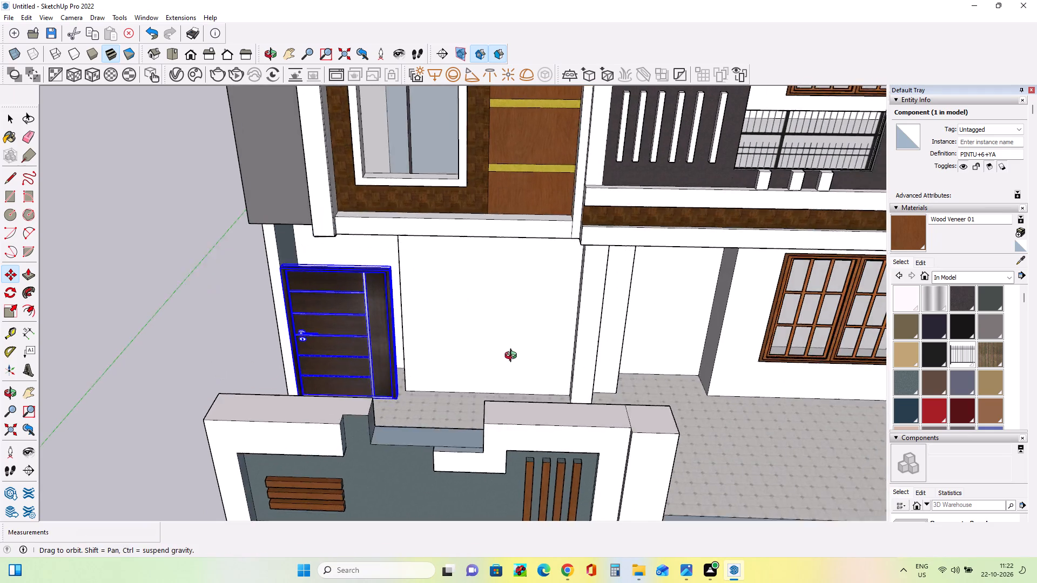
middle_drag(513, 357, 518, 358)
scroll(312, 384, up, 4)
middle_drag(312, 383, 333, 390)
middle_drag(434, 369, 384, 388)
click(292, 380)
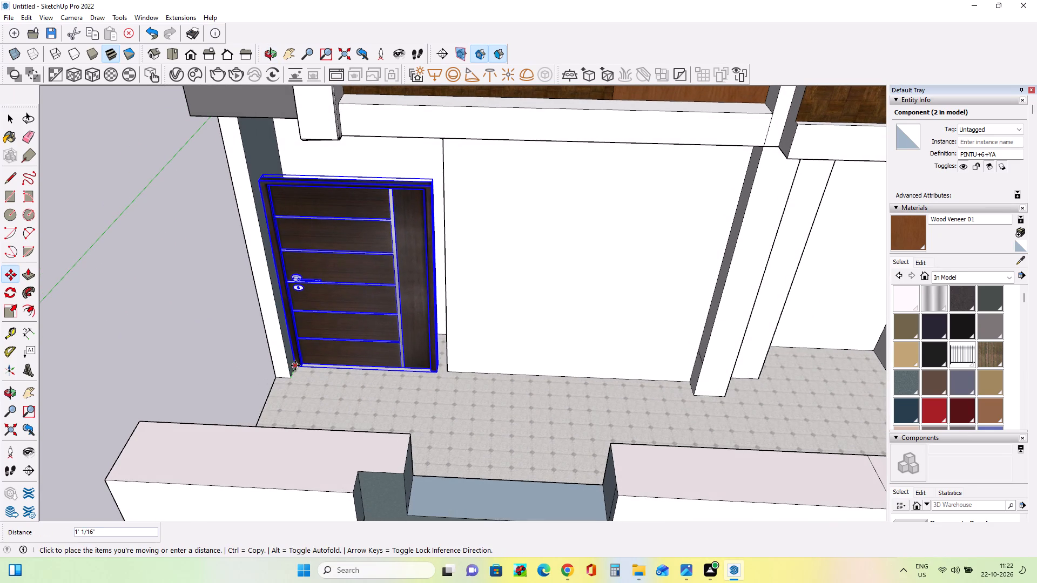
click(294, 365)
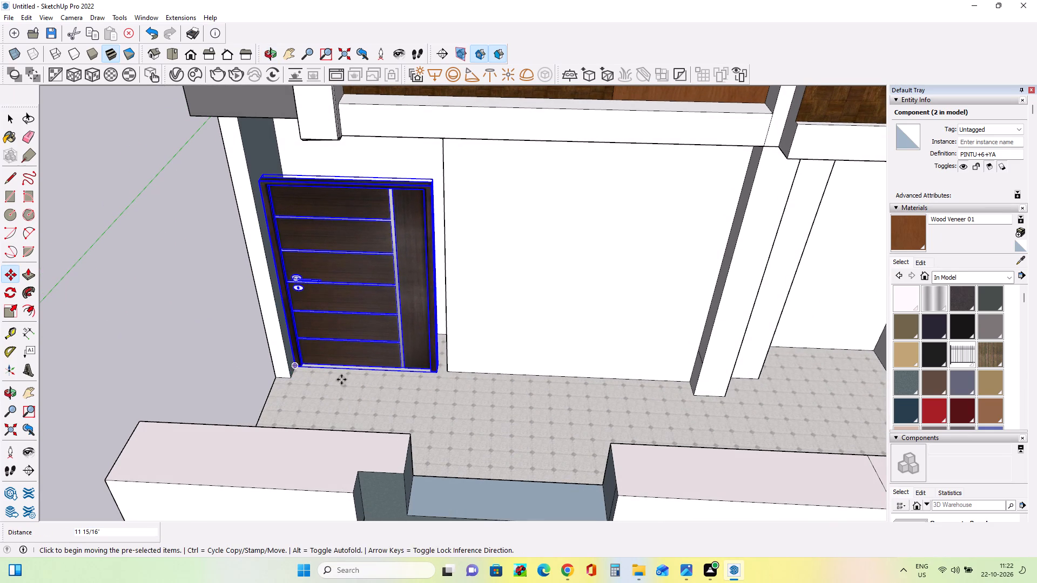
click(436, 370)
drag(451, 370, 453, 375)
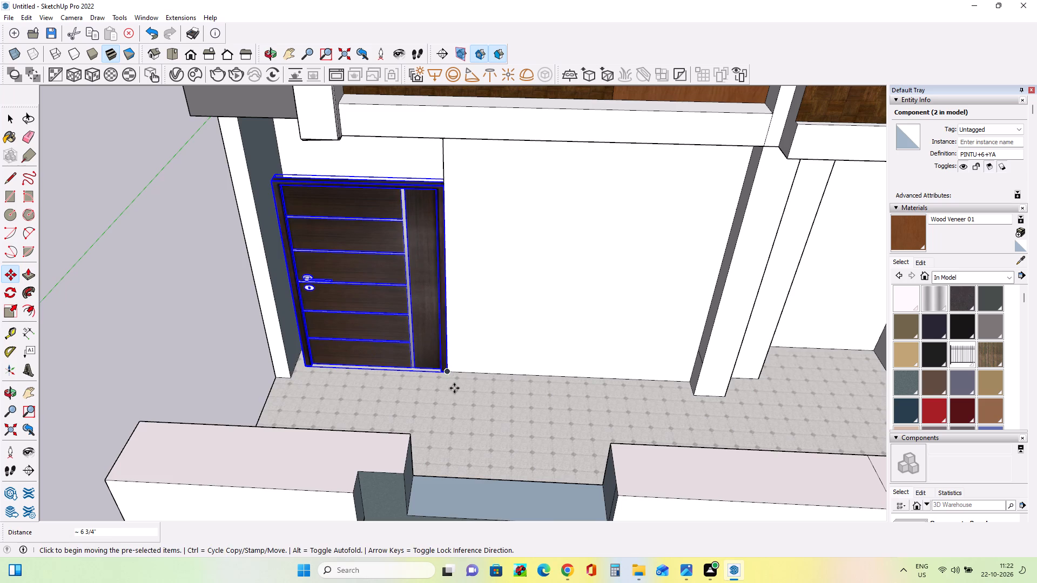
Scale the ground-floor door to the opening's upper-left corner, about 1.07 by 1.32, and clear the selection.
middle_drag(454, 390, 497, 392)
scroll(497, 392, down, 5)
middle_drag(476, 367, 479, 304)
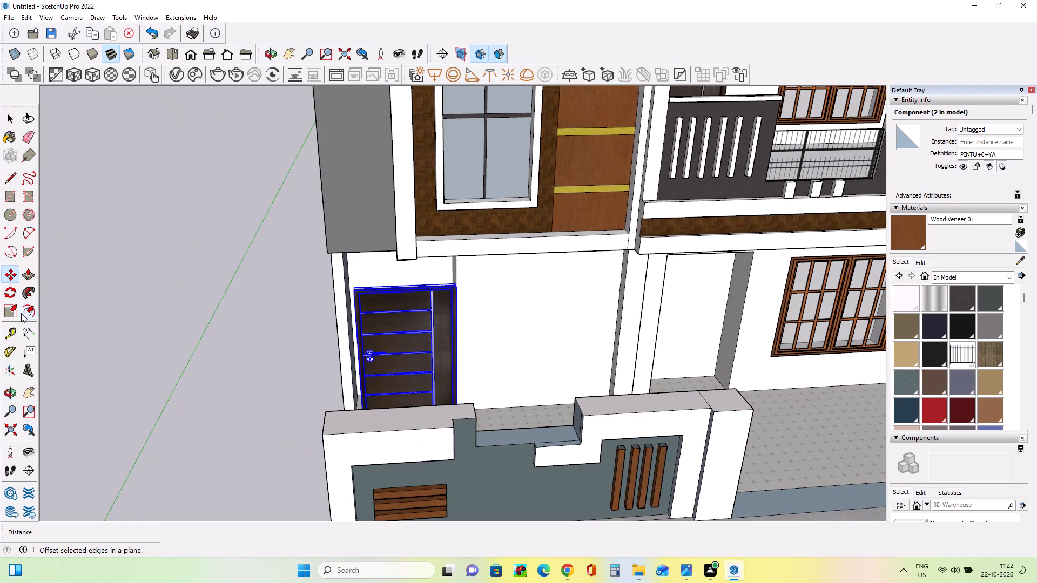
click(2, 310)
middle_drag(375, 342, 380, 290)
scroll(365, 288, up, 9)
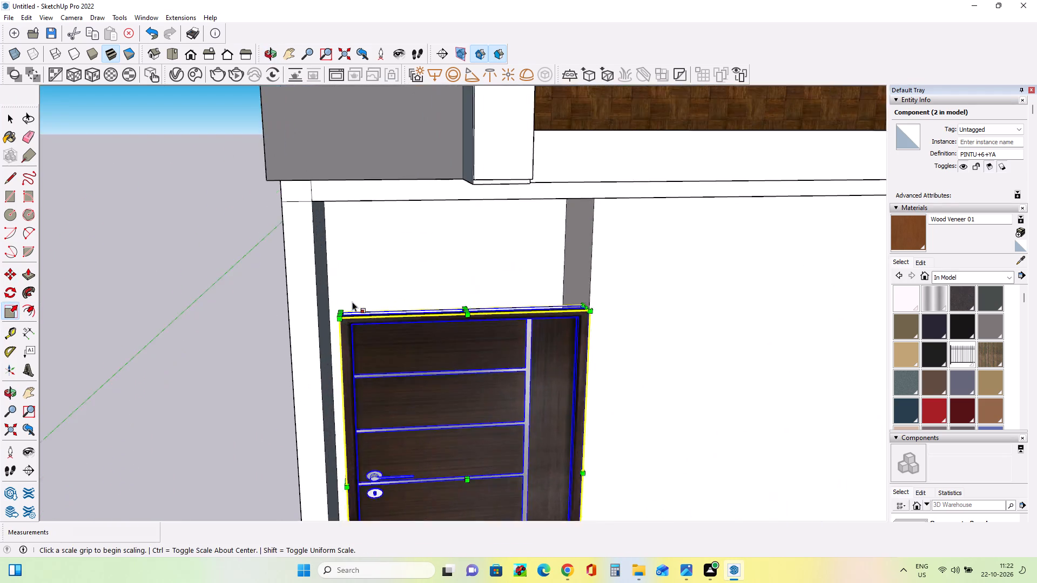
middle_drag(338, 330, 334, 358)
scroll(349, 289, up, 4)
drag(339, 308, 319, 258)
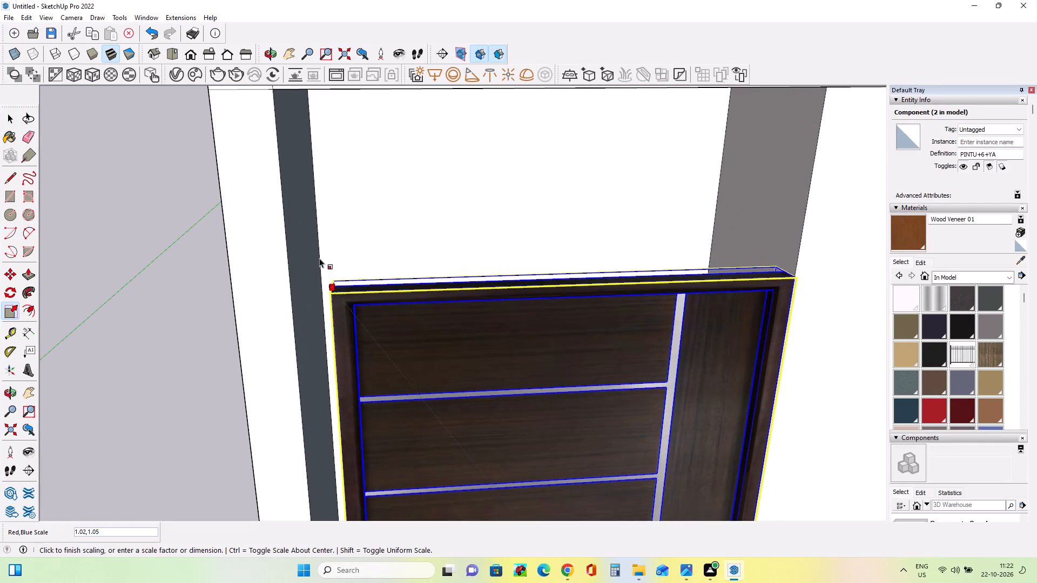
drag(319, 258, 318, 188)
scroll(318, 188, down, 9)
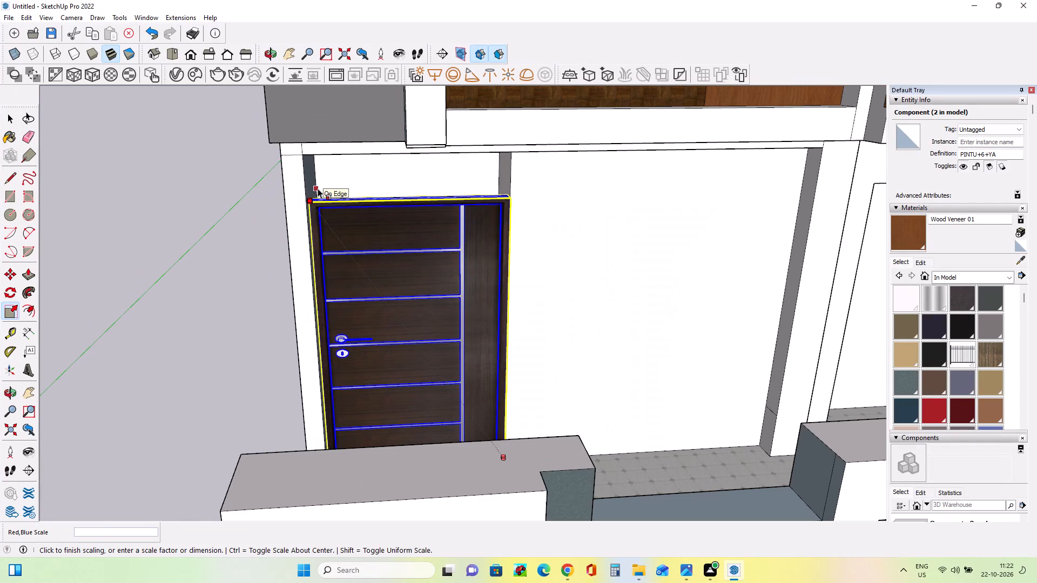
drag(318, 188, 306, 157)
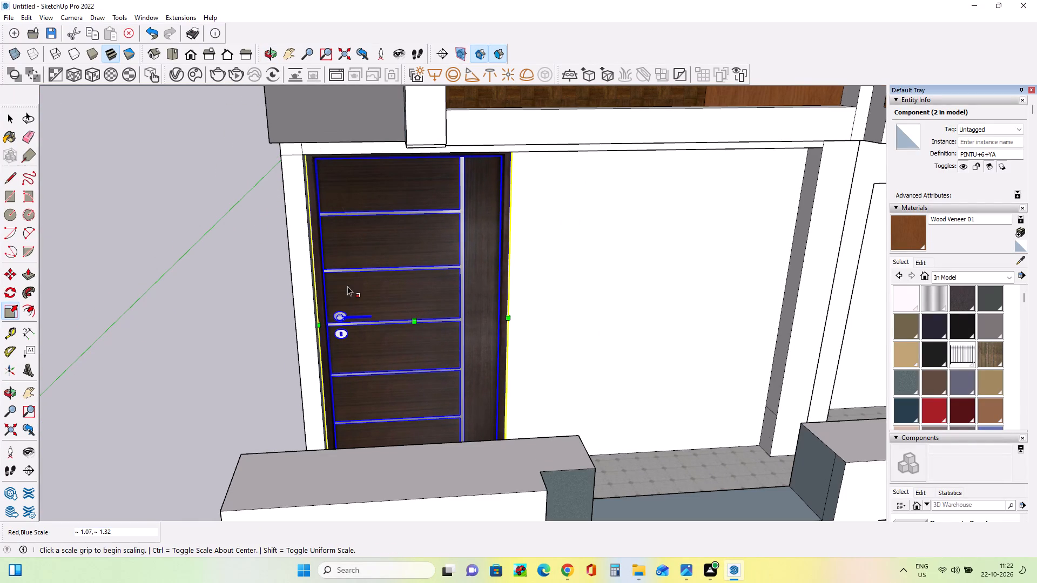
middle_drag(356, 362, 311, 293)
scroll(313, 304, down, 9)
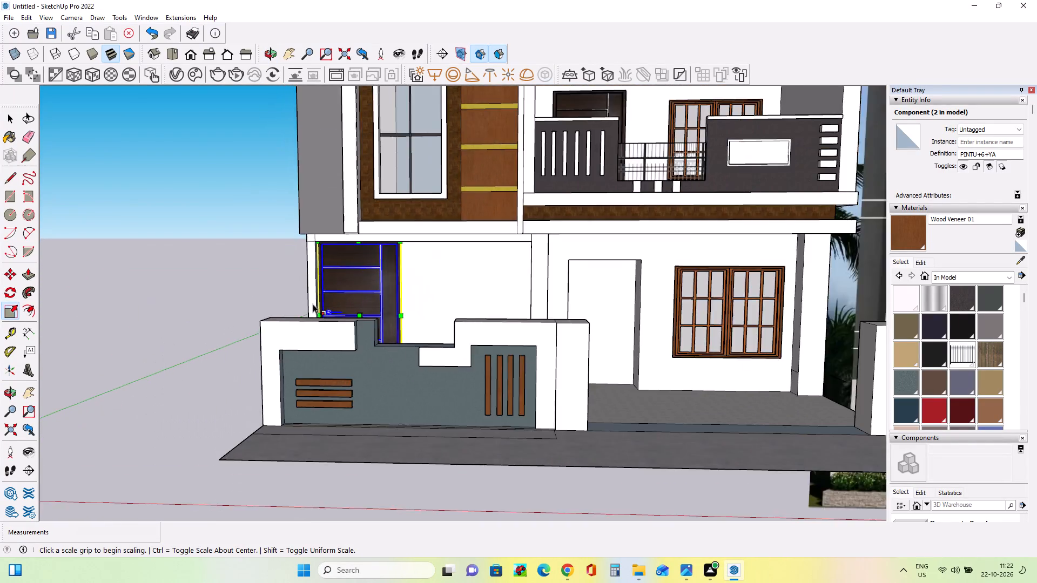
scroll(313, 304, down, 8)
middle_drag(386, 379, 402, 432)
scroll(486, 389, up, 3)
scroll(405, 399, down, 3)
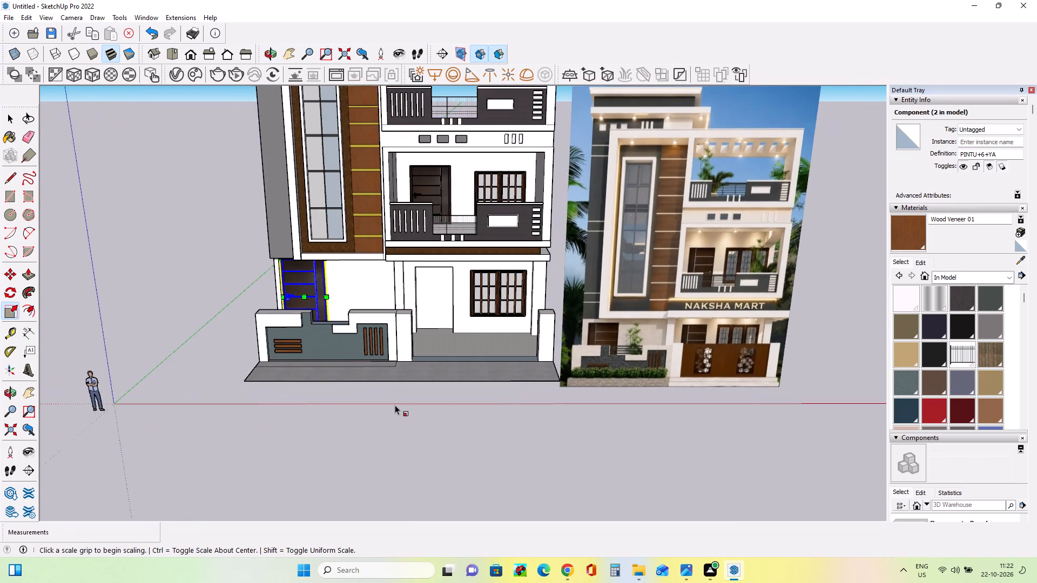
scroll(395, 405, down, 5)
middle_drag(396, 405, 444, 387)
scroll(428, 361, down, 1)
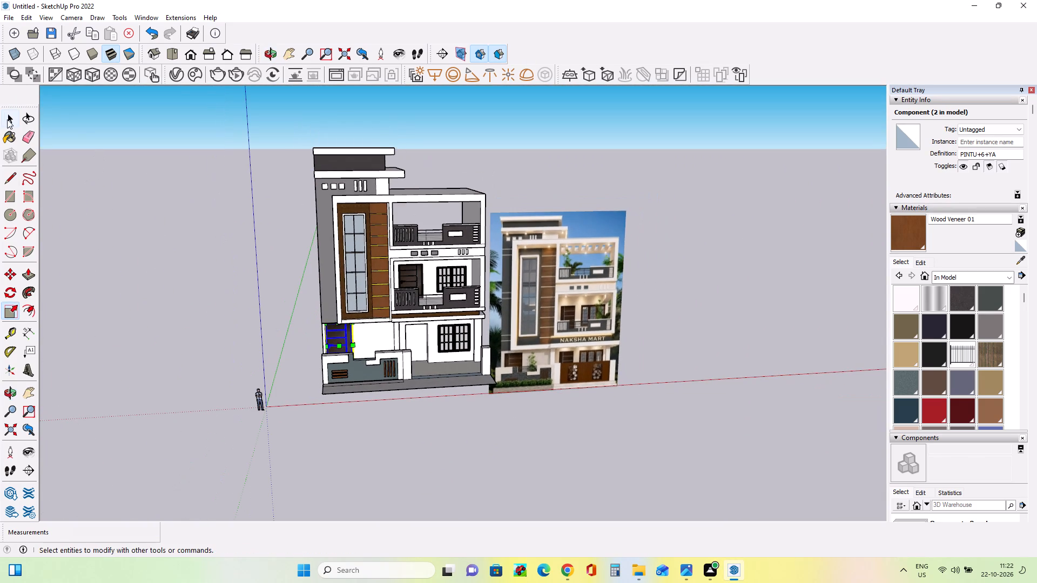
click(9, 125)
double_click(165, 201)
Copy the first-floor balcony door down to the upper-right corner of the ground-floor doorway beside the wooden window.
middle_drag(427, 369, 401, 328)
scroll(427, 314, down, 1)
scroll(427, 314, up, 3)
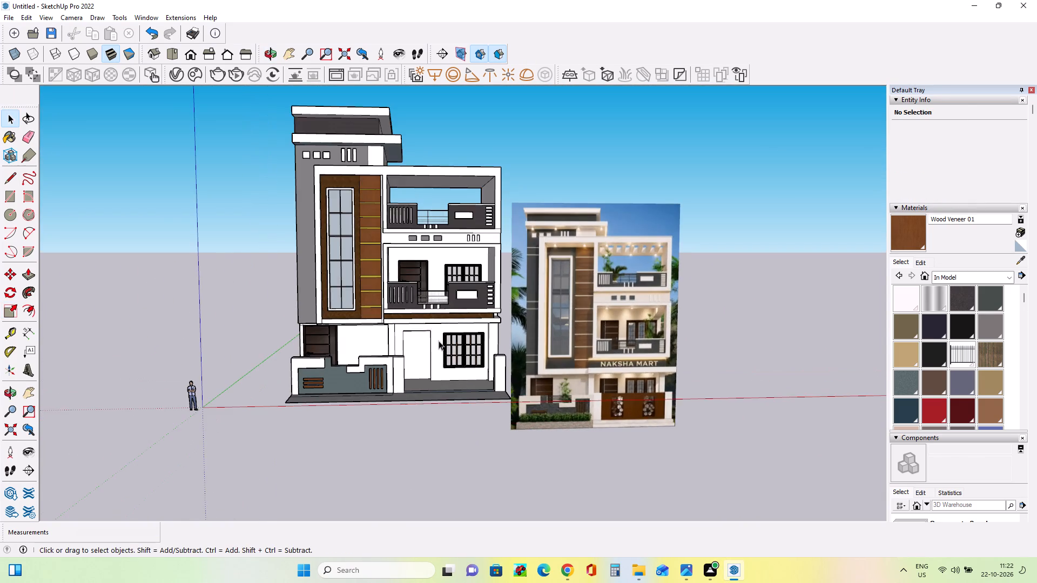
middle_drag(445, 373, 442, 397)
scroll(417, 355, up, 3)
middle_drag(425, 380, 412, 415)
middle_drag(325, 377, 324, 393)
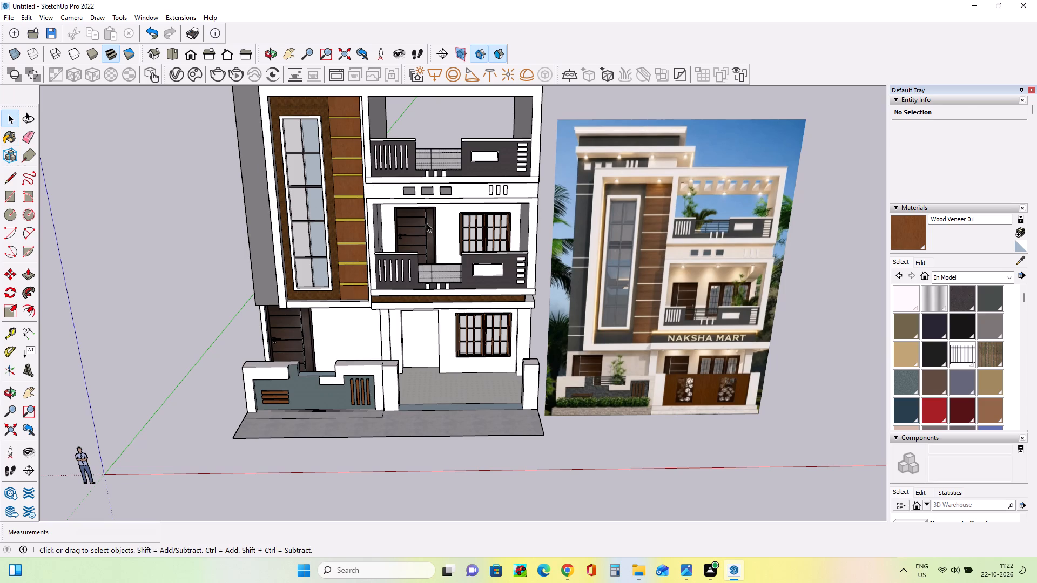
click(427, 223)
click(14, 273)
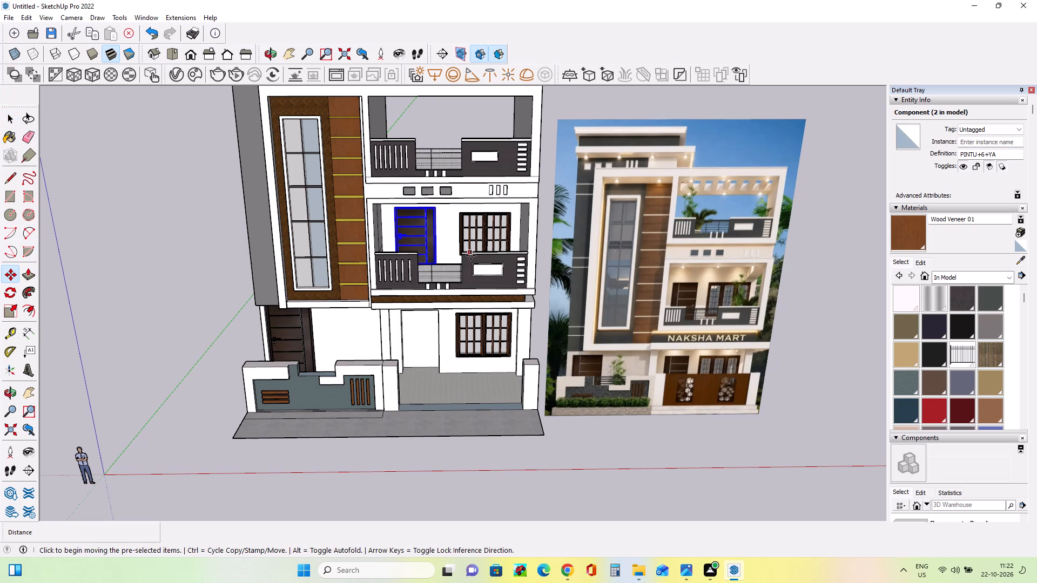
click(435, 209)
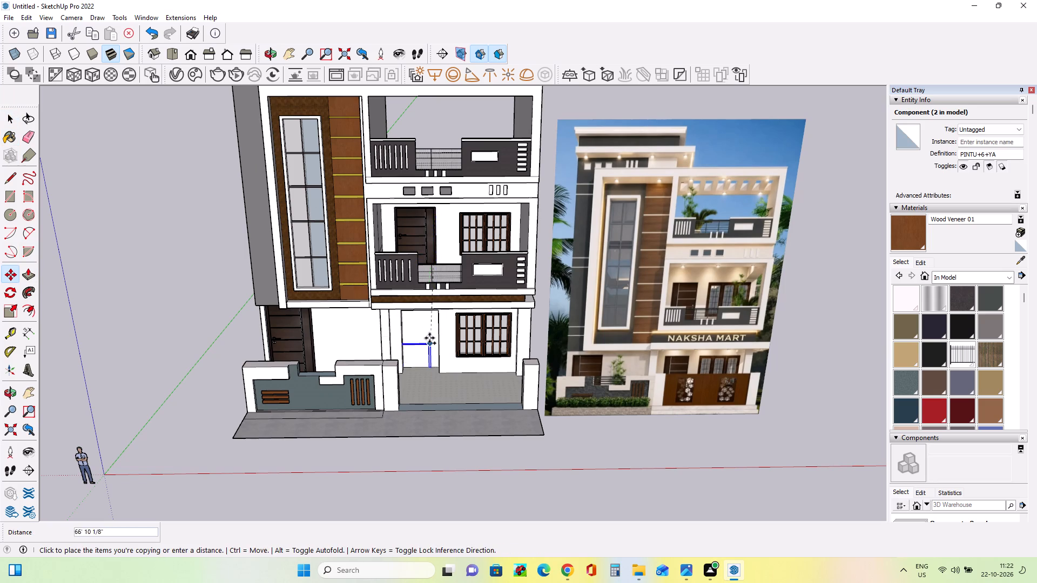
middle_drag(436, 315, 459, 276)
scroll(432, 307, up, 1)
click(435, 324)
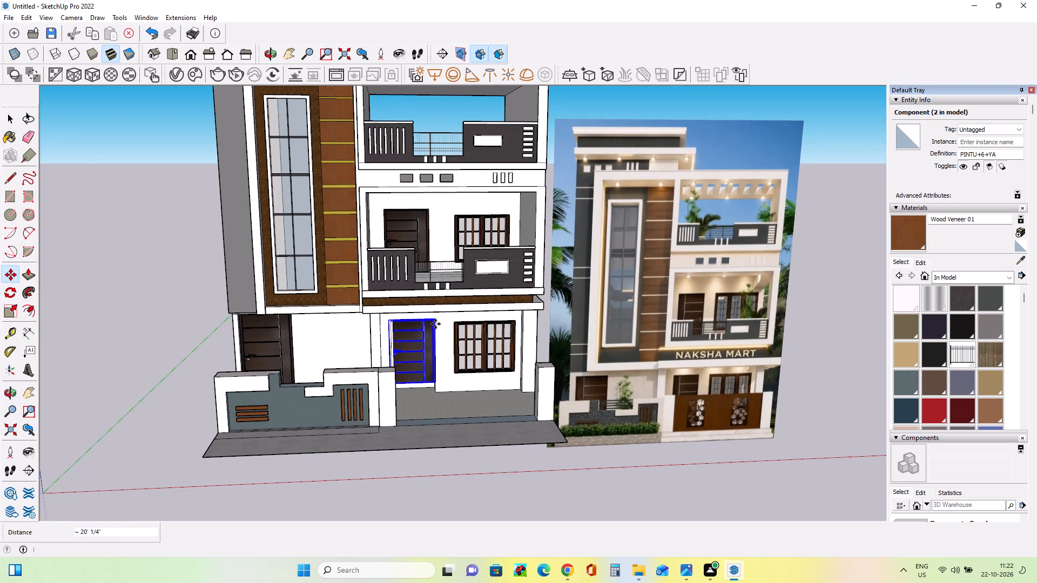
Scale the copied door beside the window, narrowing its width to about 0.92 to meet the doorway's left edge.
scroll(422, 395, up, 4)
middle_drag(418, 416, 325, 483)
scroll(406, 361, up, 5)
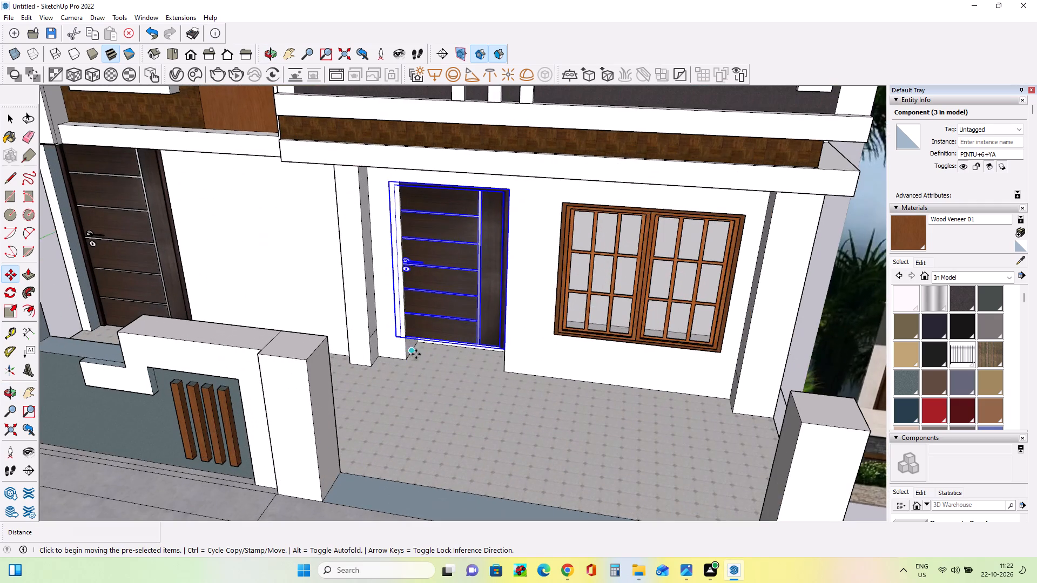
middle_drag(416, 354, 428, 358)
click(14, 311)
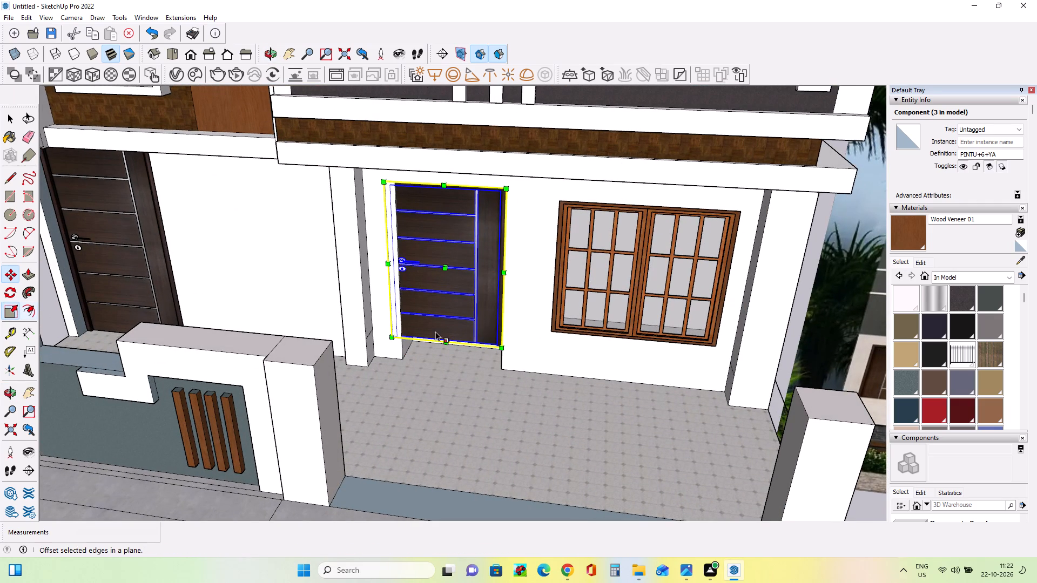
drag(393, 336, 446, 355)
scroll(398, 337, up, 3)
drag(389, 333, 415, 352)
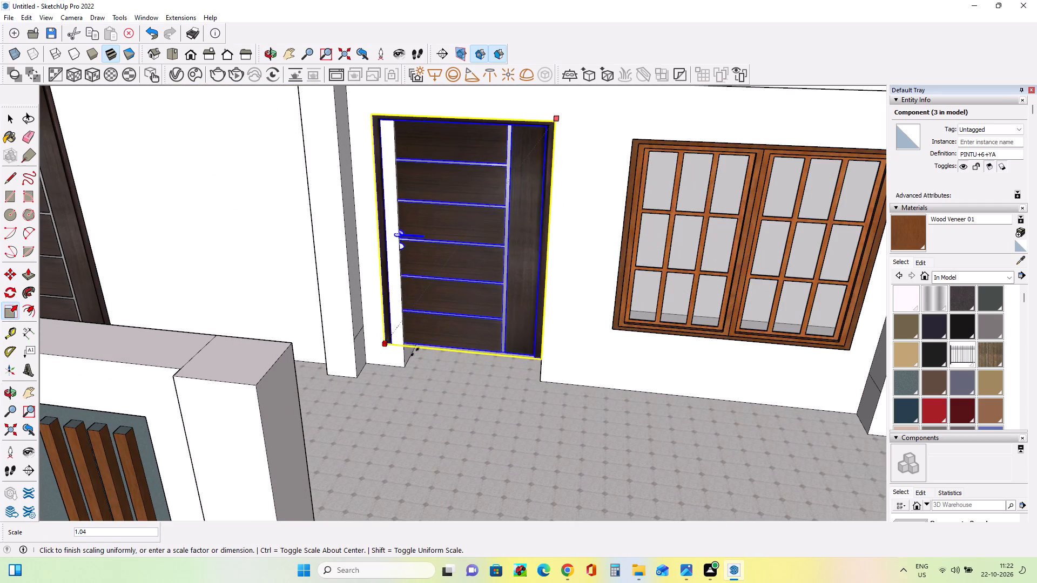
drag(415, 352, 417, 344)
middle_drag(491, 343, 540, 345)
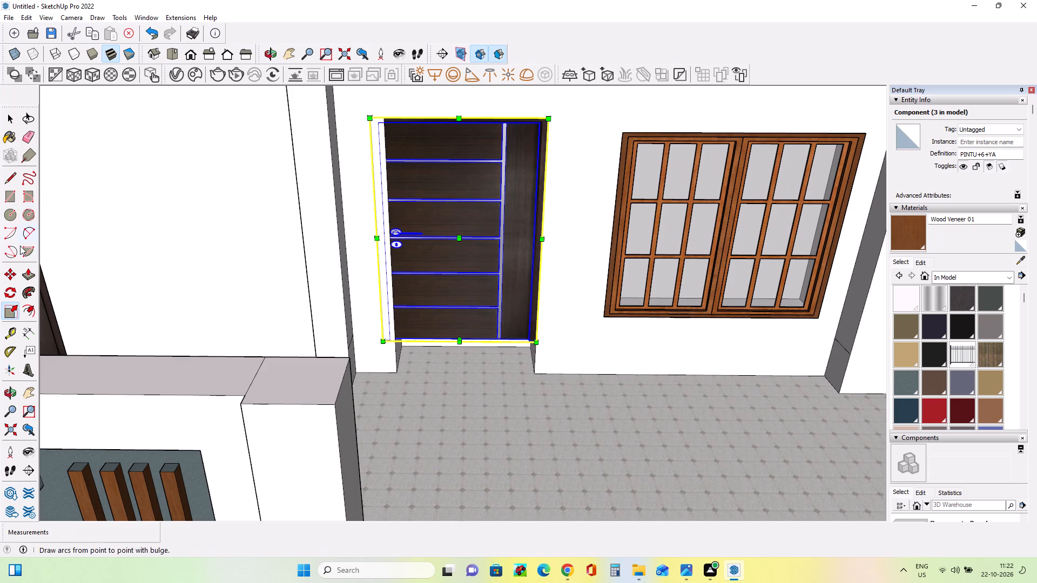
click(8, 314)
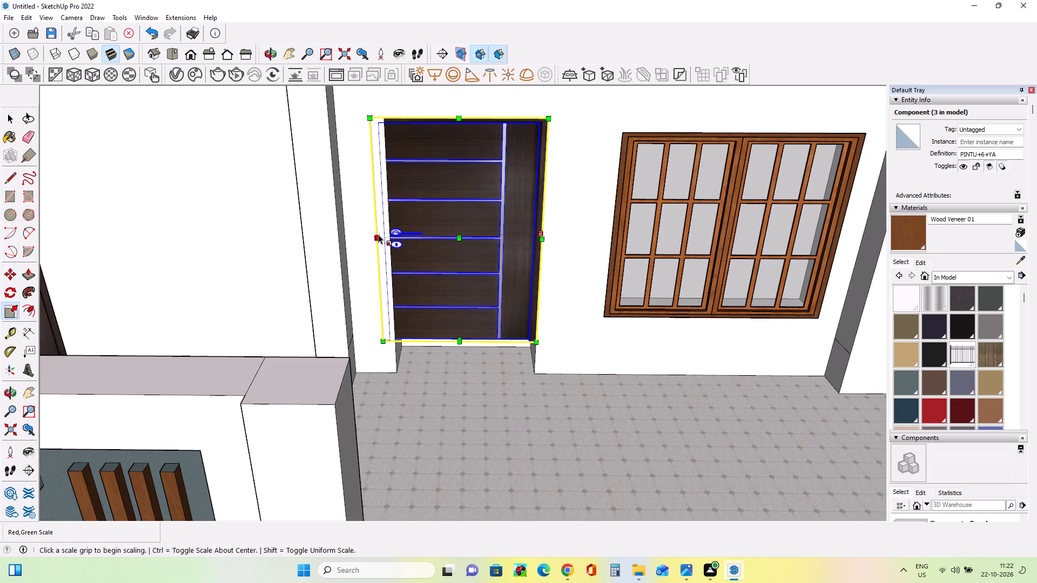
drag(375, 237, 392, 238)
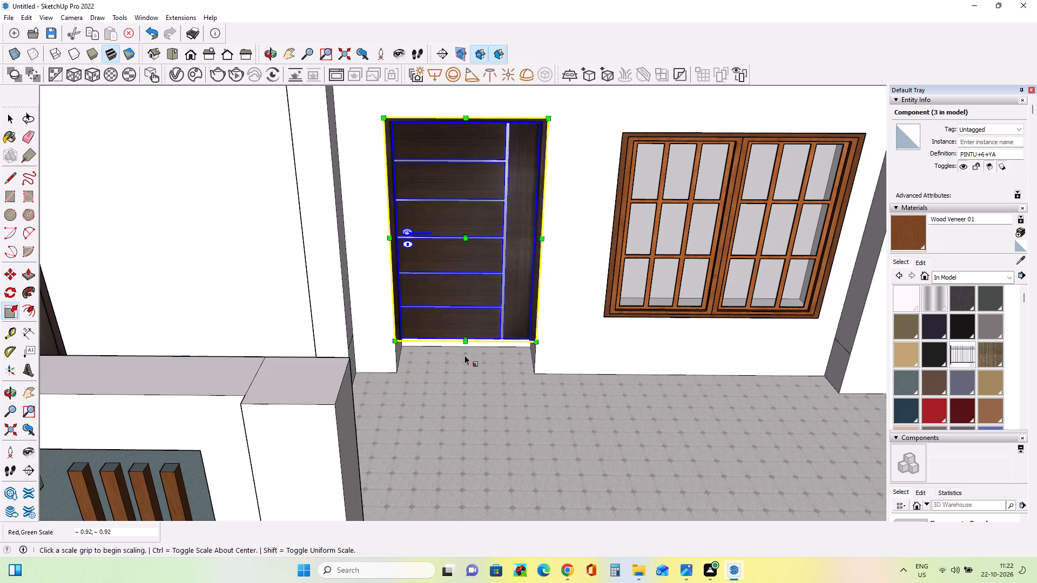
Stretch the bottom of the door beside the ground-floor window down to the porch floor and clear the selection.
drag(461, 337, 466, 346)
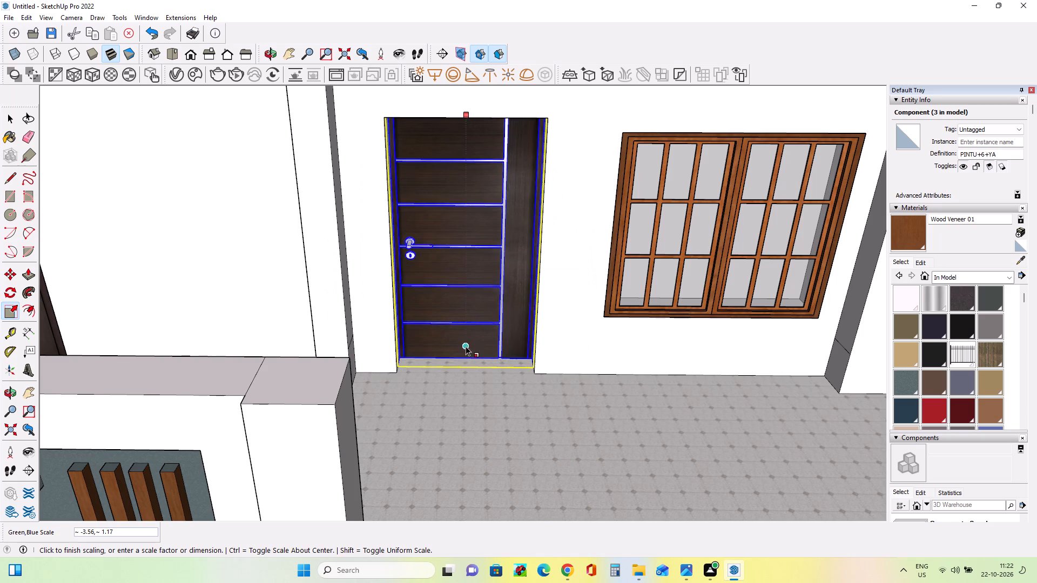
drag(466, 346, 467, 360)
middle_drag(514, 358, 490, 376)
scroll(489, 376, down, 8)
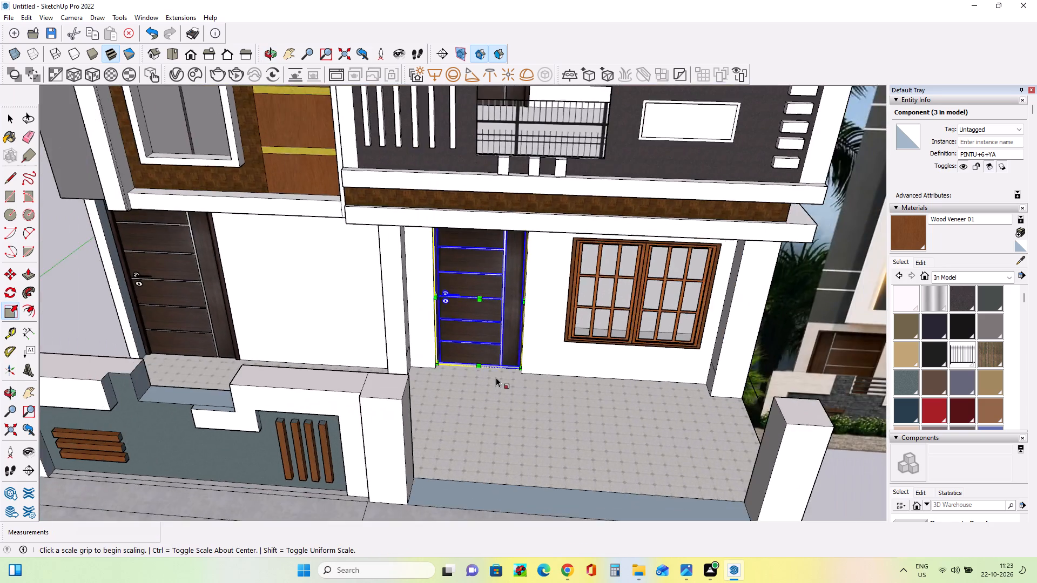
scroll(496, 377, down, 13)
middle_drag(494, 335, 511, 280)
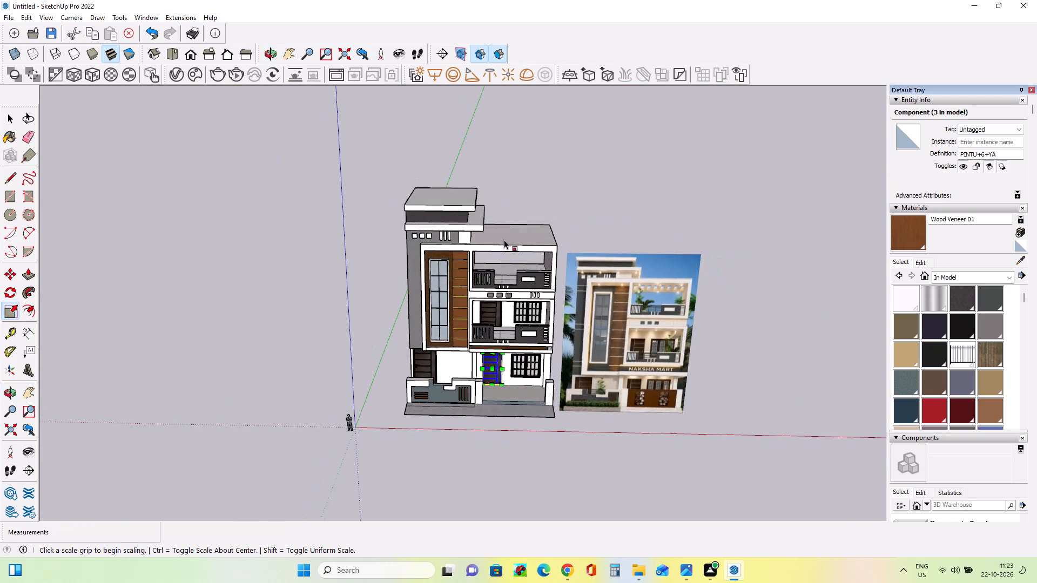
scroll(504, 240, up, 7)
scroll(467, 256, down, 9)
scroll(483, 400, up, 5)
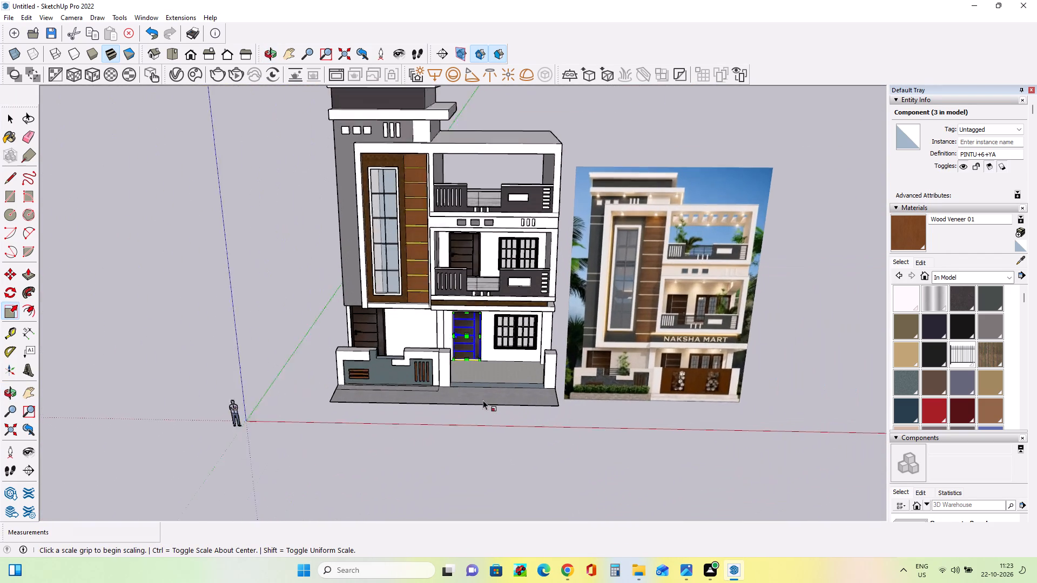
scroll(483, 400, up, 2)
click(8, 117)
double_click(189, 216)
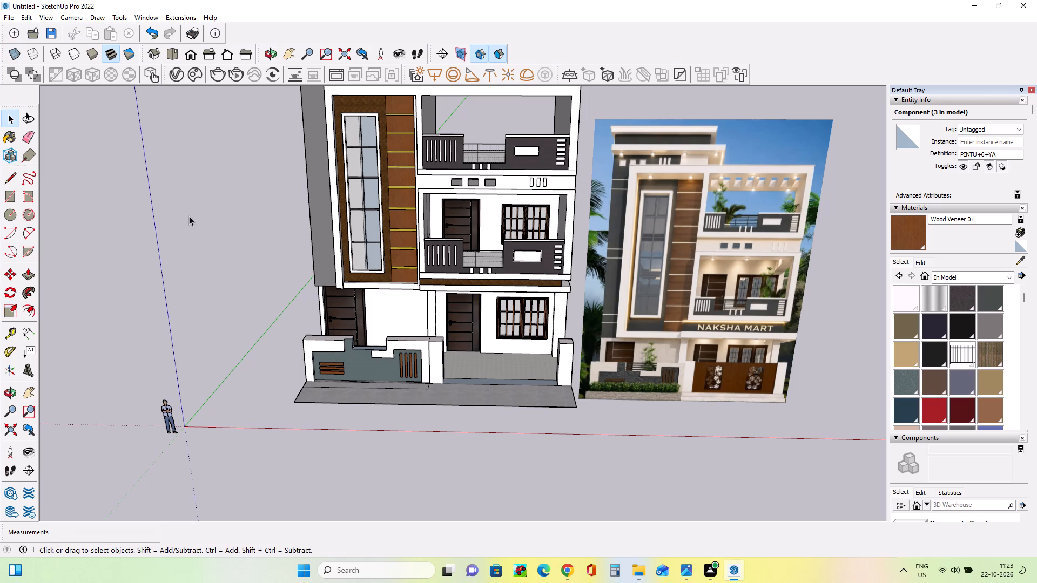
Create 3D text reading "NAKSHA MART" in MV Boli, 20' high with 1" extrusion, and place it on the facade.
scroll(265, 297, down, 4)
middle_drag(426, 300, 442, 247)
scroll(441, 245, down, 1)
scroll(407, 165, up, 3)
middle_drag(414, 203, 416, 213)
scroll(418, 226, down, 2)
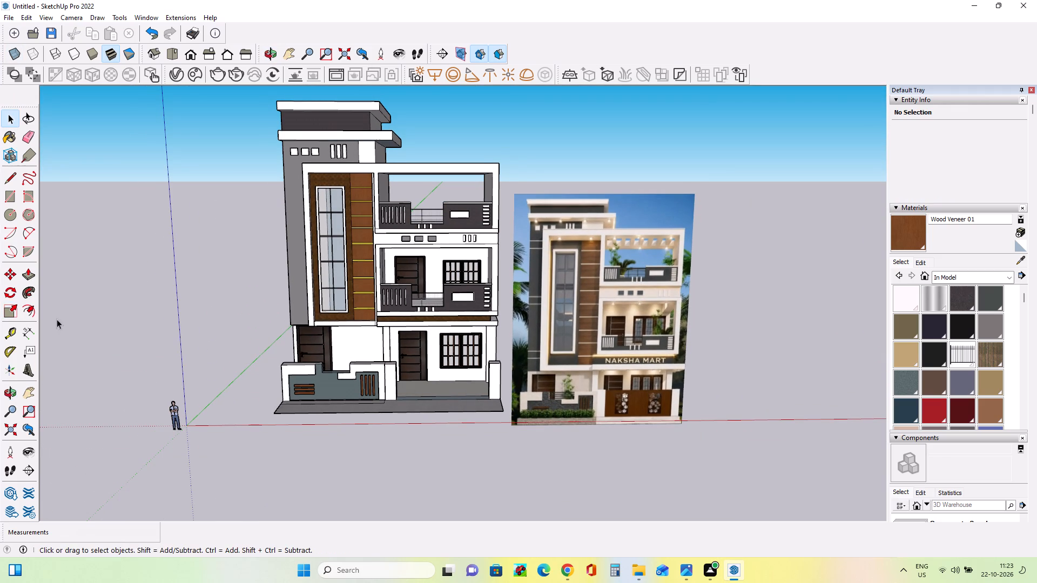
click(29, 370)
scroll(545, 331, up, 4)
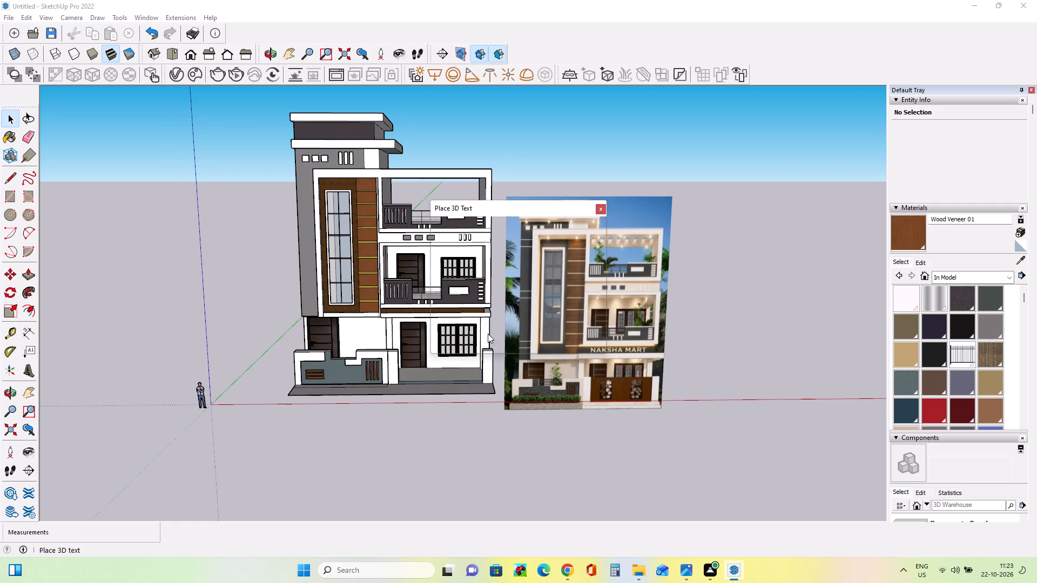
scroll(456, 334, up, 2)
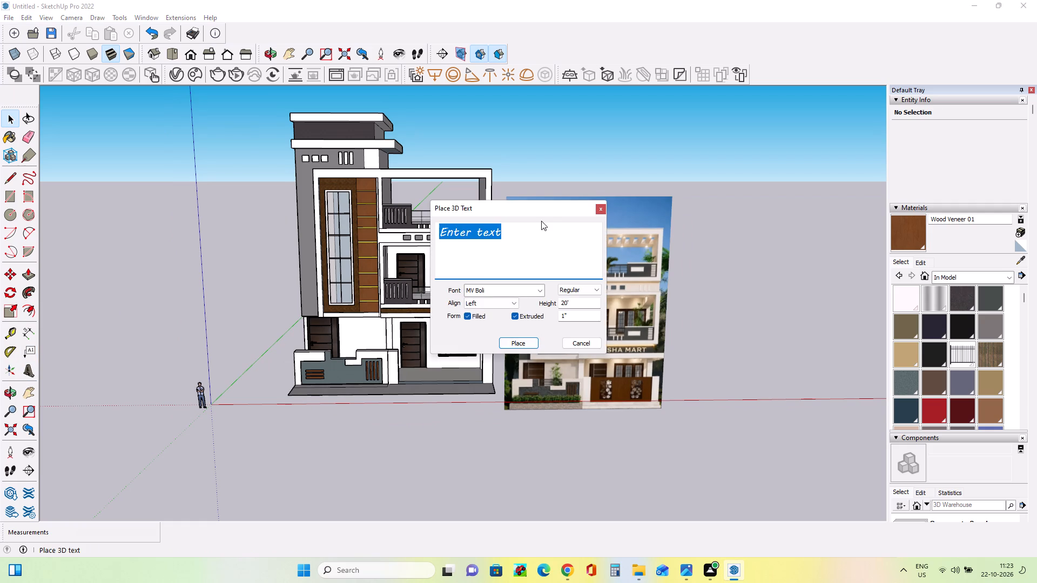
drag(540, 211, 394, 310)
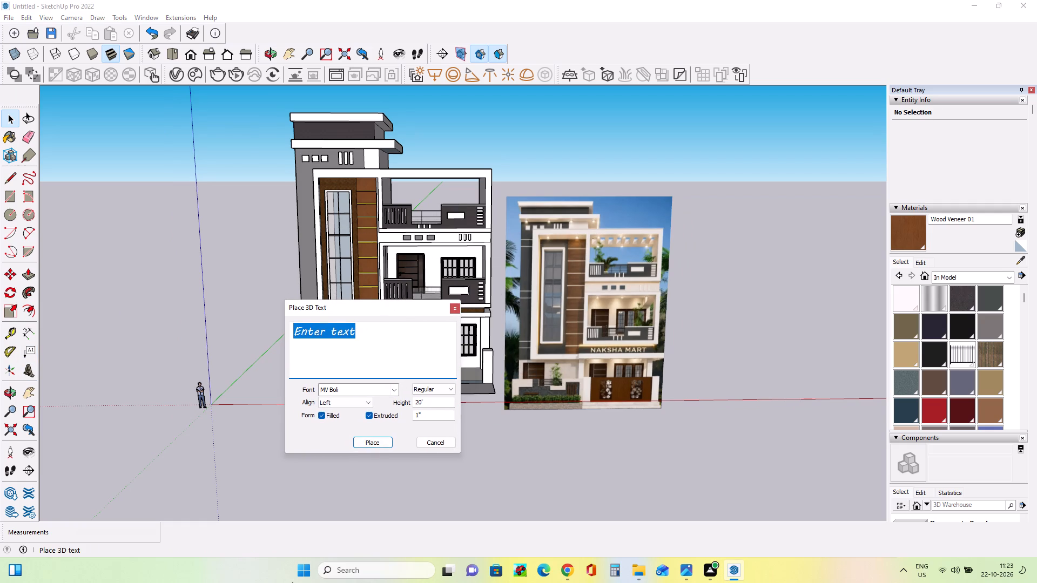
text(na)
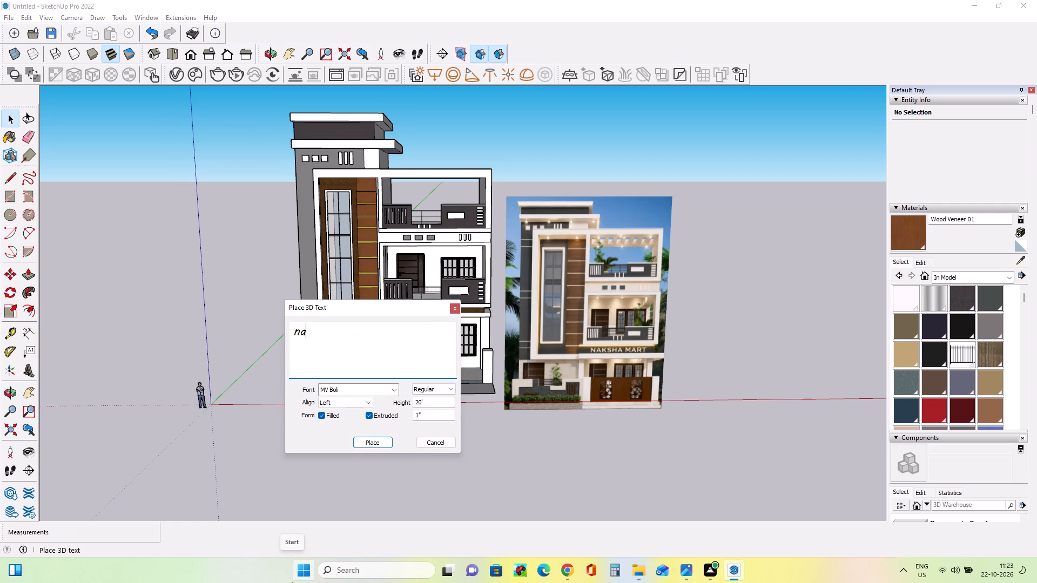
key(BackSpace)
key(n)
key(a)
text(KSHA)
key(space)
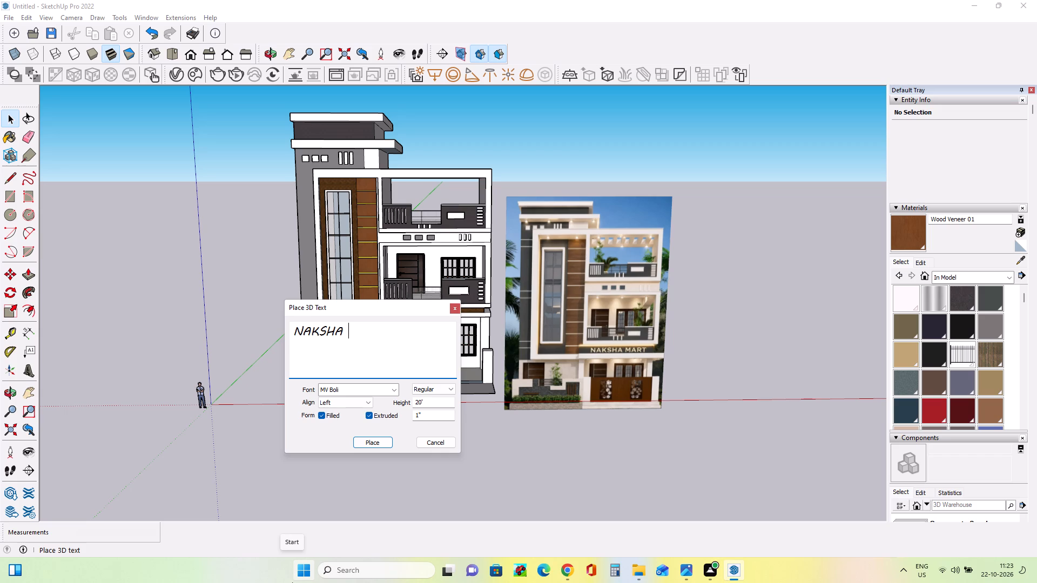
text(MART)
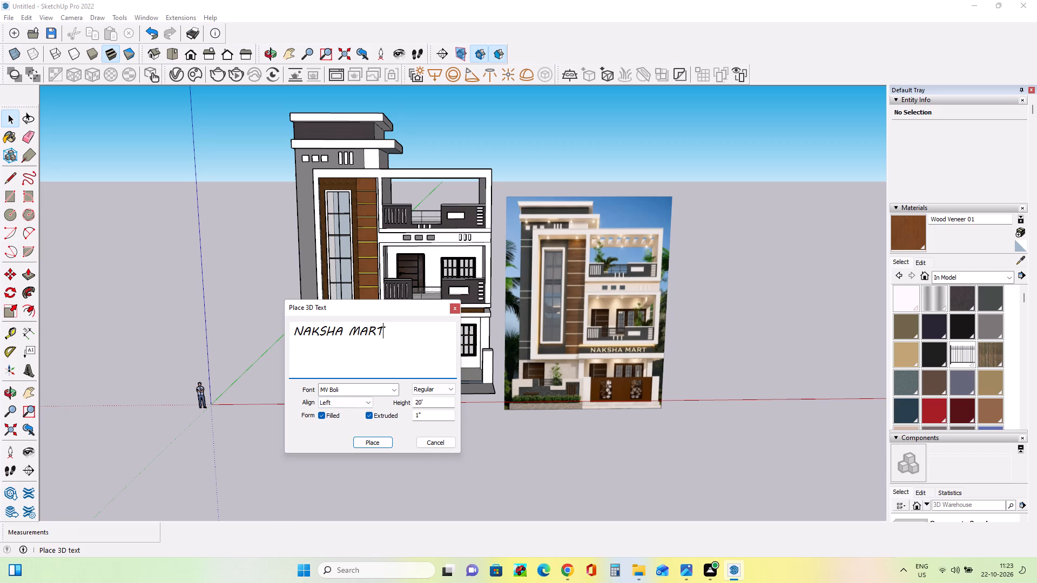
click(376, 439)
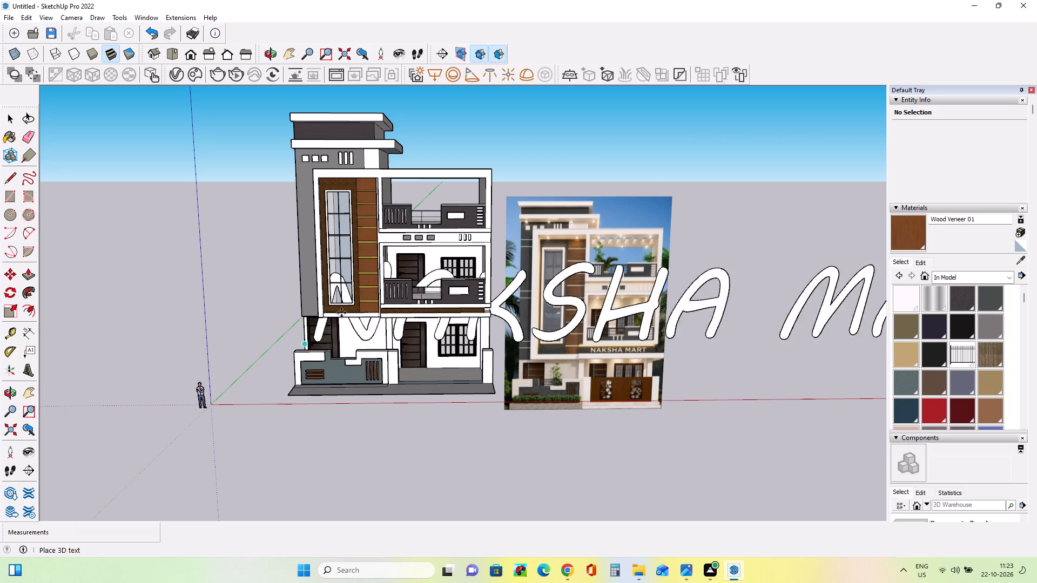
click(356, 278)
Scale the NAKSHA MART text down uniformly to roughly the width of the first-floor balcony.
scroll(224, 306, down, 8)
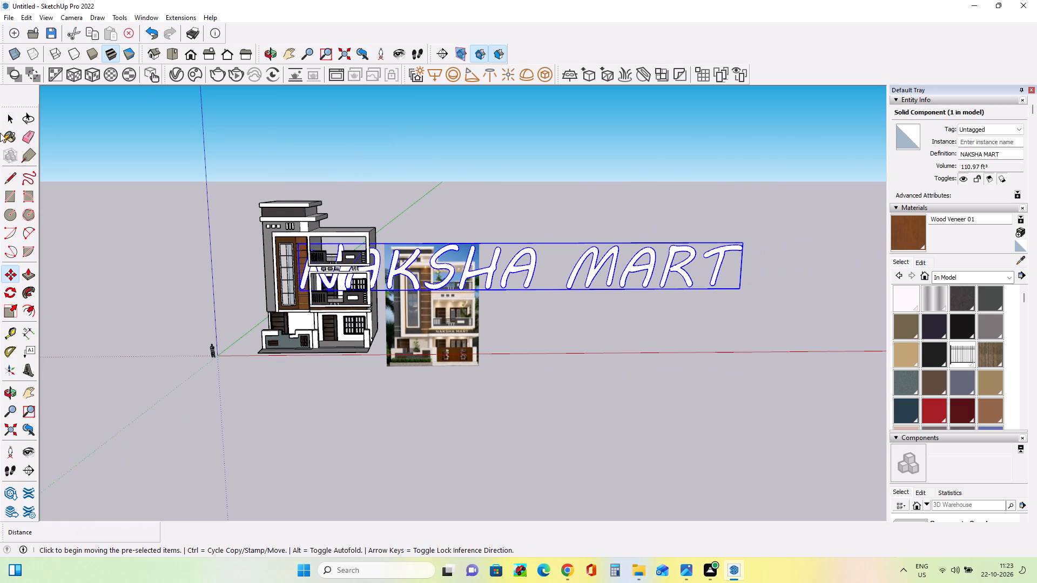
click(13, 306)
drag(739, 240, 697, 252)
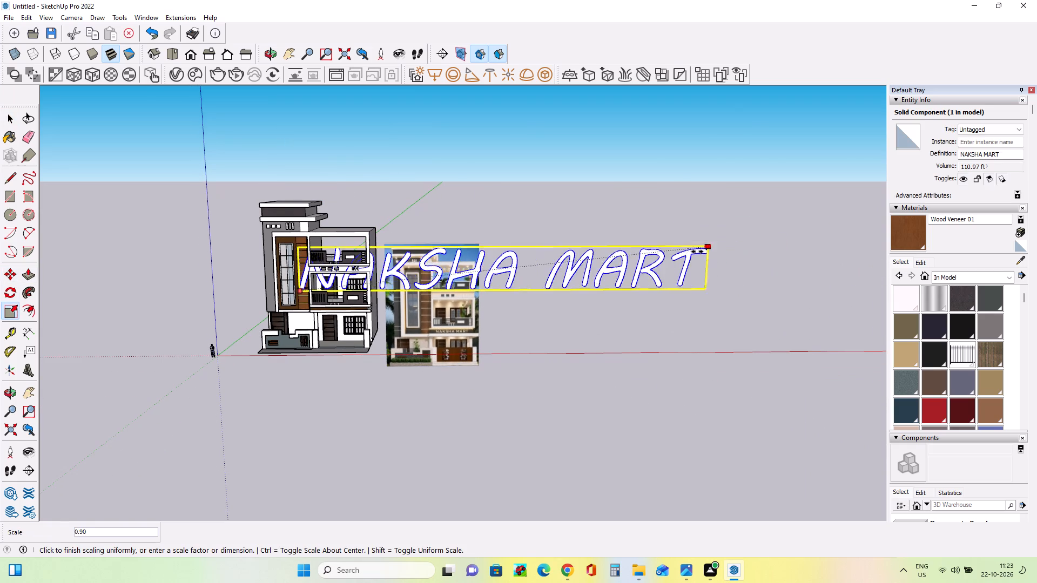
drag(697, 252, 344, 294)
Move the NAKSHA MART text down from the balcony toward the wood-clad band above the ground-floor entrance.
scroll(259, 300, up, 17)
middle_drag(327, 307, 342, 327)
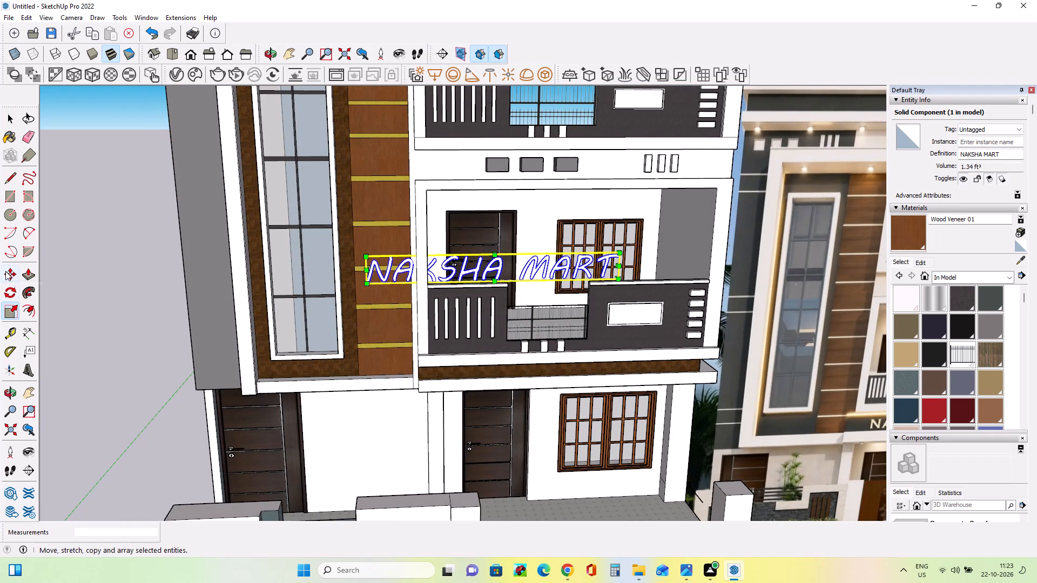
click(5, 271)
click(365, 283)
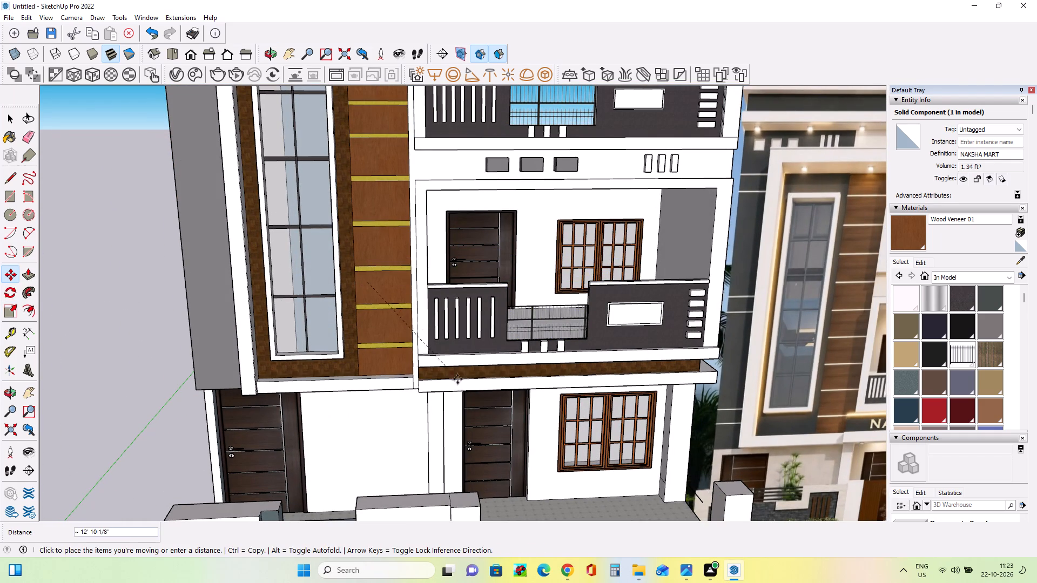
click(484, 388)
middle_drag(482, 352, 281, 322)
scroll(281, 322, down, 3)
drag(612, 393, 568, 391)
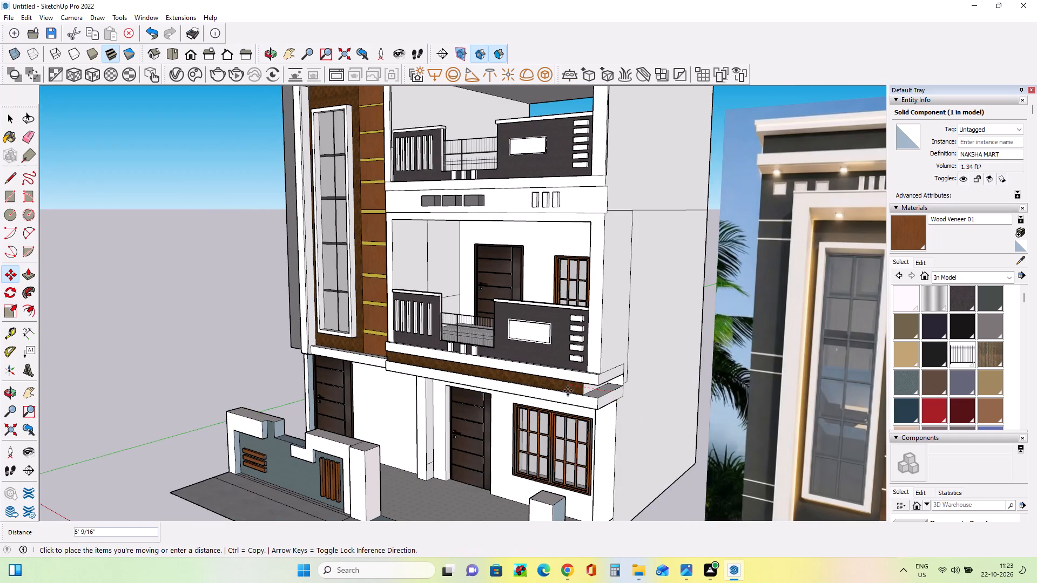
drag(568, 391, 569, 394)
scroll(544, 397, up, 12)
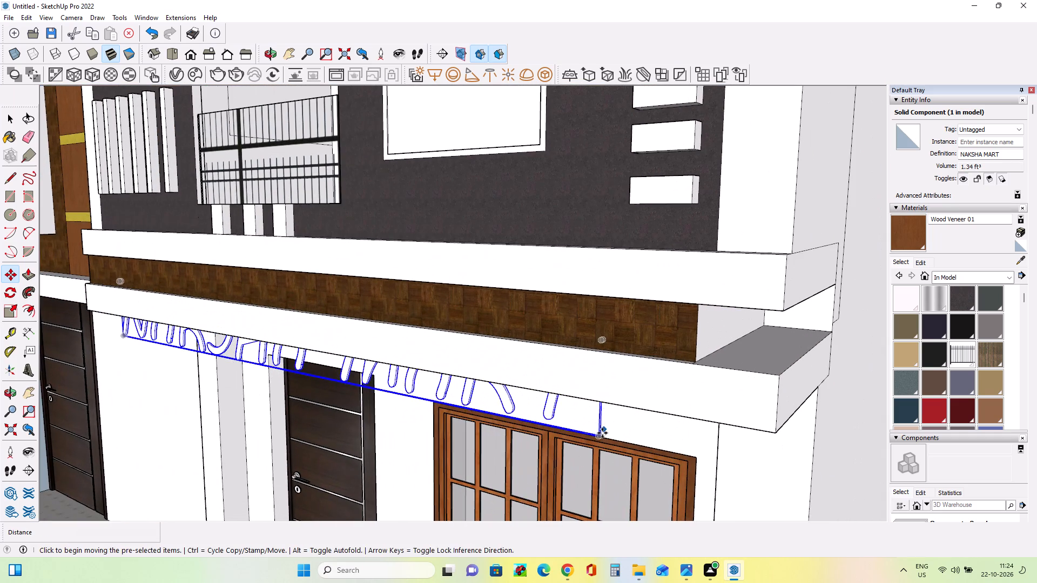
drag(597, 435, 520, 387)
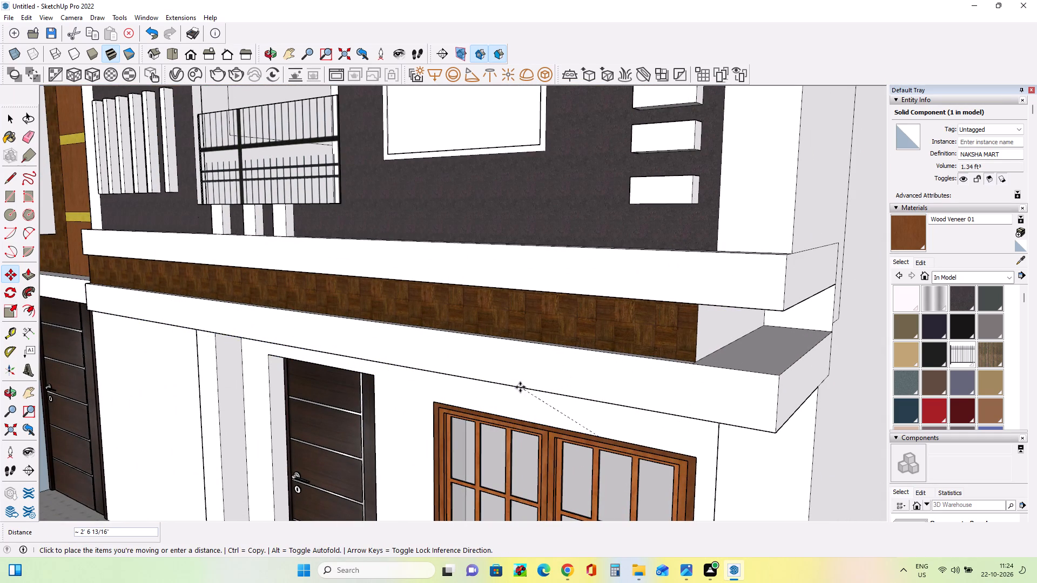
drag(520, 387, 376, 388)
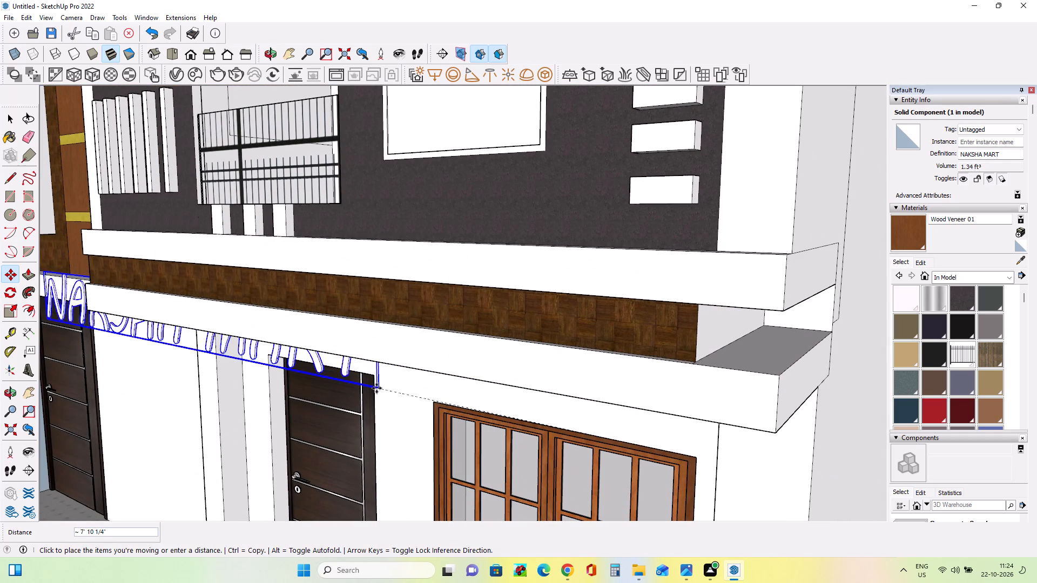
drag(82, 286, 102, 283)
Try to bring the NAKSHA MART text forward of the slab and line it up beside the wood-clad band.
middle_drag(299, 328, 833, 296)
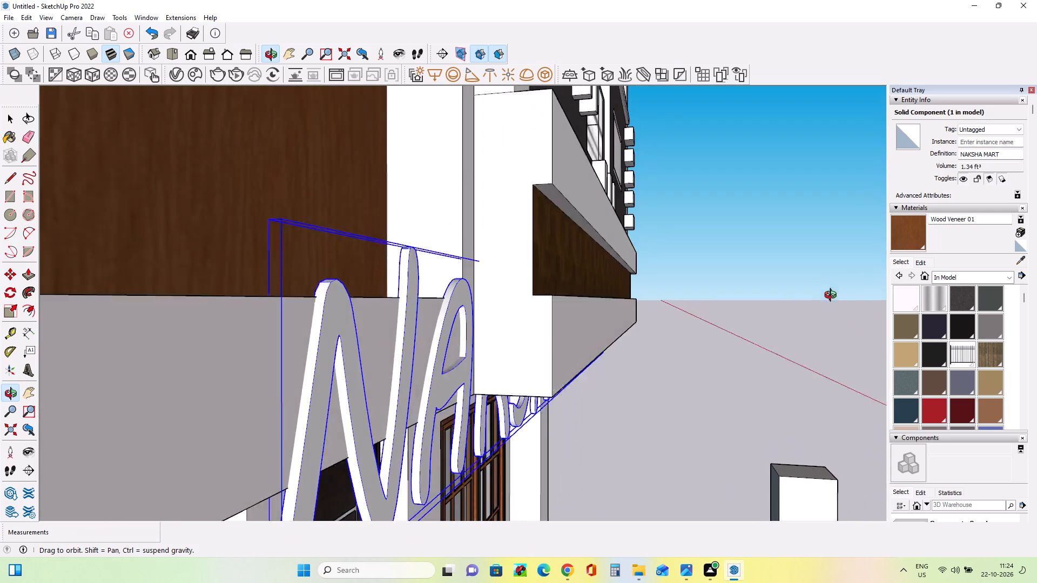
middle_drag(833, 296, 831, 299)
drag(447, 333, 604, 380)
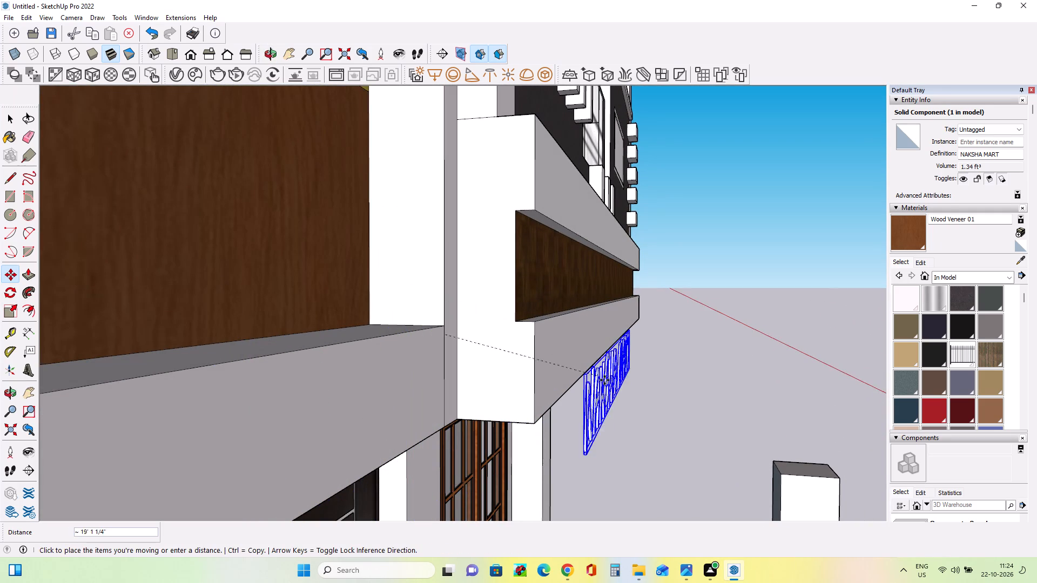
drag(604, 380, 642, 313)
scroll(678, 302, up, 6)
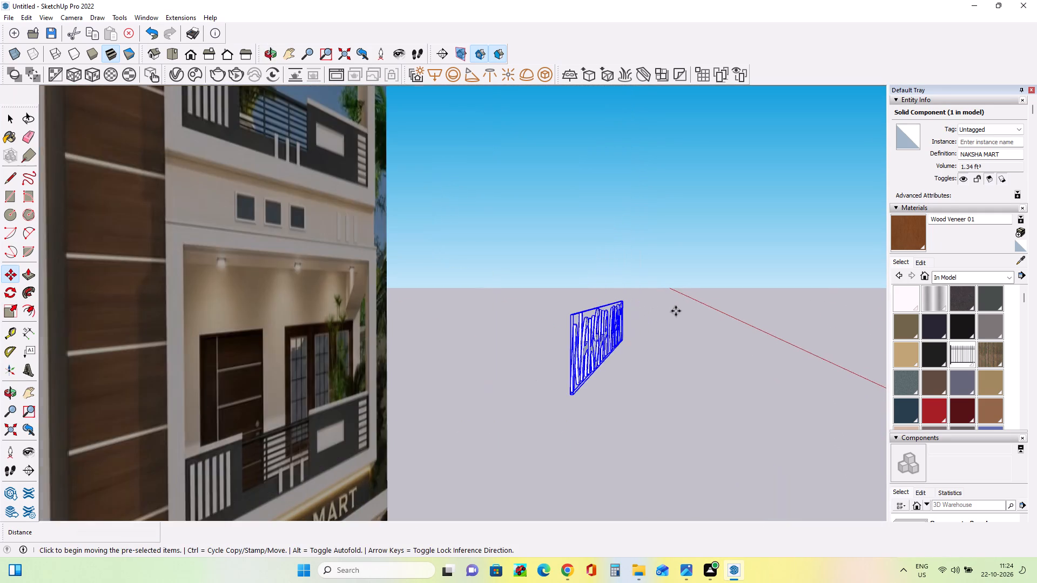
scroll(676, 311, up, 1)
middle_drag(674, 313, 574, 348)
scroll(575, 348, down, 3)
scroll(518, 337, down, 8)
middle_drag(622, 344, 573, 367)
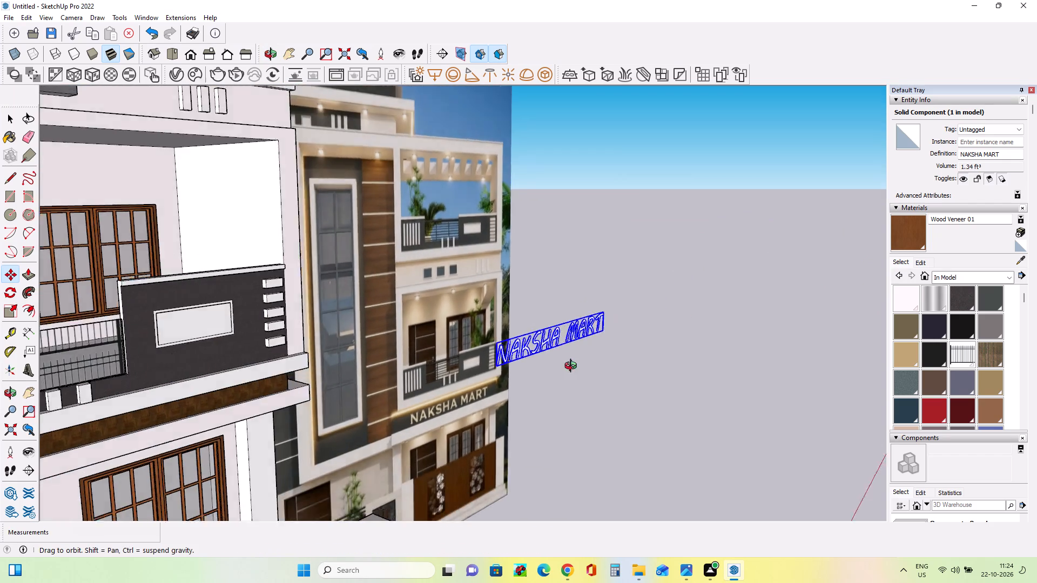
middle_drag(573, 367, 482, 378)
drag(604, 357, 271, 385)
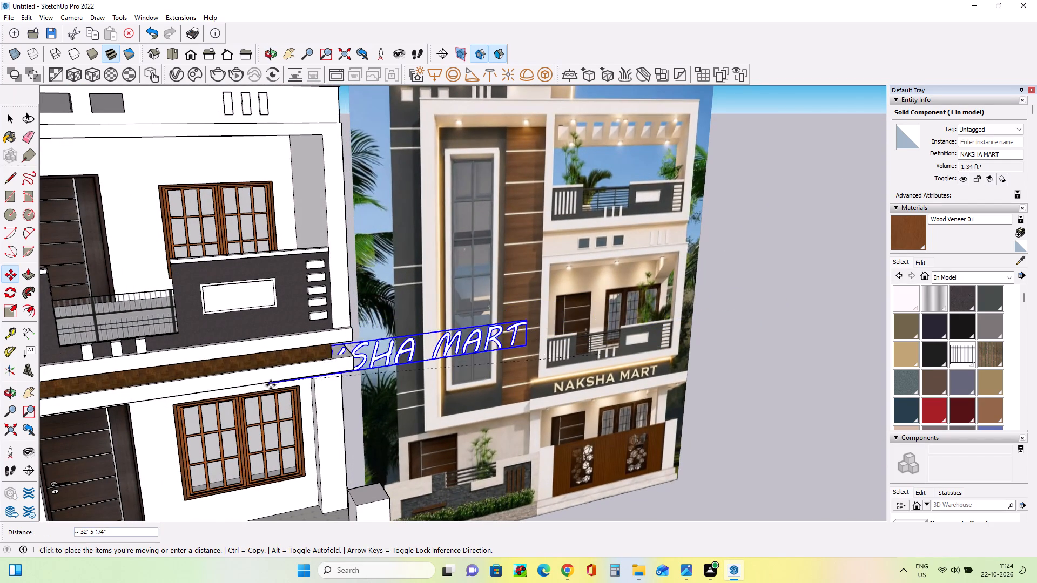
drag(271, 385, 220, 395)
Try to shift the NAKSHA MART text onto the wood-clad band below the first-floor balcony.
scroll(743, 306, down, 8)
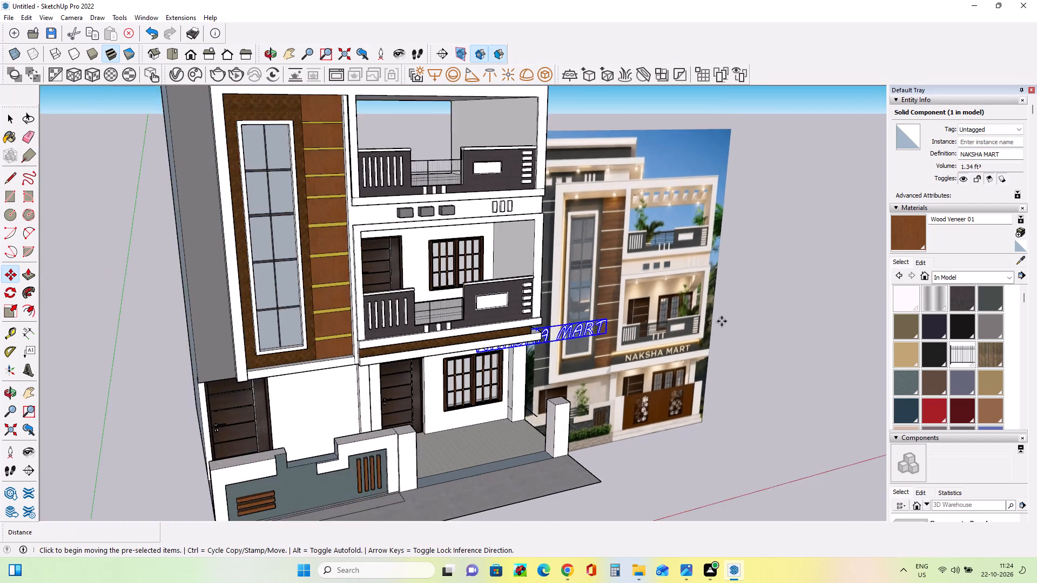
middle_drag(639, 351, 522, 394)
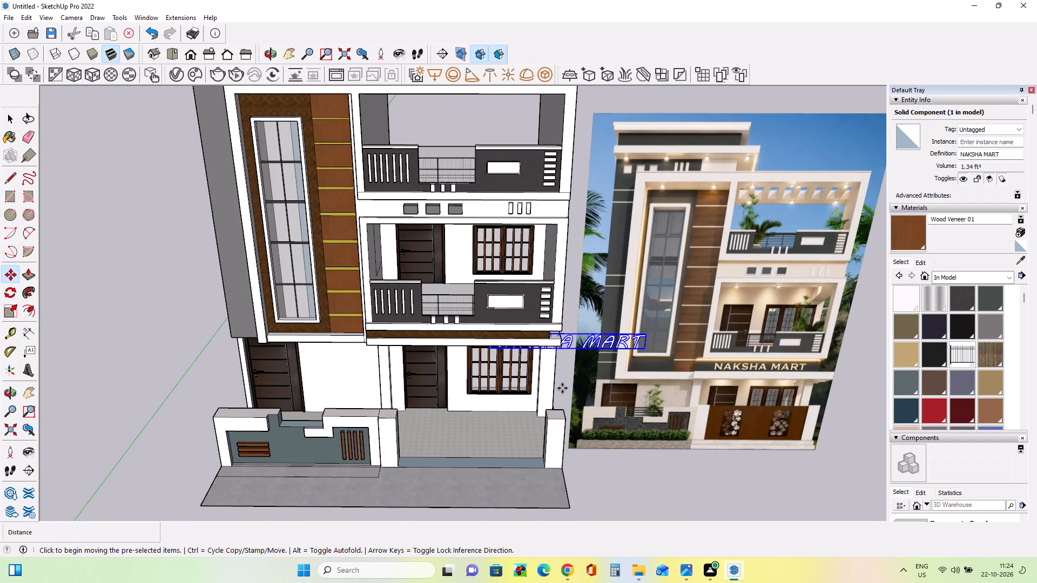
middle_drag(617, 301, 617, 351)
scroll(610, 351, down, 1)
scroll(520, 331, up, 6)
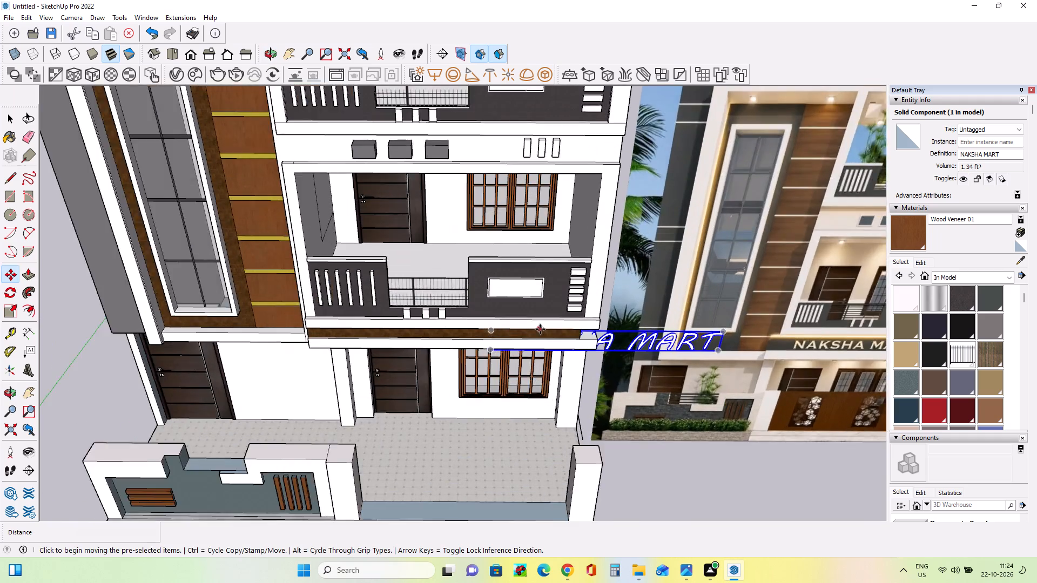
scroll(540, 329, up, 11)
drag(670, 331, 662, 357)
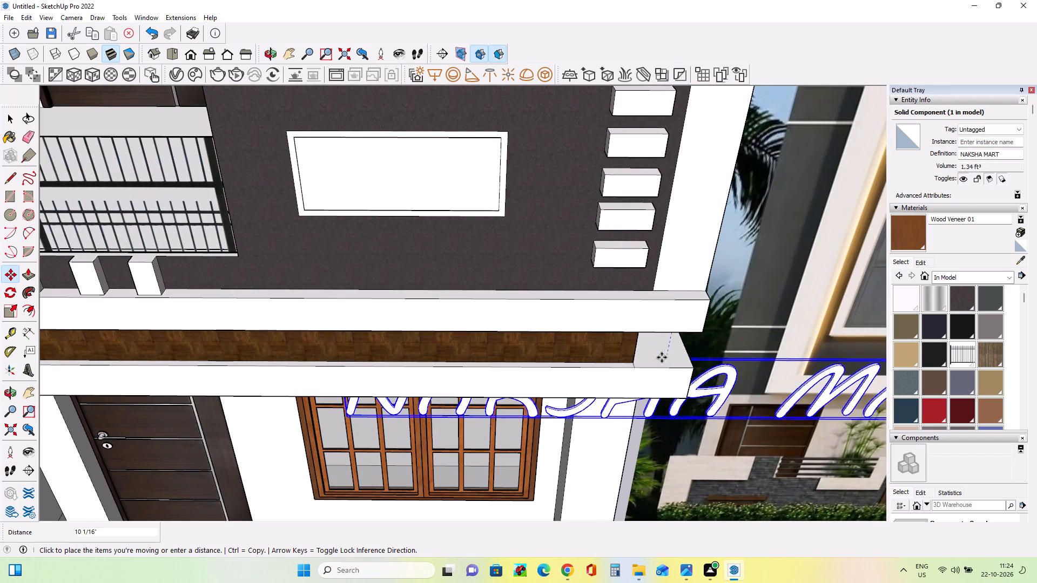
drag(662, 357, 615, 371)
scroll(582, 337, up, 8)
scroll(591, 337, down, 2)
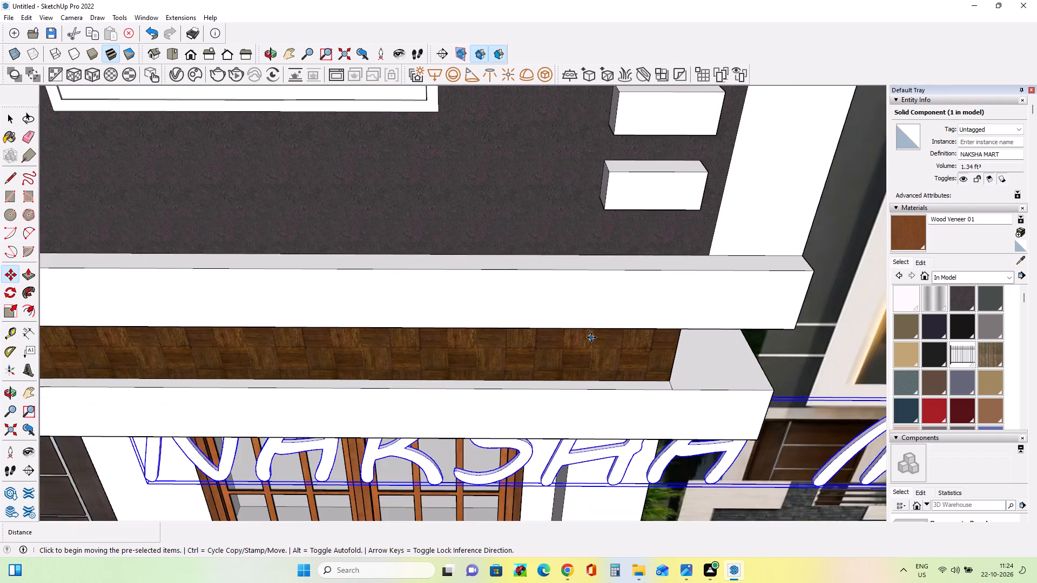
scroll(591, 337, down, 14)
Move the NAKSHA MART text up about 8' 4" from above the ground-floor window to the first-floor balcony level.
middle_drag(624, 381, 463, 250)
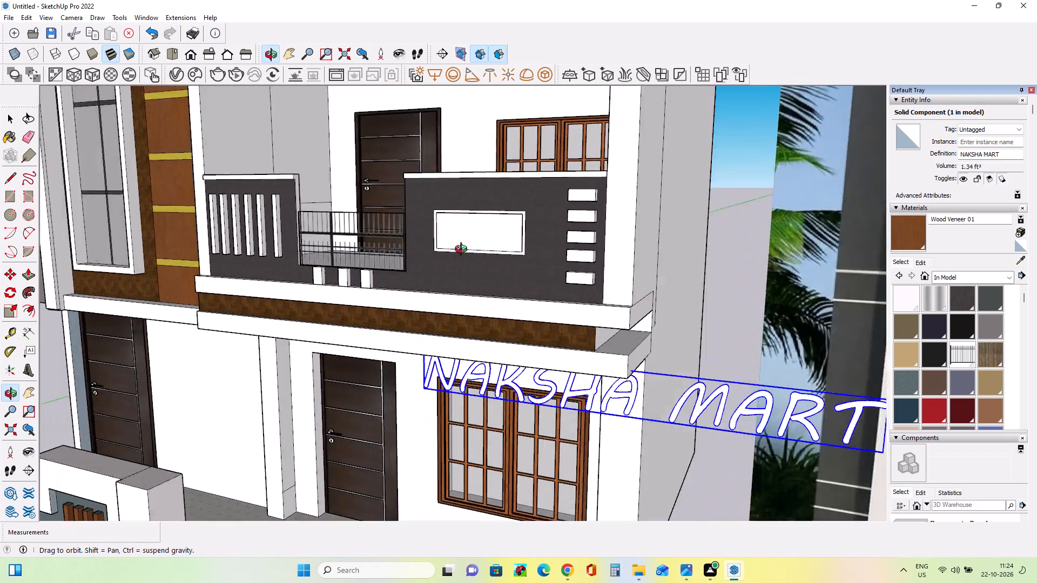
middle_drag(463, 250, 432, 252)
scroll(557, 394, up, 6)
middle_drag(558, 398, 532, 340)
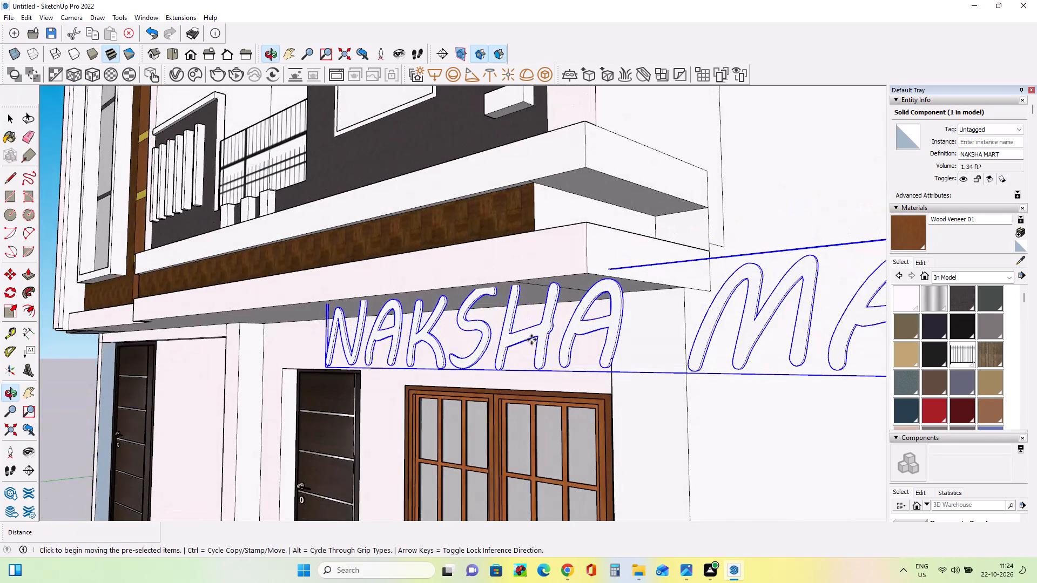
drag(515, 328, 339, 211)
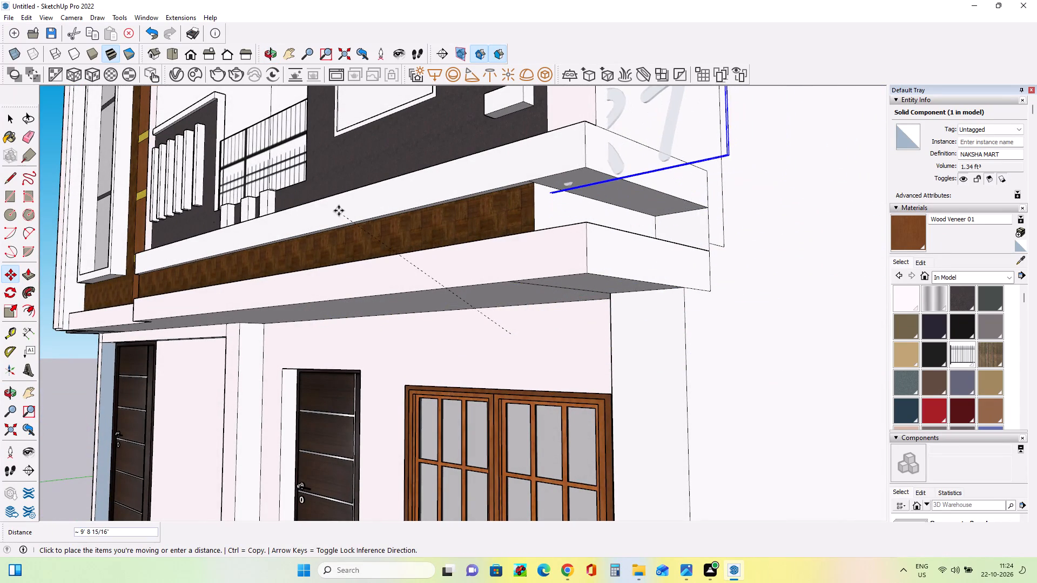
drag(339, 211, 379, 172)
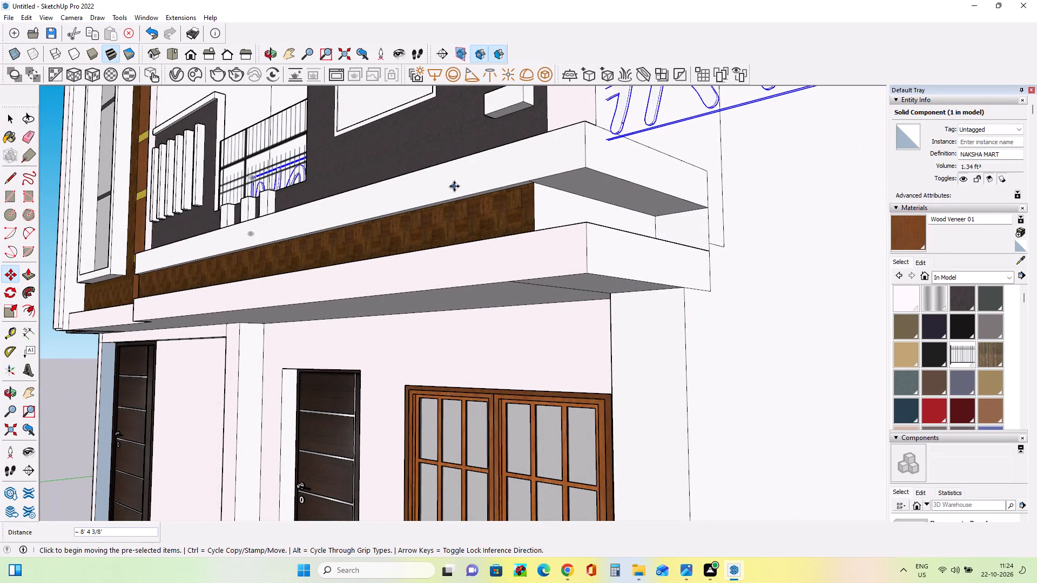
Scale the NAKSHA MART text uniformly by 0.78 so it ends near the balcony slab's outer corner.
scroll(457, 197, down, 11)
middle_drag(543, 216, 669, 336)
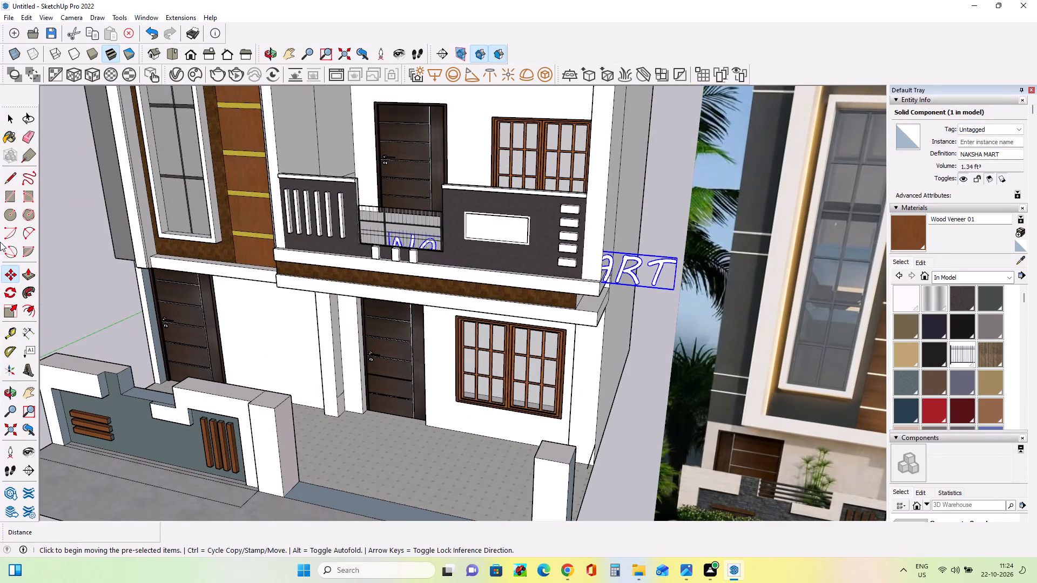
click(10, 315)
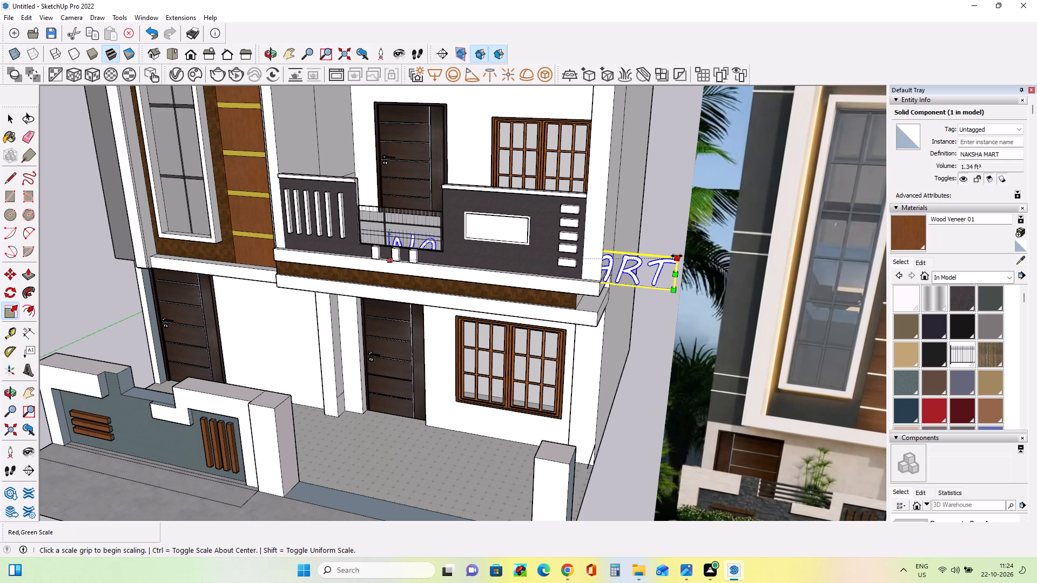
drag(682, 255, 600, 272)
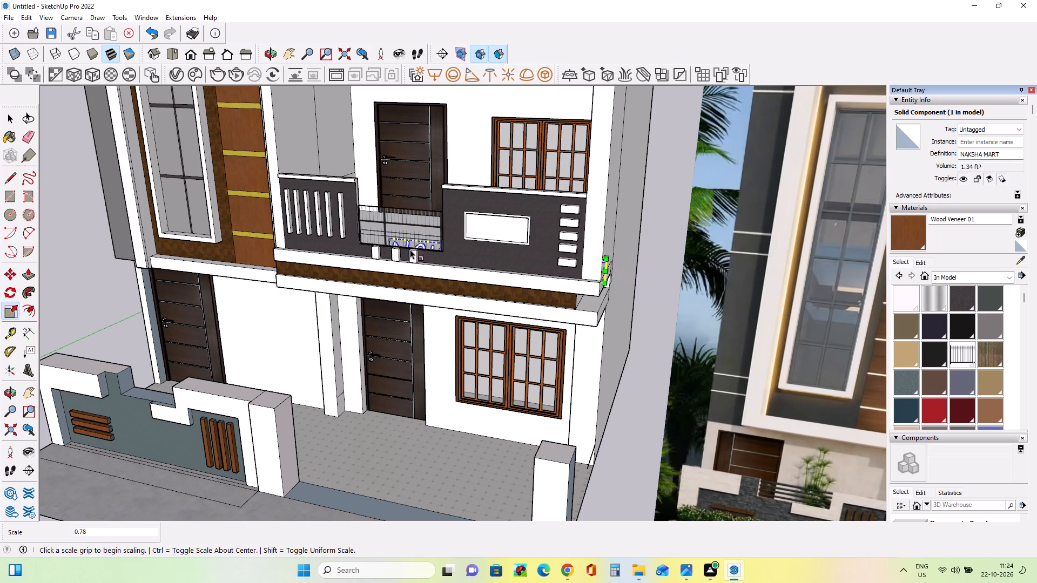
Try to move the NAKSHA MART text about 4' 11" from the balcony slab's outer corner onto the wood-clad band.
scroll(414, 248, up, 3)
click(2, 272)
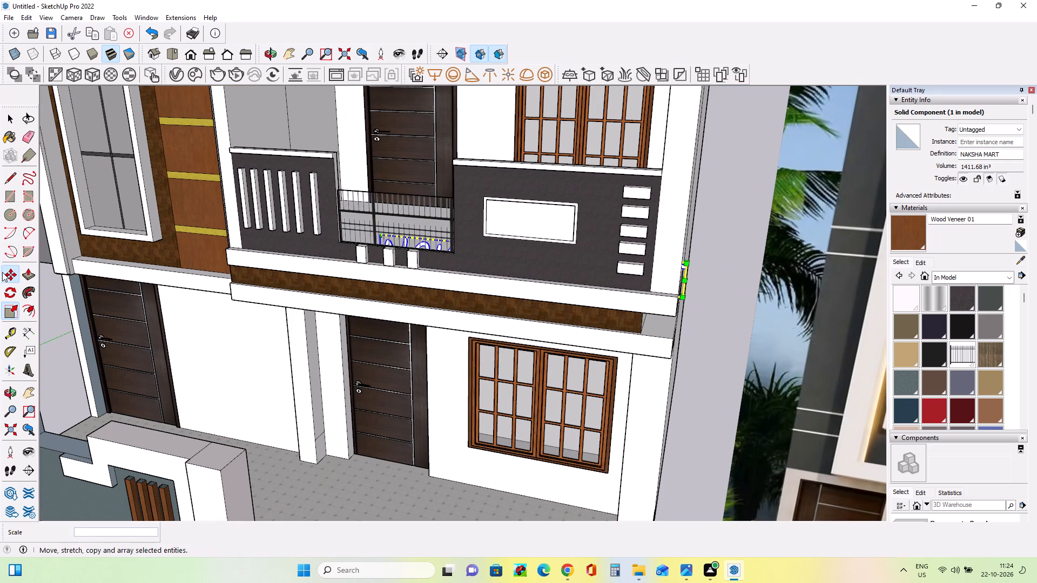
drag(686, 270, 620, 324)
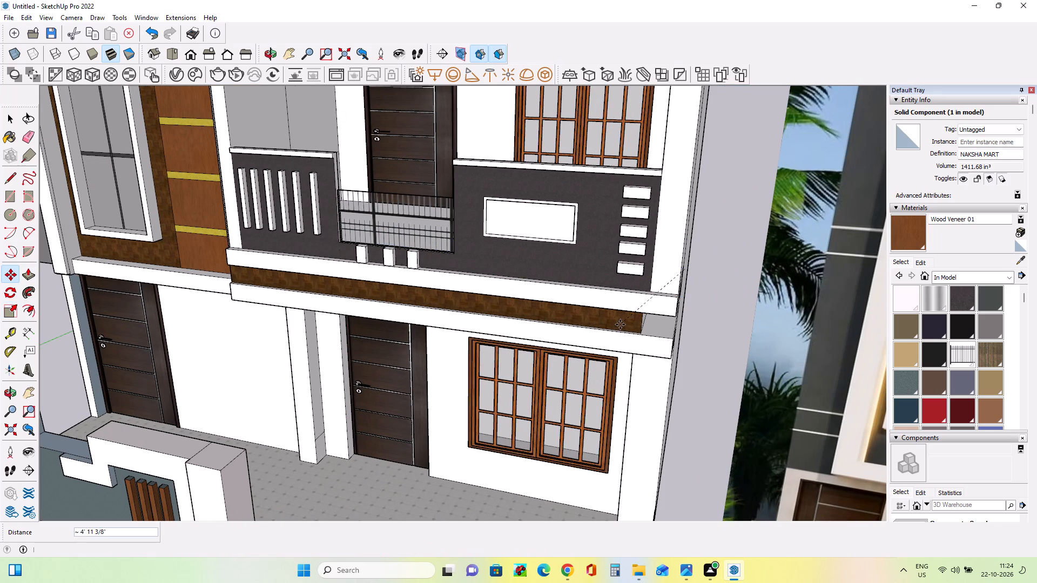
Try to raise the NAKSHA MART text about 5" from under the lower slab to the wood-clad band.
middle_drag(689, 304, 787, 185)
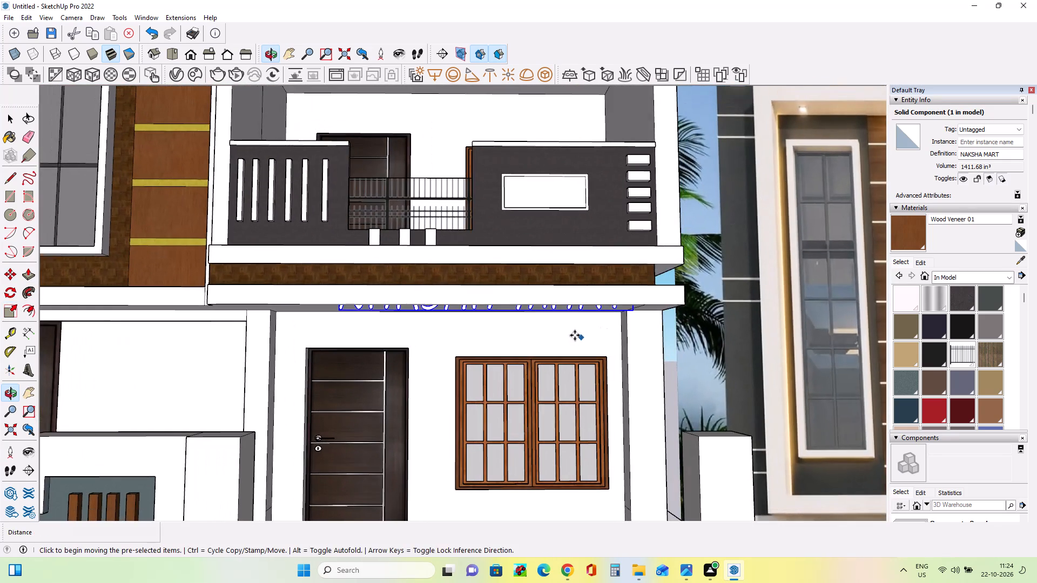
middle_drag(596, 286, 597, 311)
scroll(512, 336, up, 9)
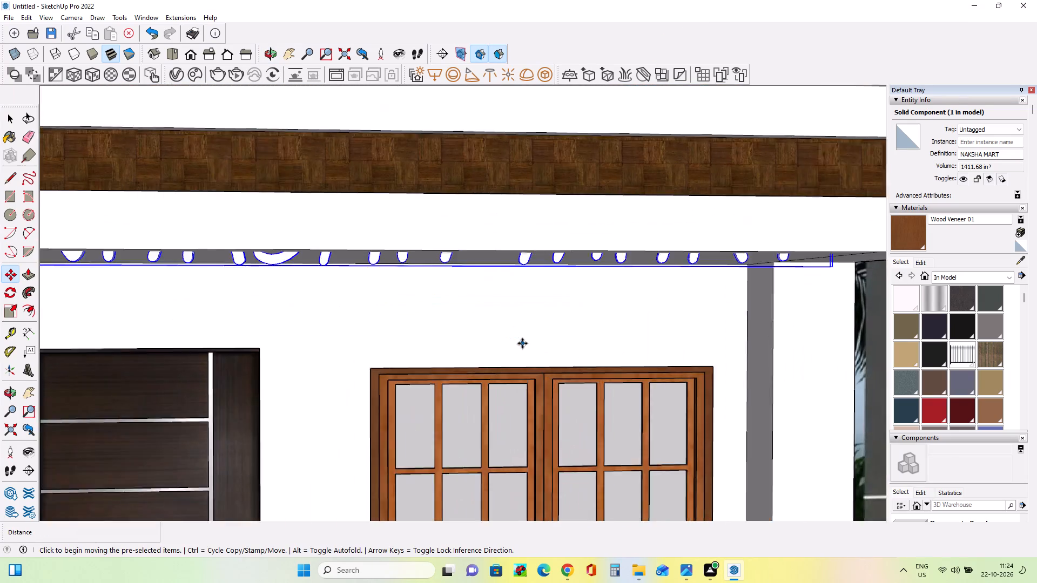
middle_drag(524, 337, 544, 265)
drag(465, 137, 465, 122)
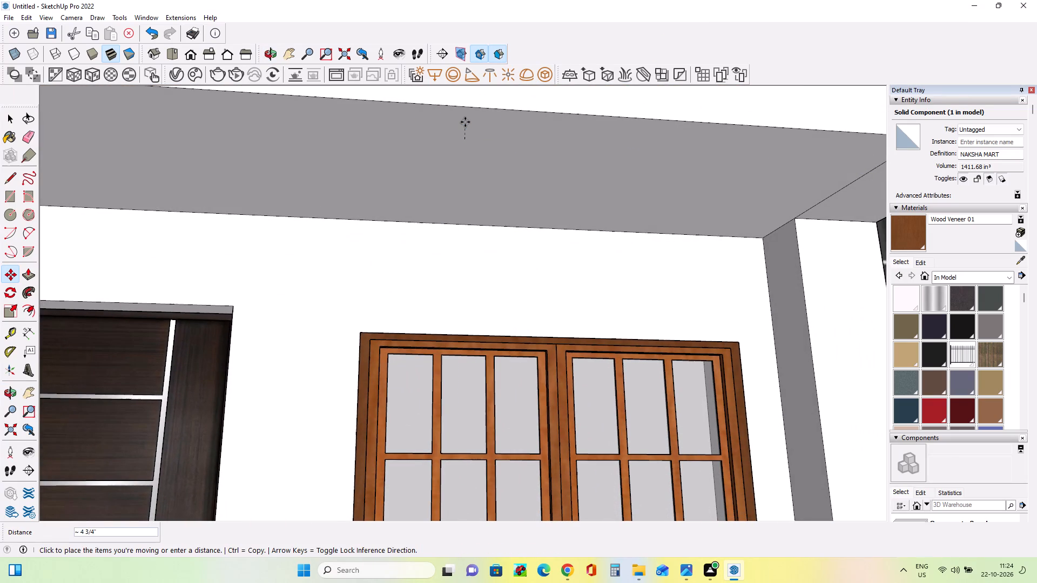
drag(465, 122, 465, 121)
Examine the facade from several angles against the reference image, checking the sign band below the first-floor balcony.
scroll(657, 199, down, 9)
middle_drag(661, 249, 623, 290)
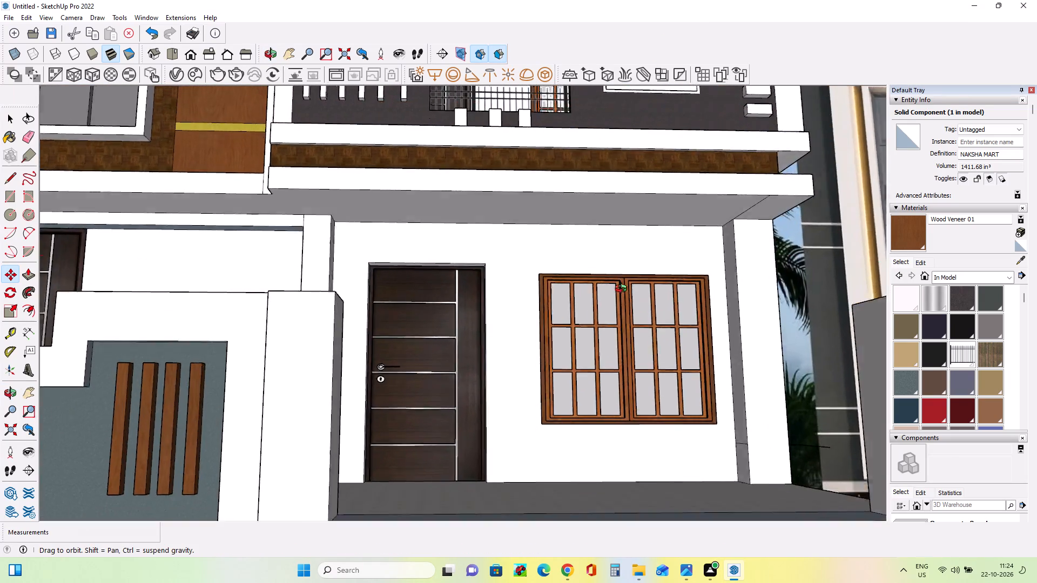
middle_drag(623, 290, 521, 401)
scroll(505, 394, down, 4)
scroll(589, 328, down, 3)
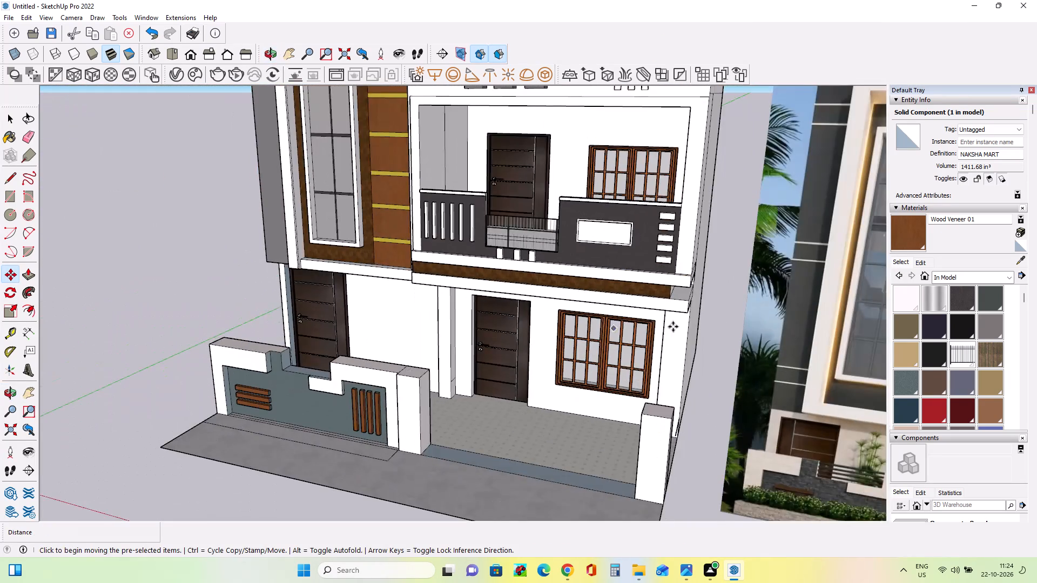
middle_drag(701, 333, 742, 344)
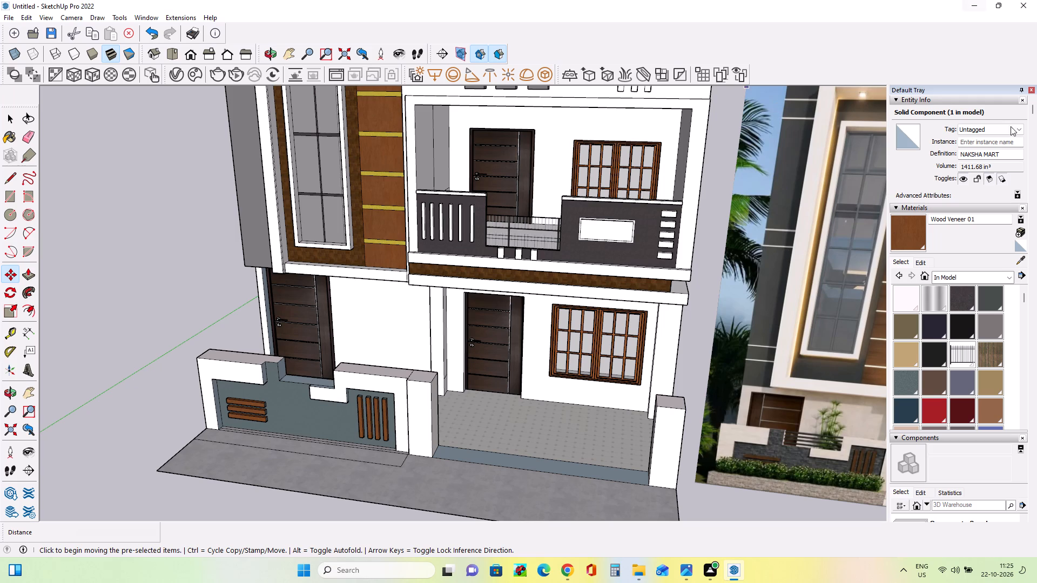
middle_drag(839, 241, 947, 209)
scroll(819, 178, down, 1)
scroll(671, 187, up, 4)
scroll(481, 329, down, 4)
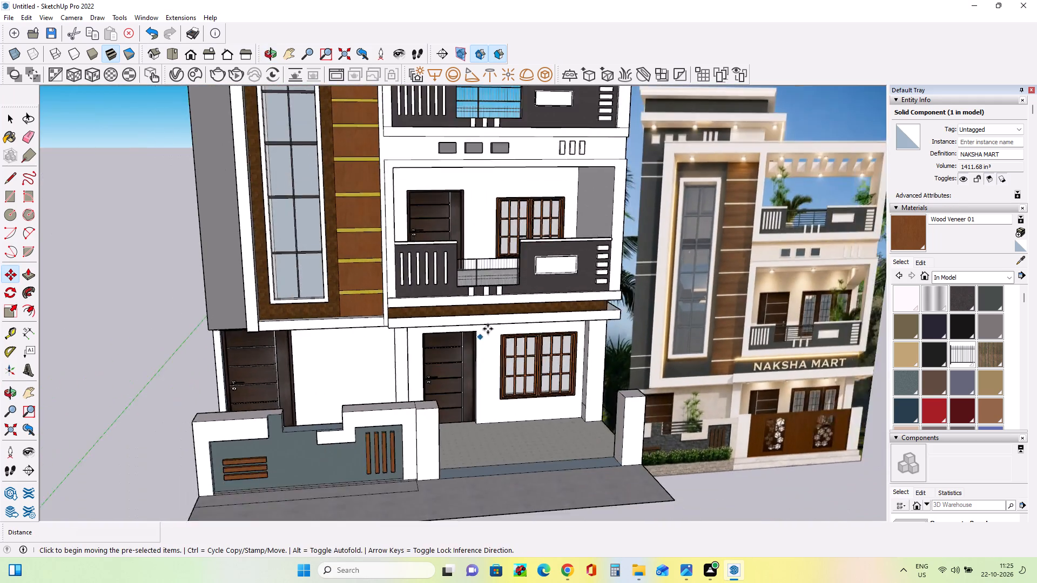
scroll(488, 329, down, 8)
middle_drag(560, 361, 564, 386)
scroll(500, 270, up, 3)
middle_drag(548, 298, 520, 311)
middle_drag(545, 226, 493, 200)
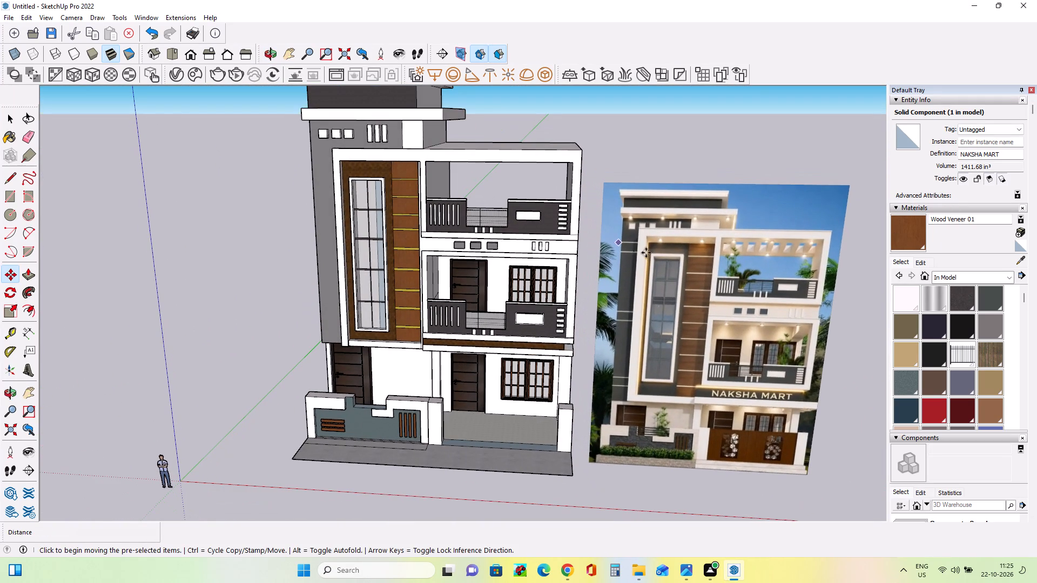
middle_drag(577, 308, 609, 311)
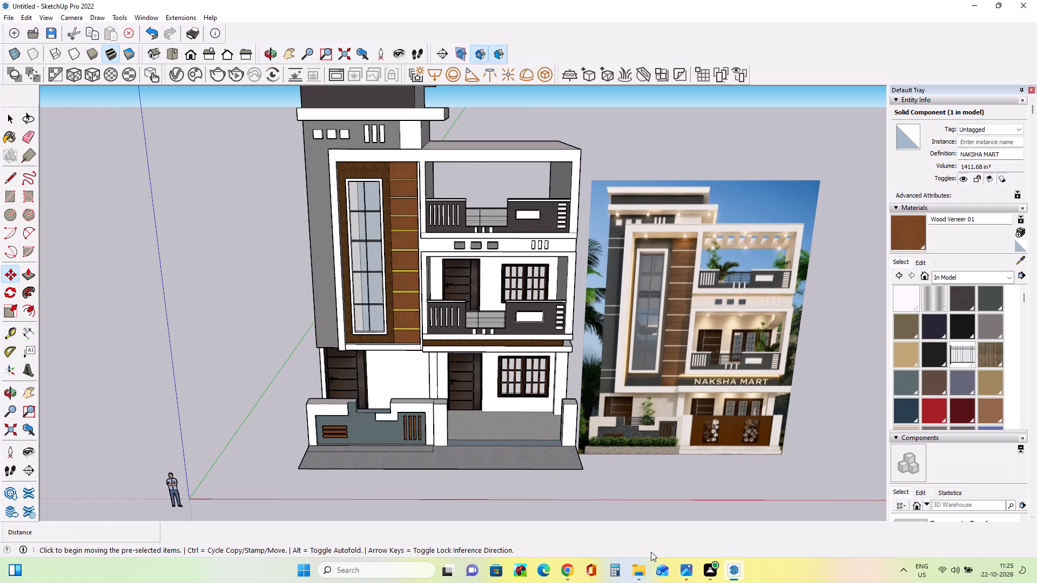
Switch to Chrome and view the wooden window results in 3D Warehouse.
drag(348, 508, 482, 542)
click(566, 573)
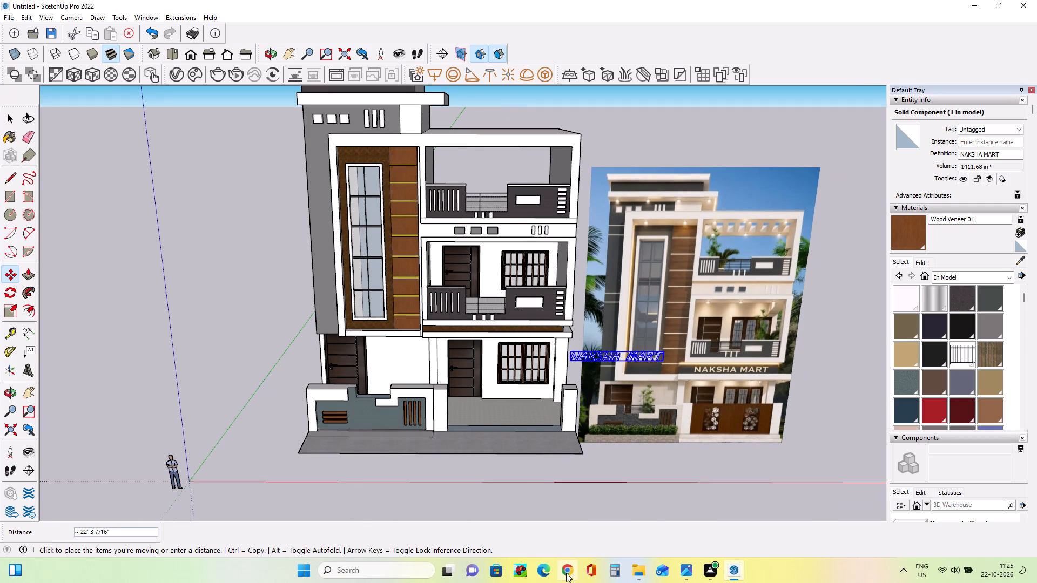
drag(367, 237, 793, 480)
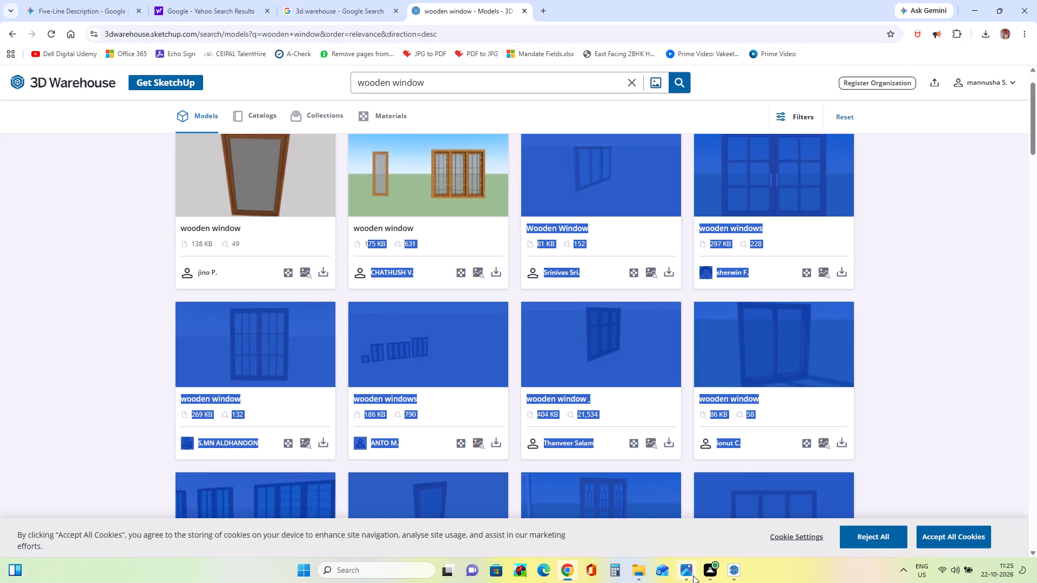
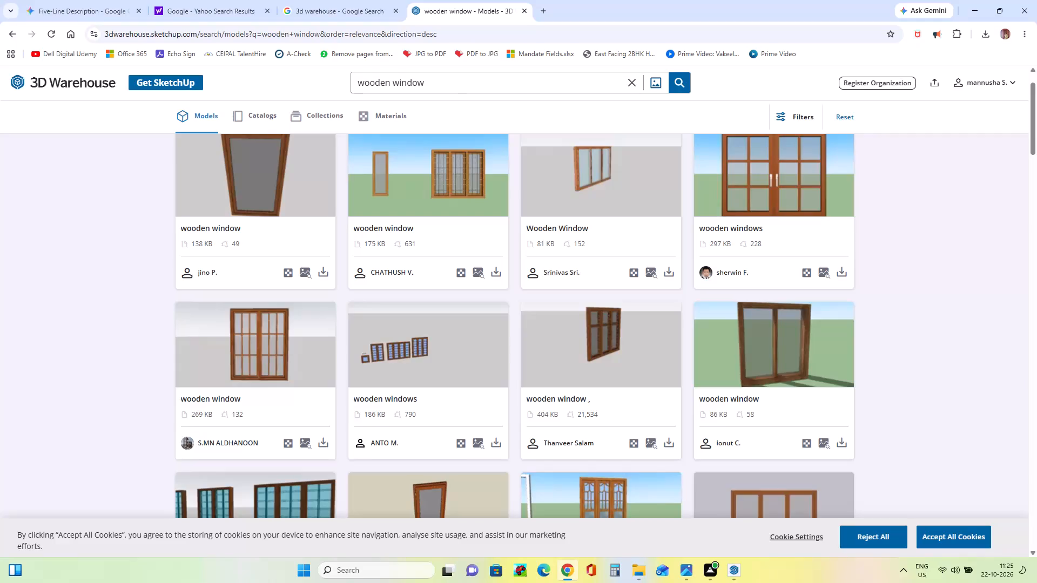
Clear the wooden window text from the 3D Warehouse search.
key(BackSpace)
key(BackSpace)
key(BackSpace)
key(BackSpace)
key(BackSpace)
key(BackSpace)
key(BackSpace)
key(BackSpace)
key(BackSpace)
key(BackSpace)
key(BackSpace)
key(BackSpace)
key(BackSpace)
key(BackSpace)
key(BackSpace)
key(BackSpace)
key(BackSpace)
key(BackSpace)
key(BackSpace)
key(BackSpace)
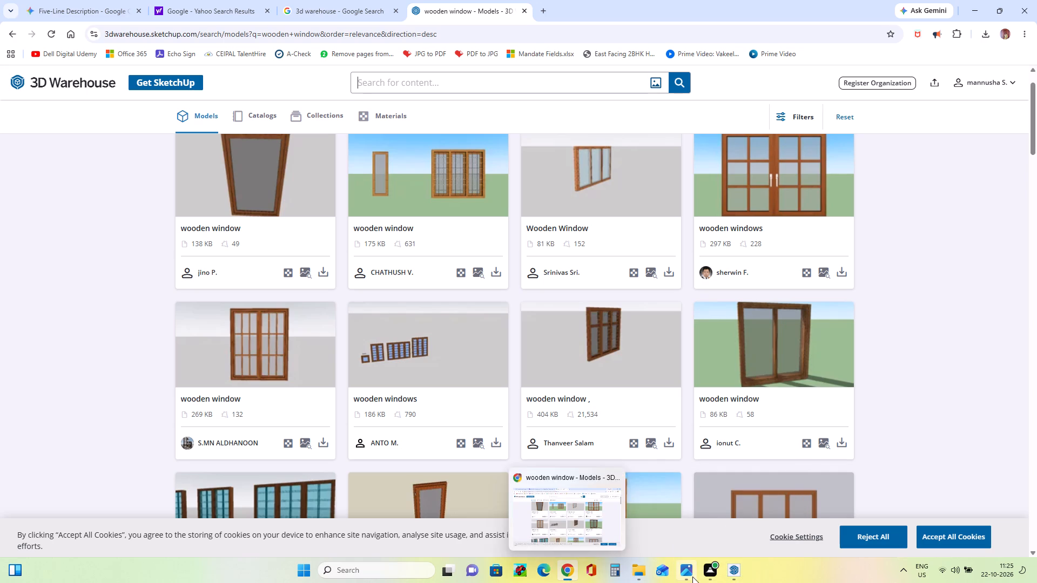
Switch to SketchUp, import the plant model from Downloads and place it on the open ground beside the house.
click(726, 570)
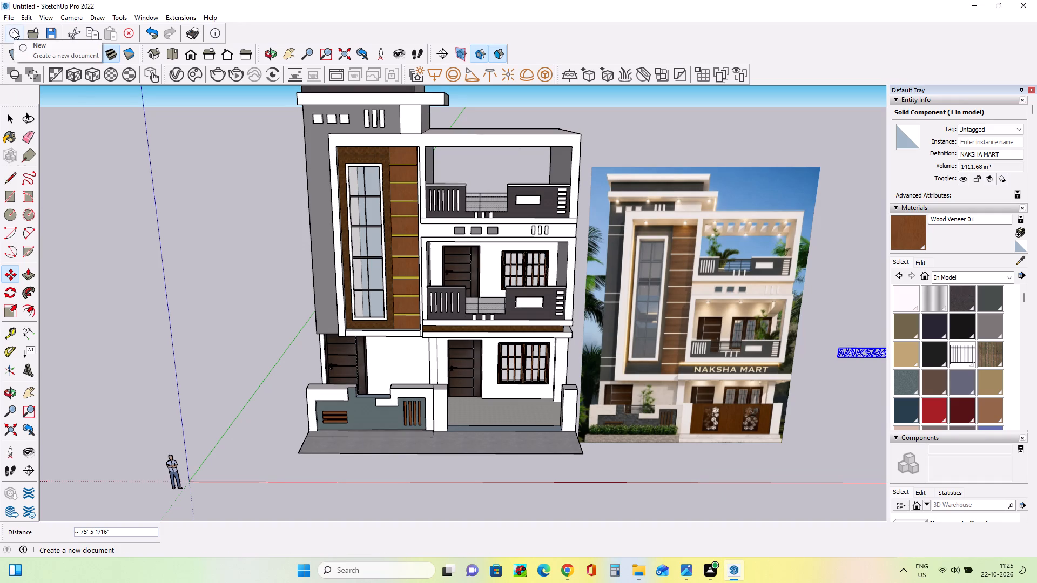
click(9, 19)
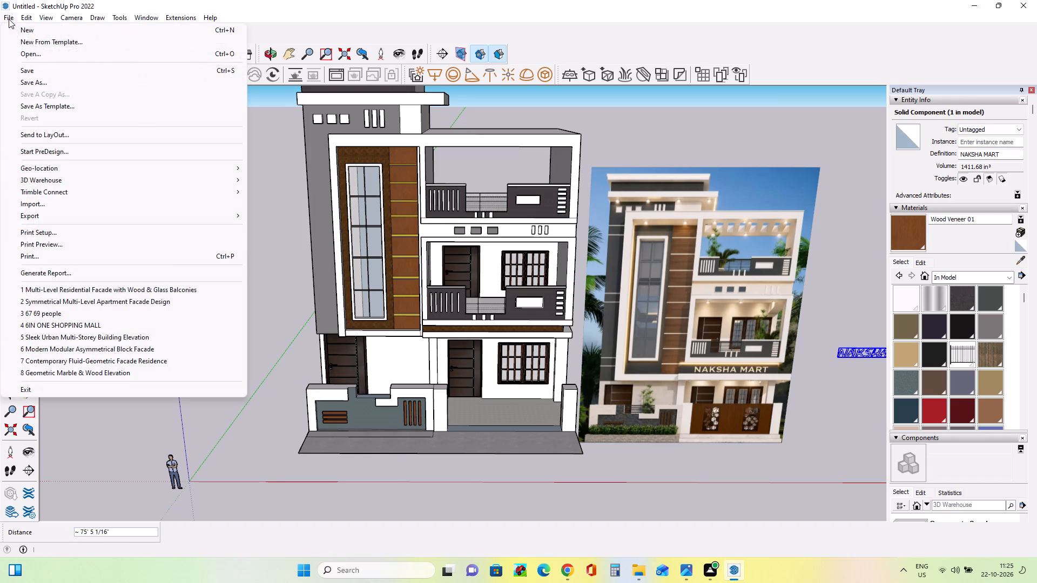
click(26, 208)
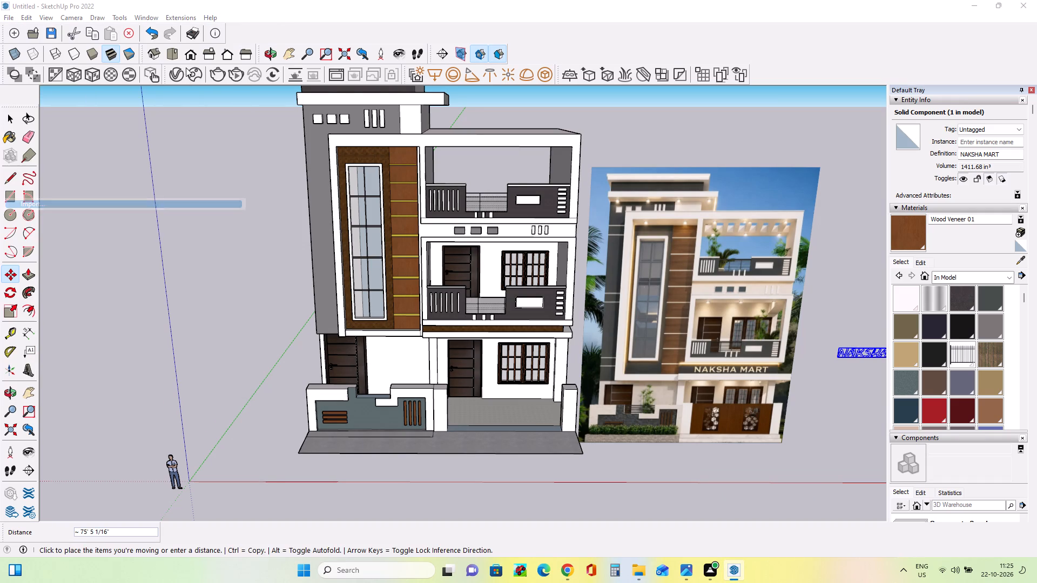
scroll(501, 354, down, 4)
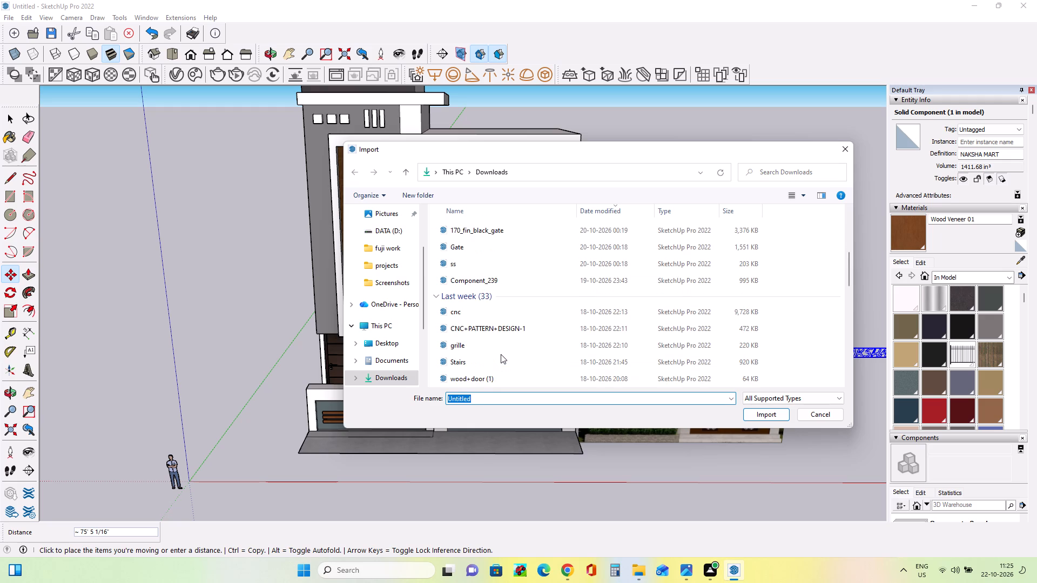
scroll(501, 354, down, 3)
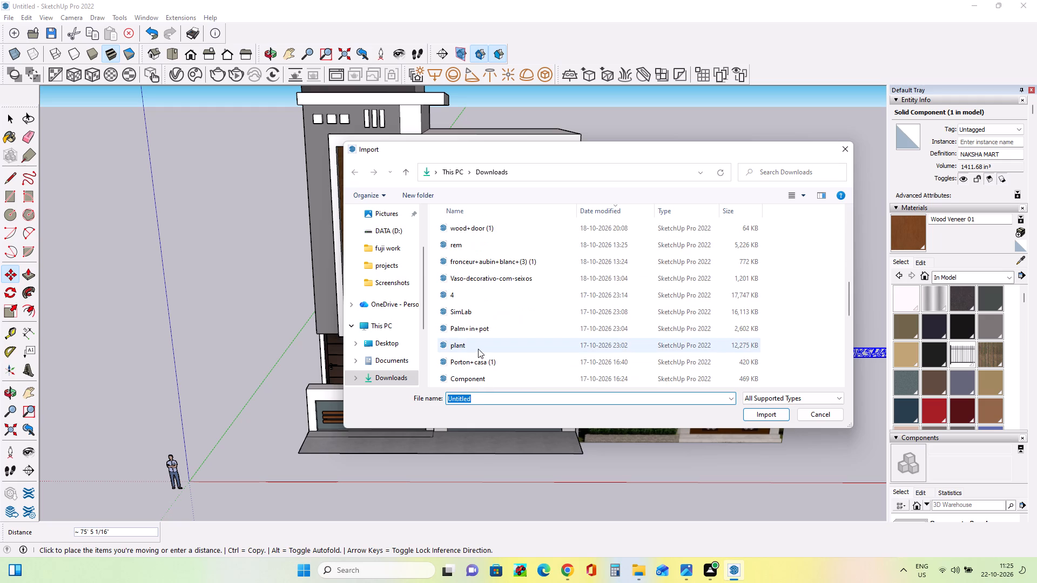
click(478, 347)
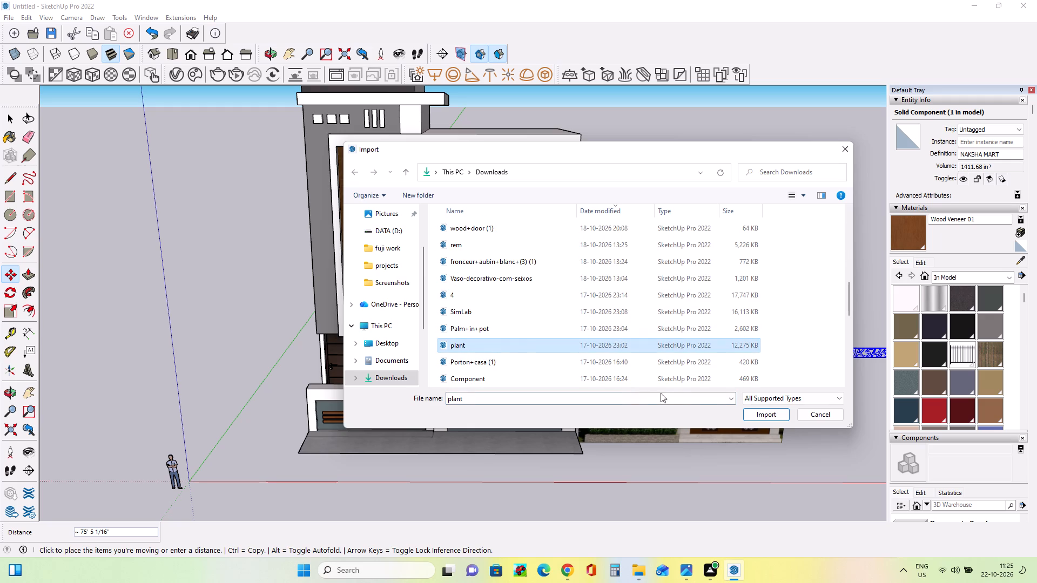
click(770, 416)
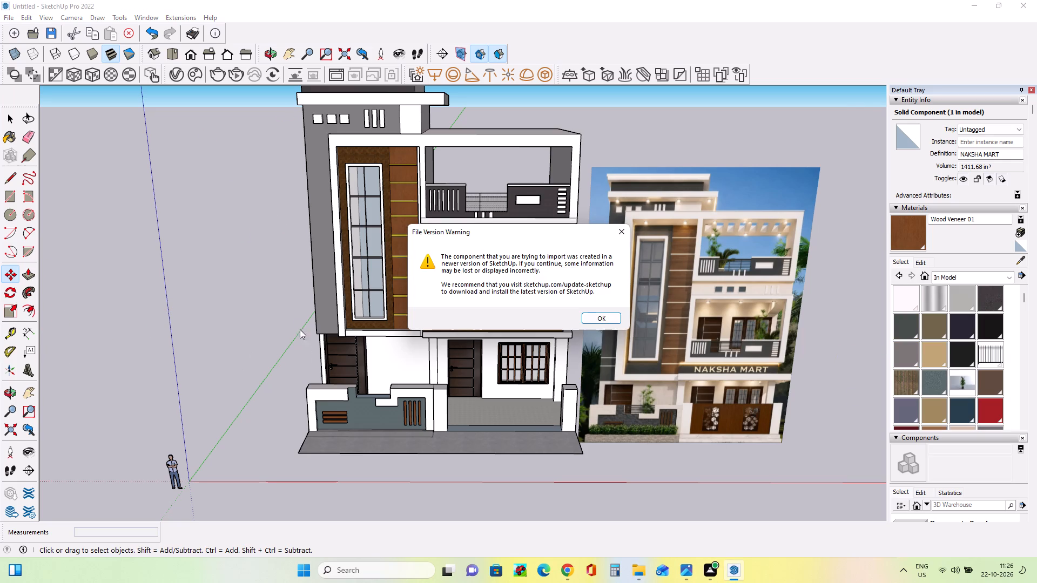
click(600, 318)
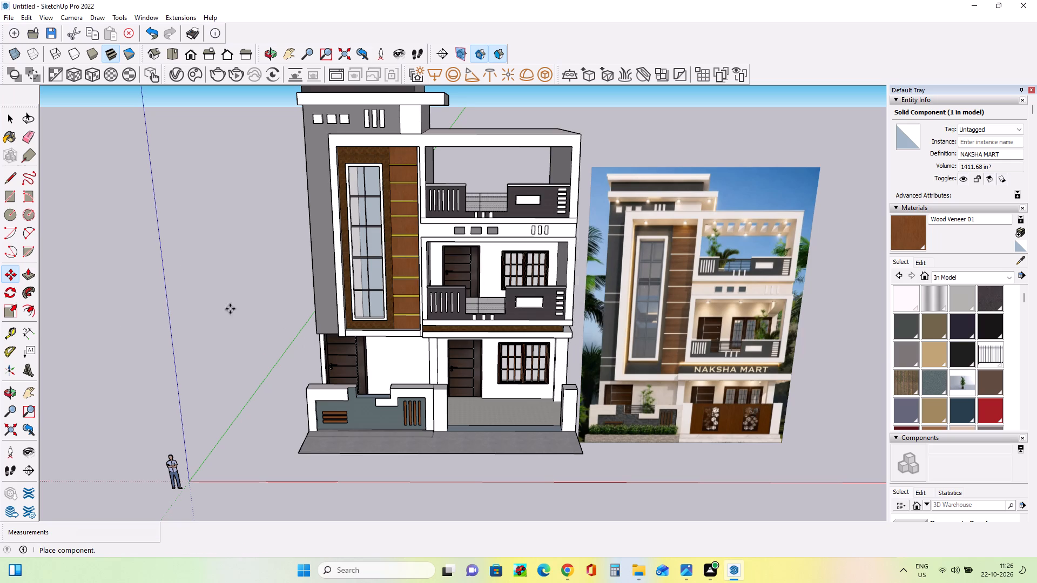
click(224, 318)
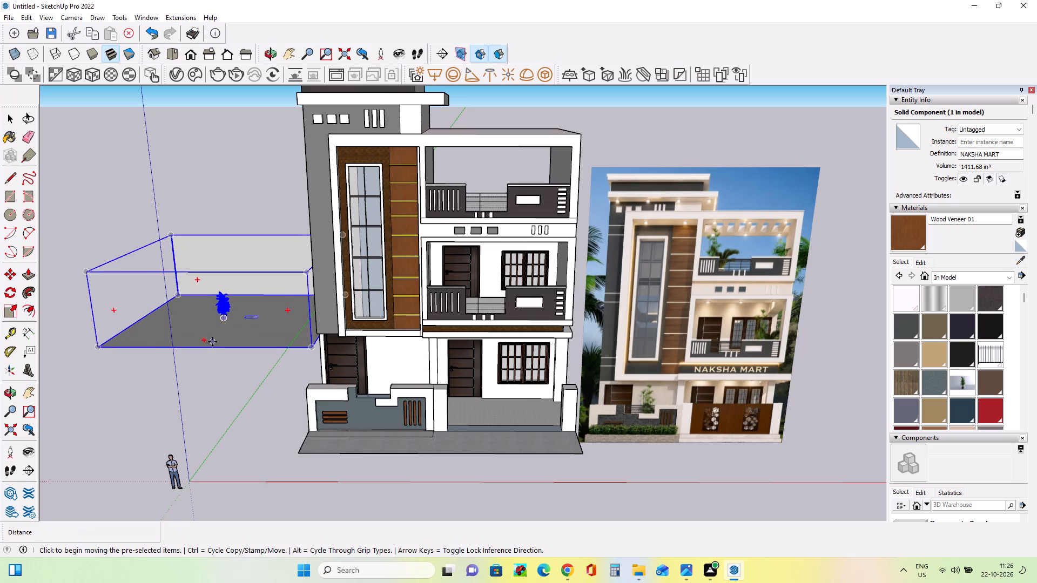
Inside the imported plant component, delete the large box group and the small flat object, keeping only the potted plant.
scroll(212, 342, up, 3)
middle_drag(268, 369, 311, 376)
click(9, 125)
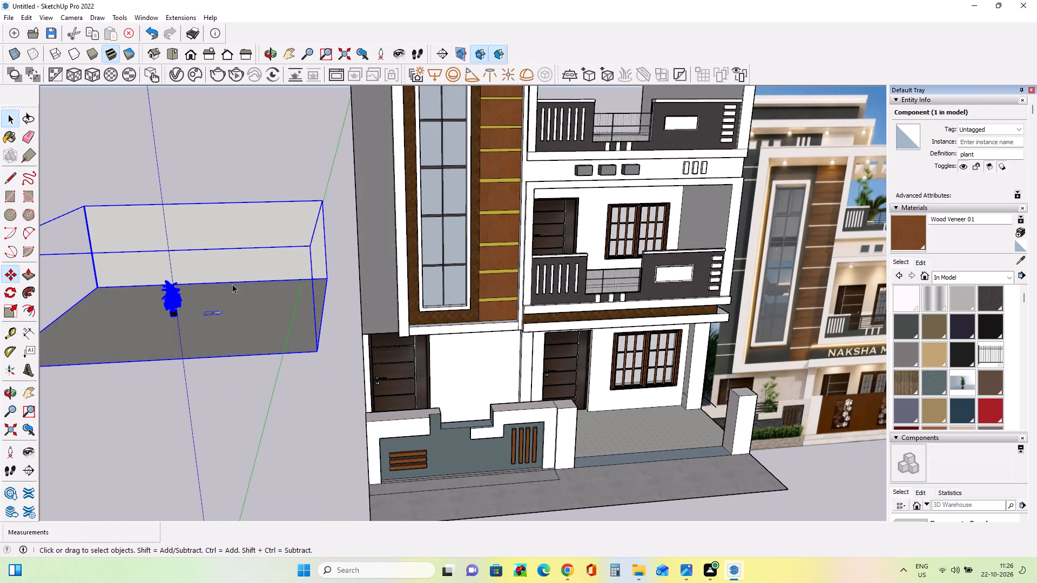
click(245, 309)
right_click(249, 317)
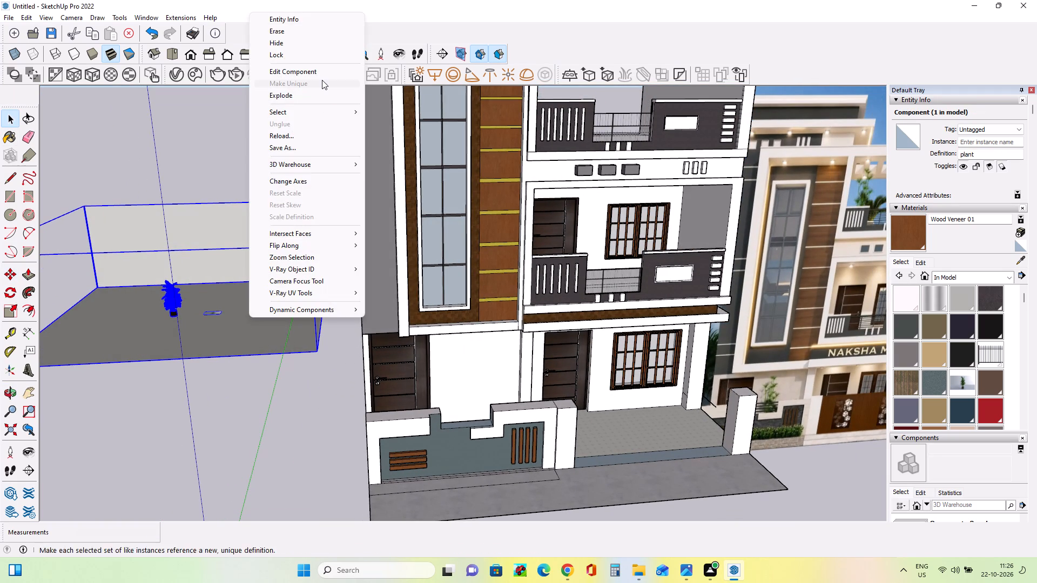
click(322, 75)
click(238, 304)
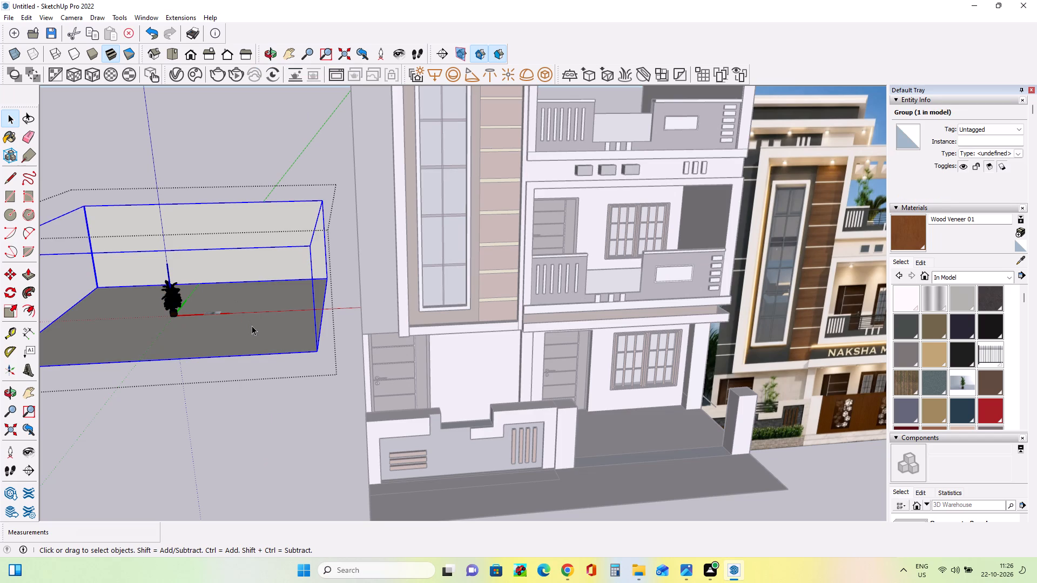
key(Delete)
click(211, 311)
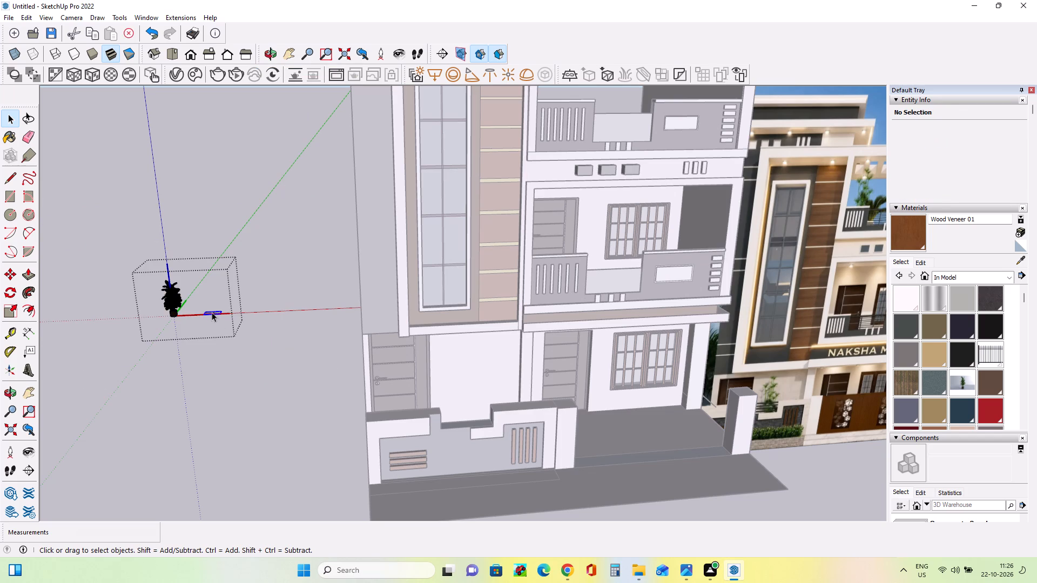
key(Delete)
Move the potted plant about 99' from beside the house to the top-floor balcony opening.
middle_drag(223, 318, 224, 334)
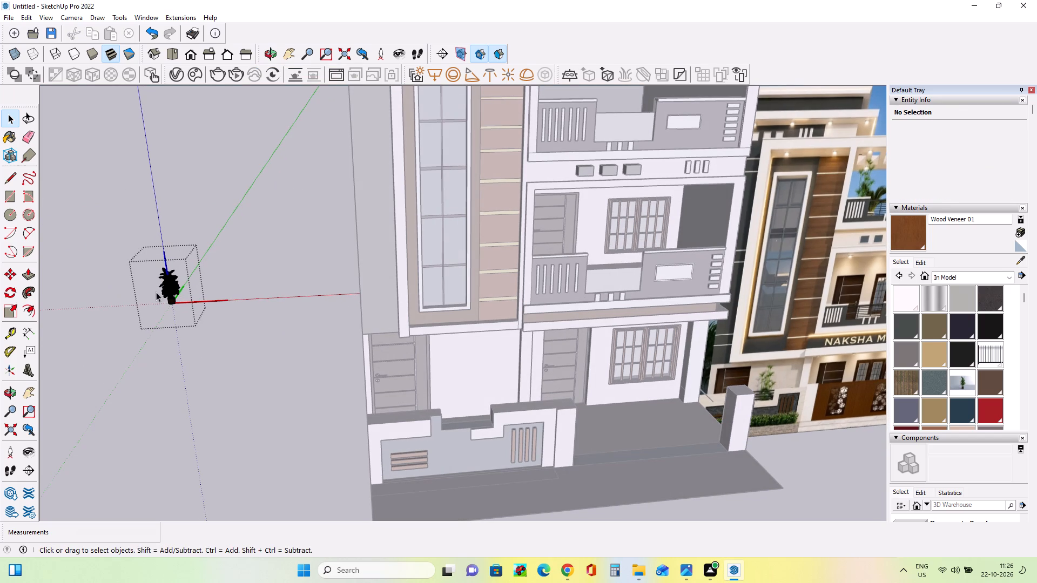
click(15, 118)
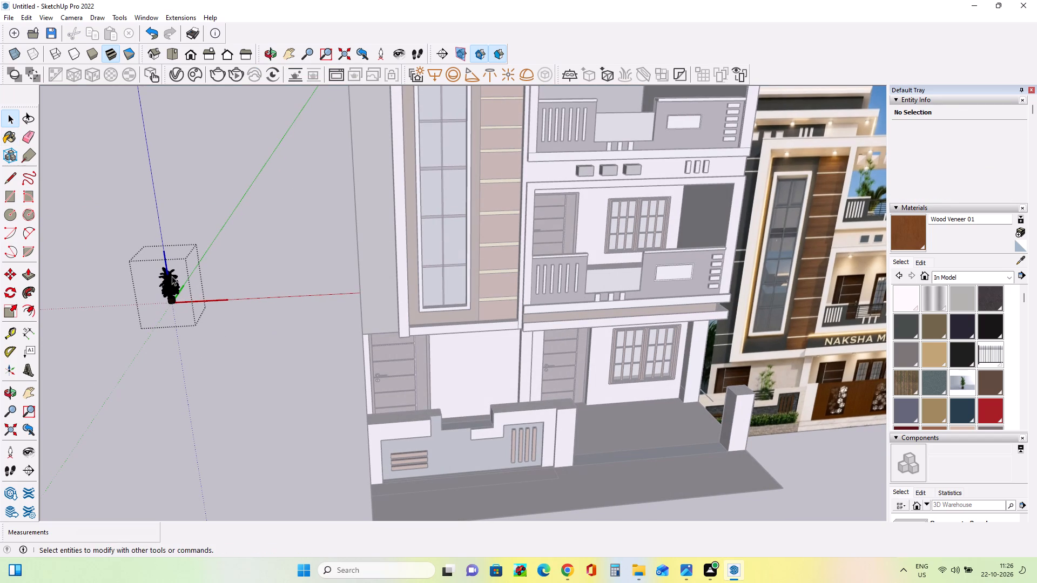
click(174, 281)
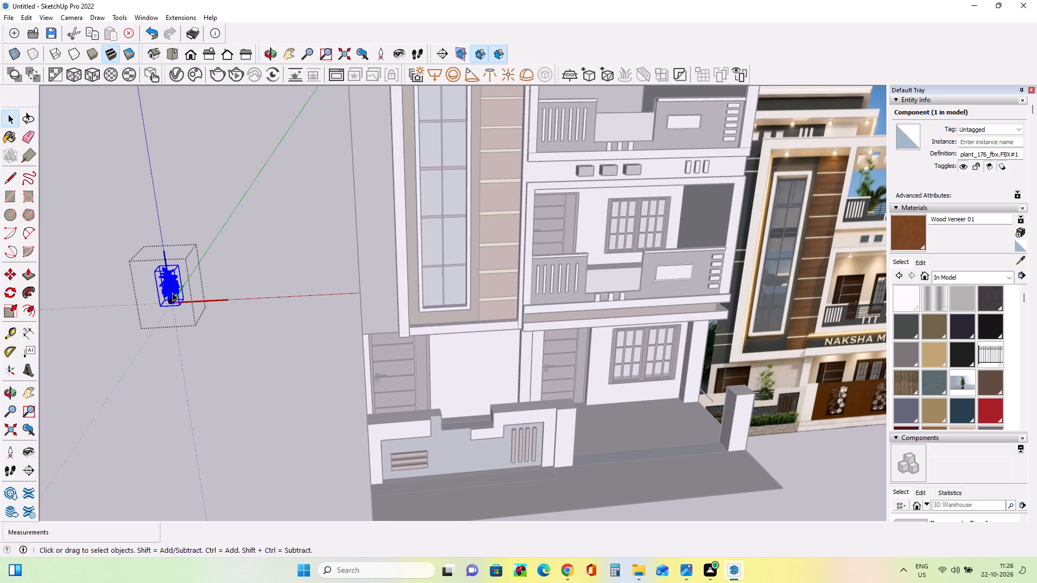
click(172, 293)
click(6, 273)
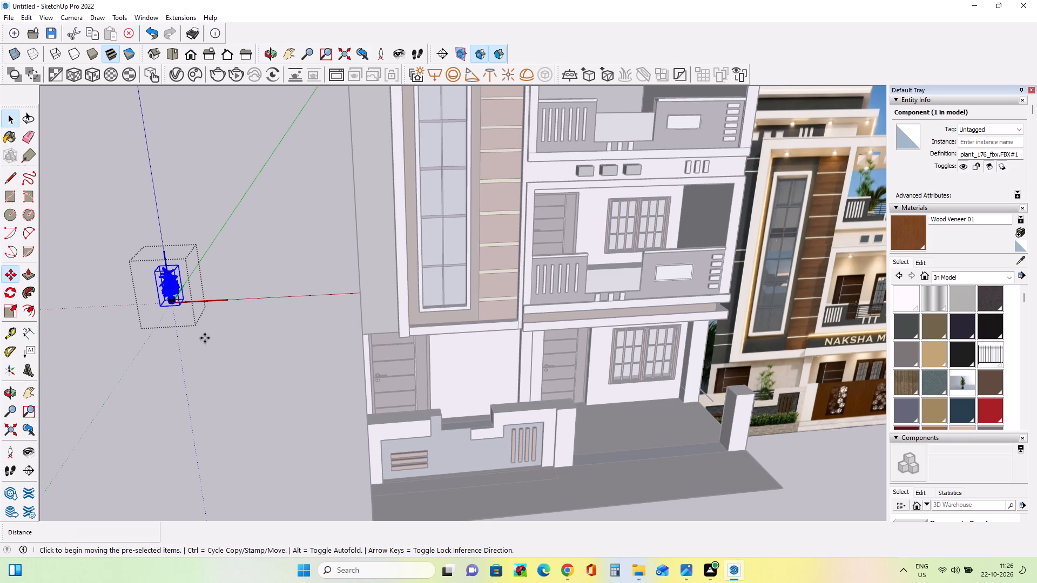
click(160, 309)
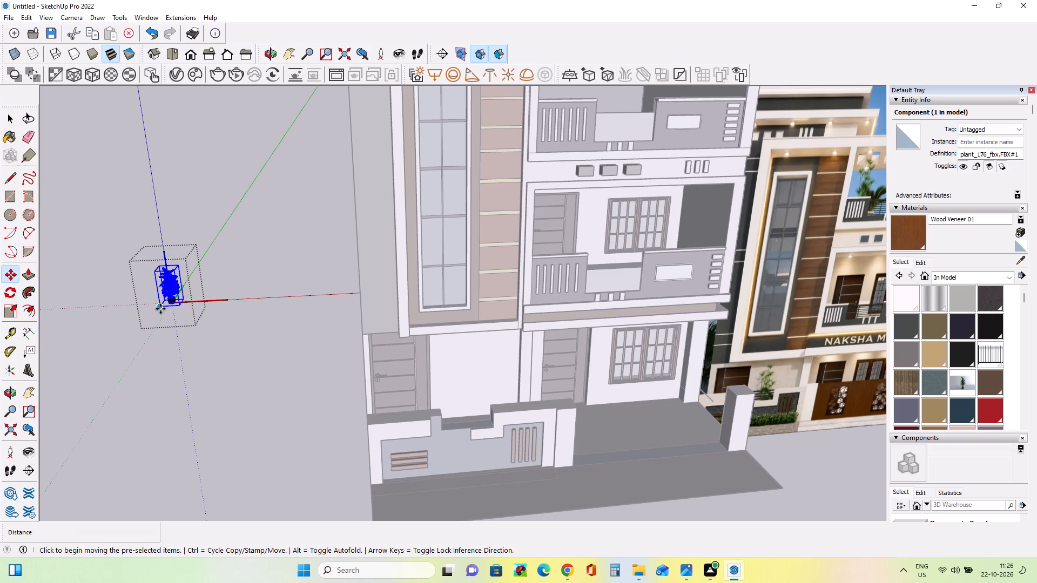
scroll(435, 386, down, 12)
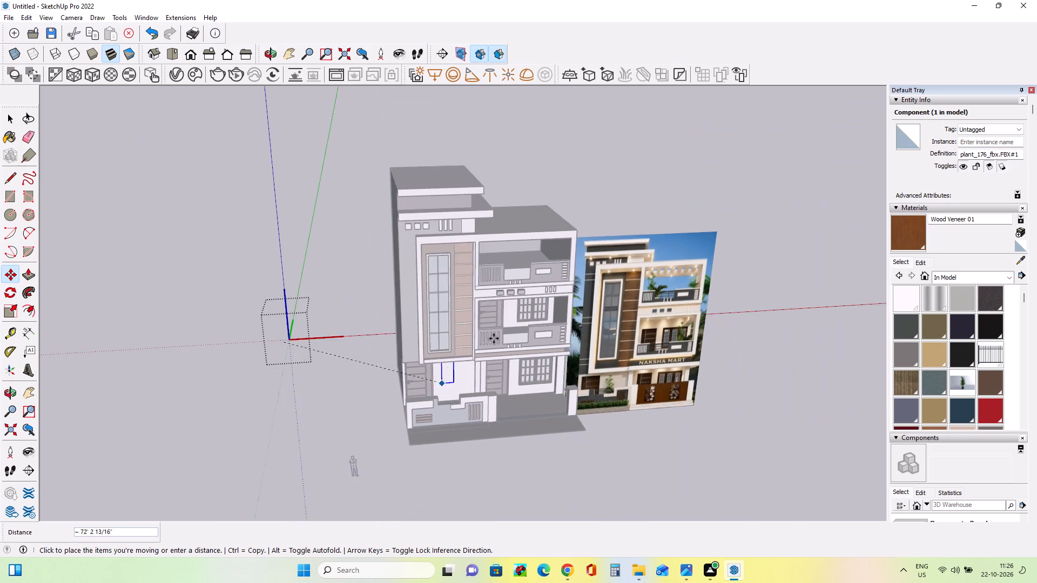
middle_drag(531, 281, 473, 391)
scroll(517, 284, up, 3)
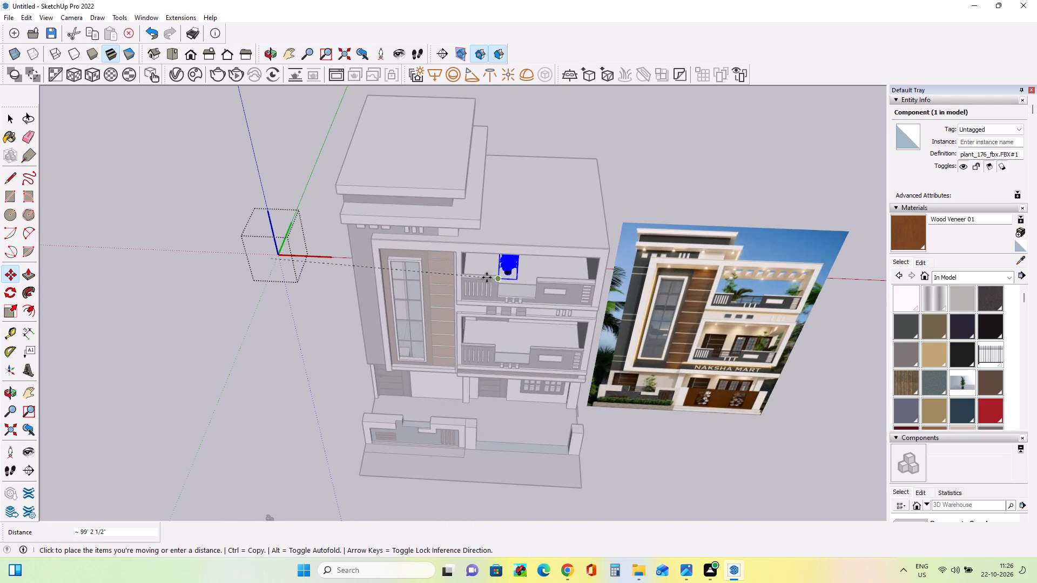
click(482, 277)
Move the potted plant about 8' 11" farther into the top-floor balcony, behind the railing.
middle_drag(522, 344, 531, 245)
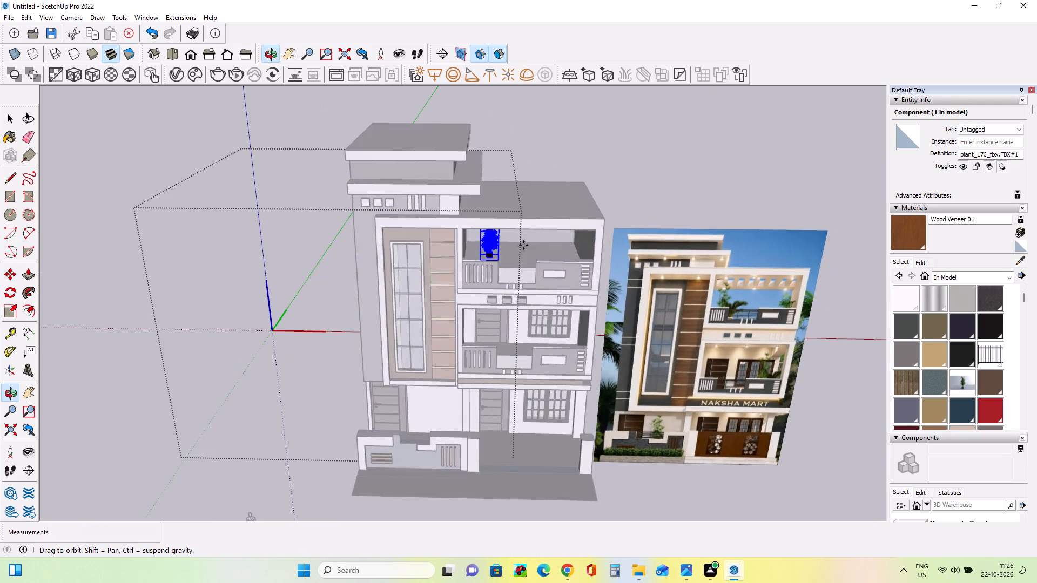
scroll(490, 246, up, 5)
middle_drag(516, 277, 227, 345)
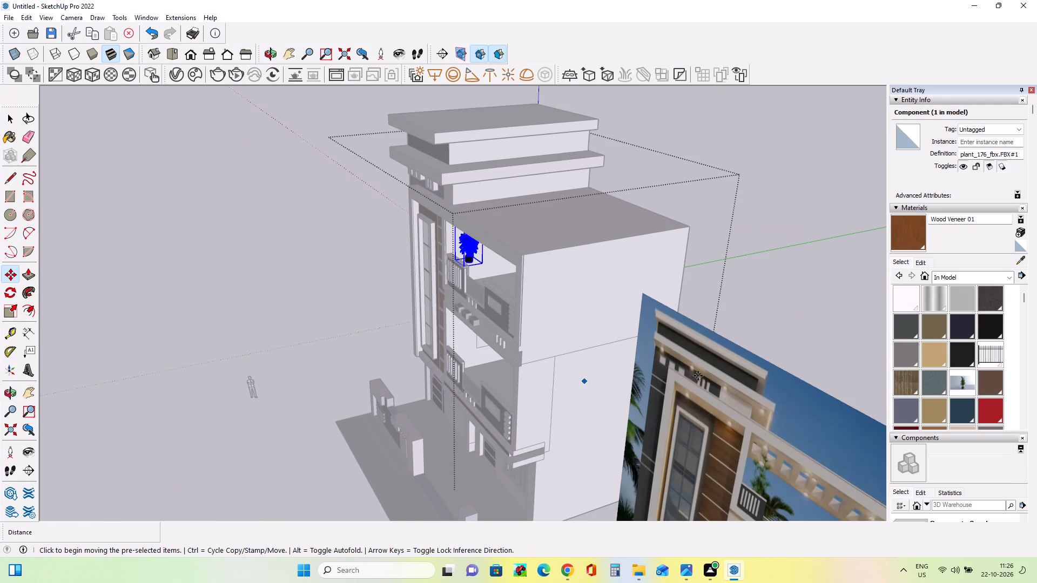
middle_drag(641, 372, 651, 373)
scroll(481, 275, up, 5)
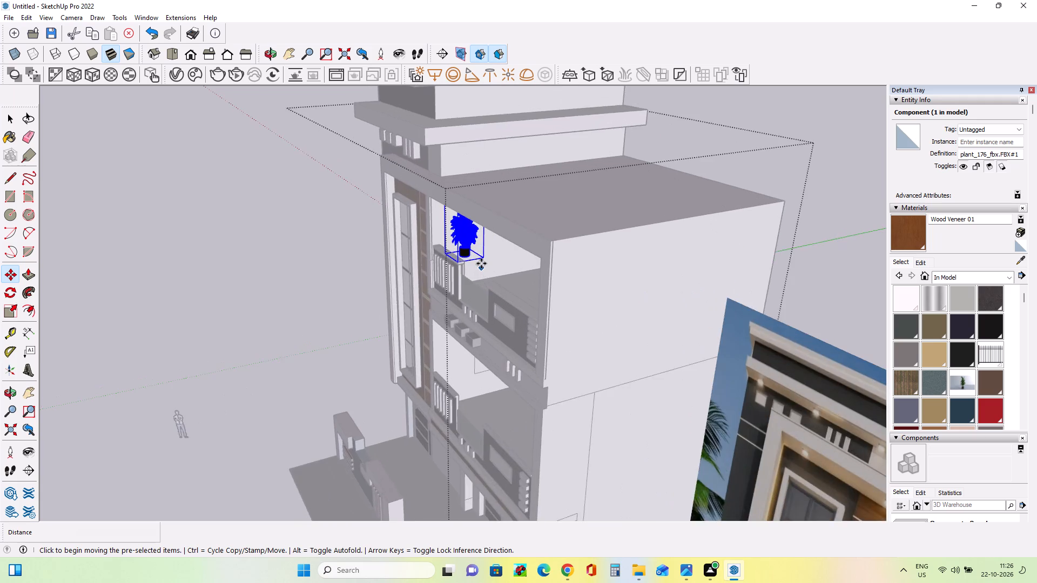
scroll(481, 263, up, 2)
click(483, 256)
click(524, 298)
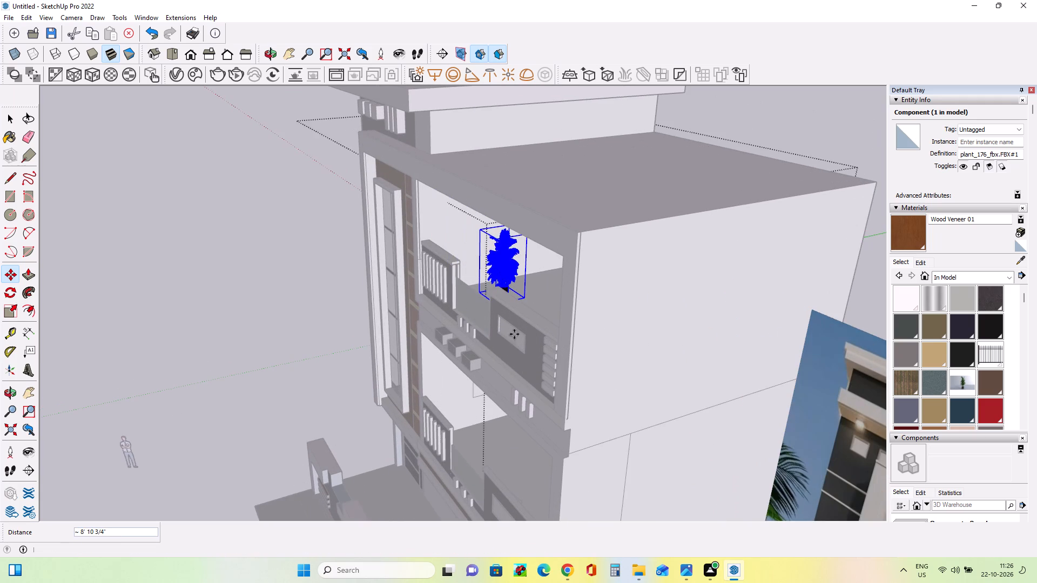
Copy the potted plant about 29' 2" toward the opposite end of the top-floor balcony.
middle_drag(495, 354, 679, 292)
scroll(575, 300, down, 1)
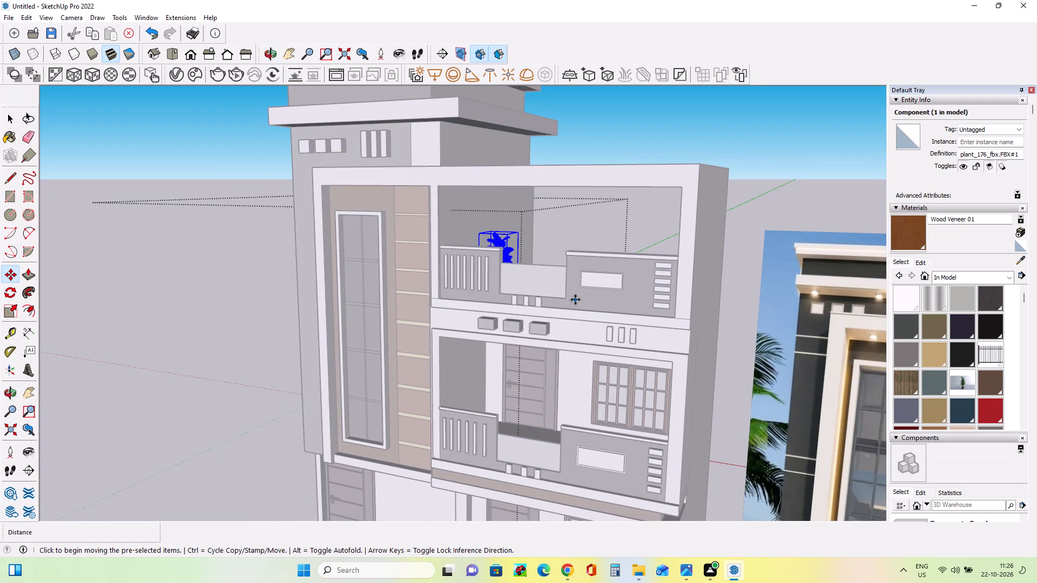
scroll(313, 198, down, 8)
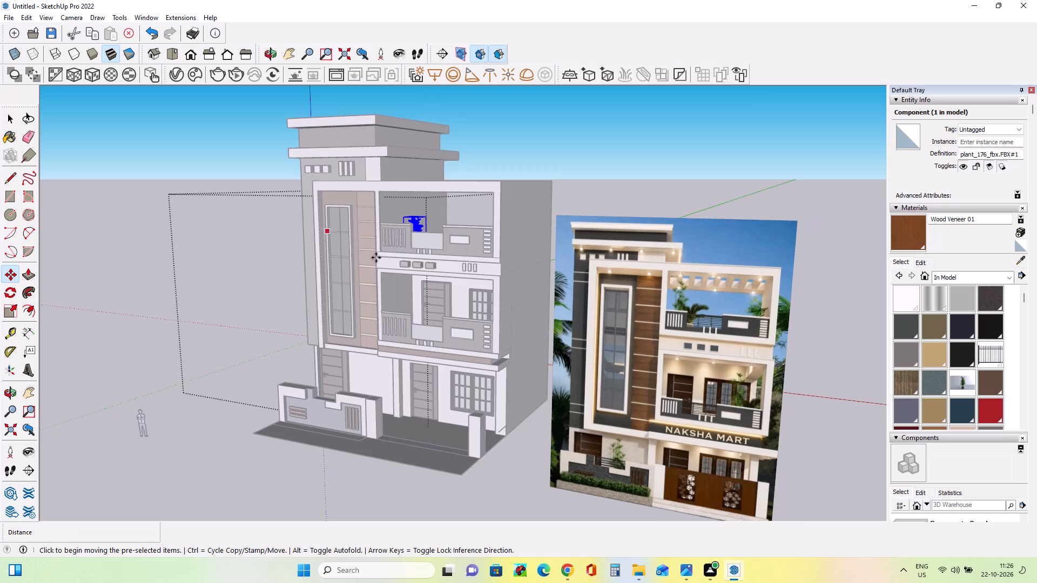
middle_drag(385, 260, 405, 327)
scroll(374, 214, up, 4)
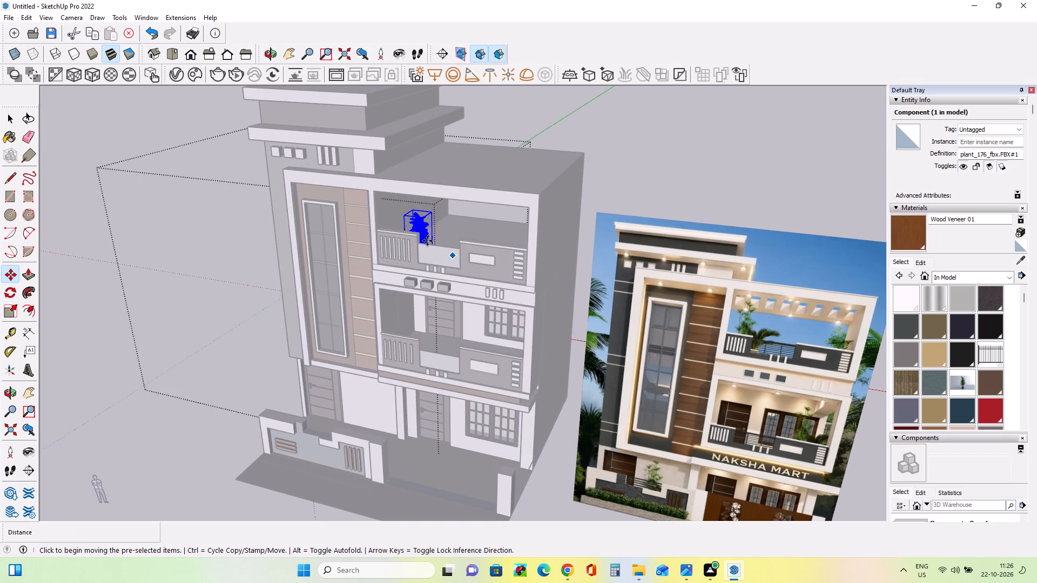
drag(435, 239, 474, 254)
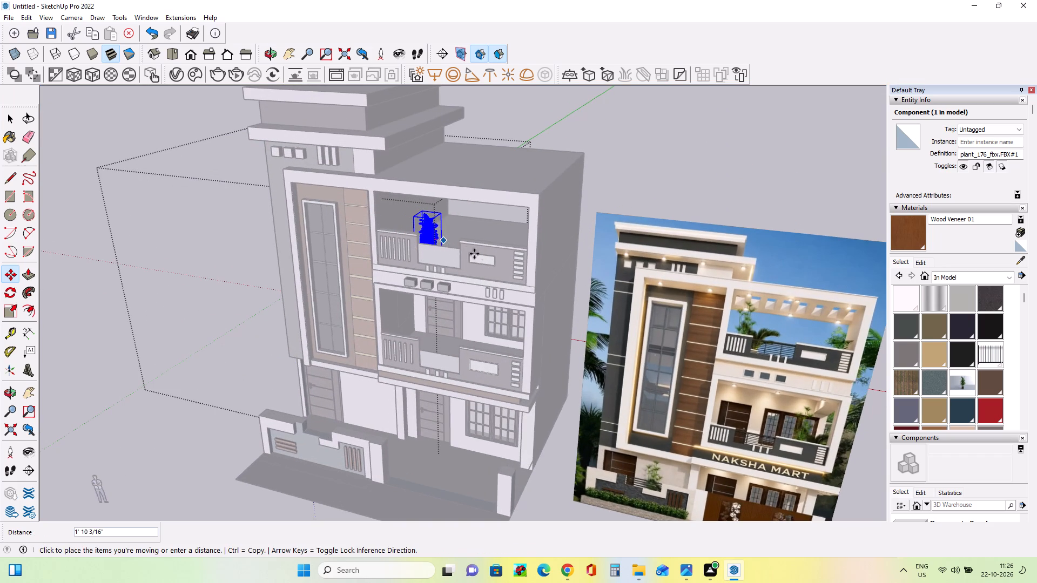
drag(474, 254, 525, 245)
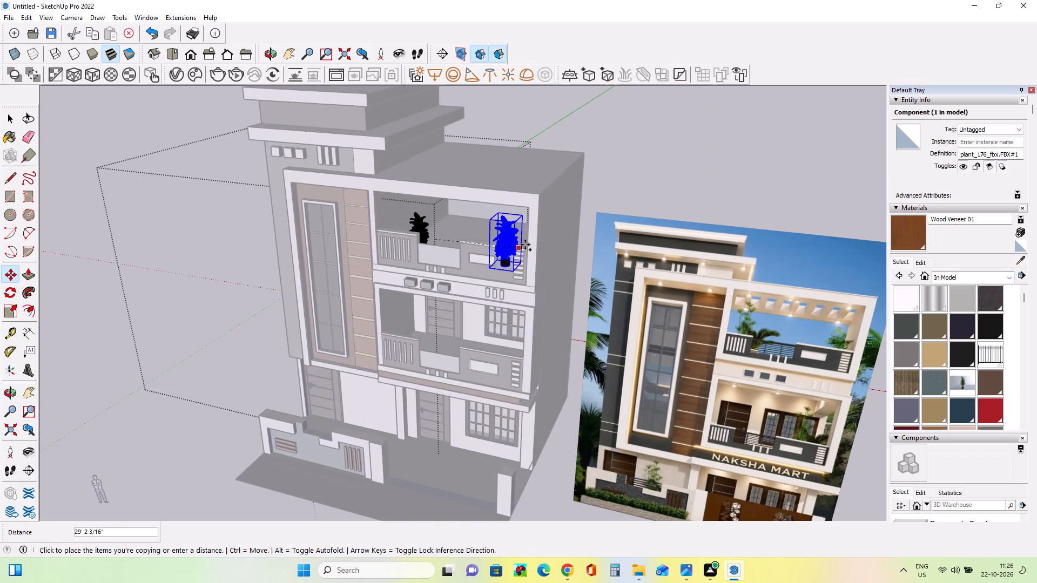
drag(525, 245, 523, 253)
Move the copied plant about 12' 5" back inside the top-floor balcony, behind the solid parapet panel.
scroll(471, 293, up, 1)
middle_drag(475, 294, 636, 315)
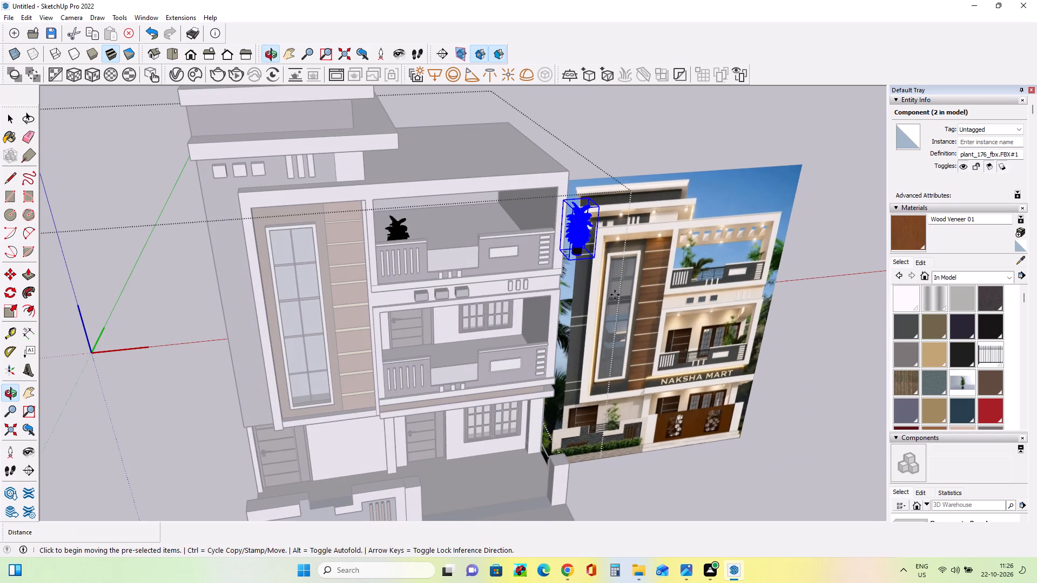
drag(569, 260, 511, 225)
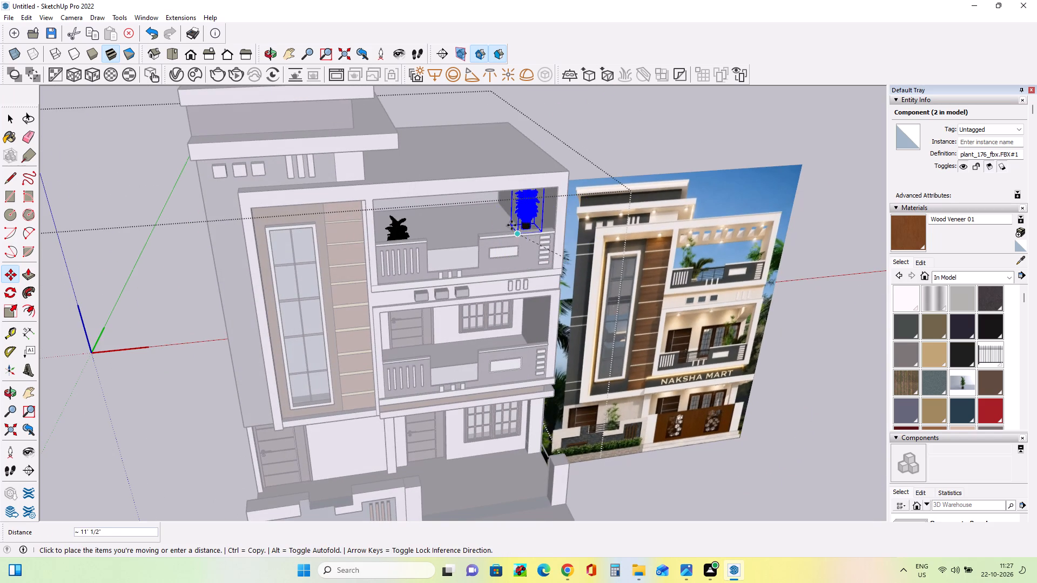
drag(511, 225, 510, 246)
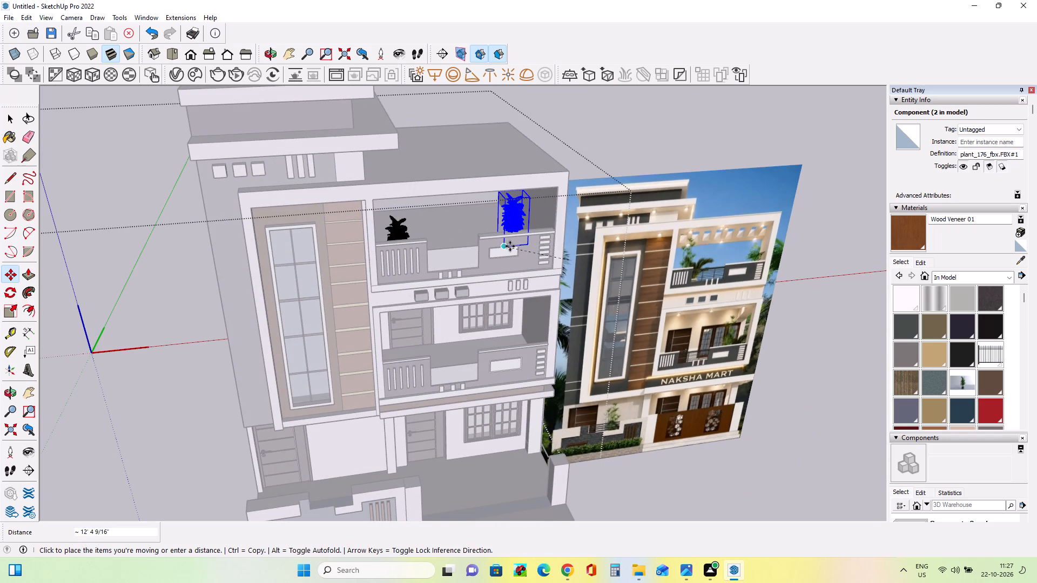
drag(510, 246, 510, 247)
middle_drag(478, 324, 475, 178)
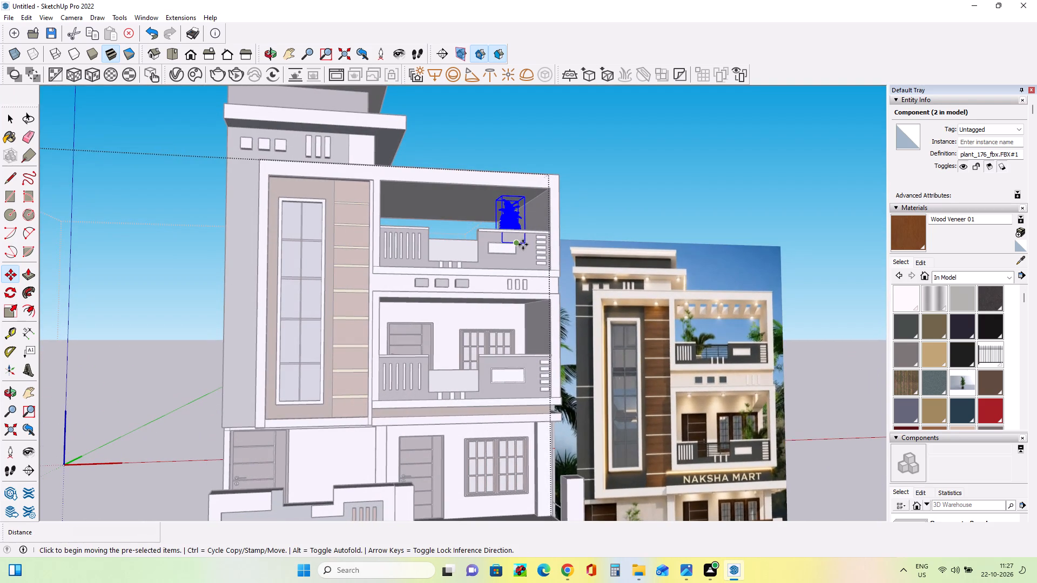
Copy the selected potted plant about 47' 10" from the top-floor balcony down to behind the front compound wall.
drag(529, 245, 535, 265)
middle_drag(499, 272, 393, 327)
scroll(393, 327, down, 2)
scroll(495, 247, down, 3)
middle_drag(507, 286, 516, 311)
scroll(760, 387, up, 5)
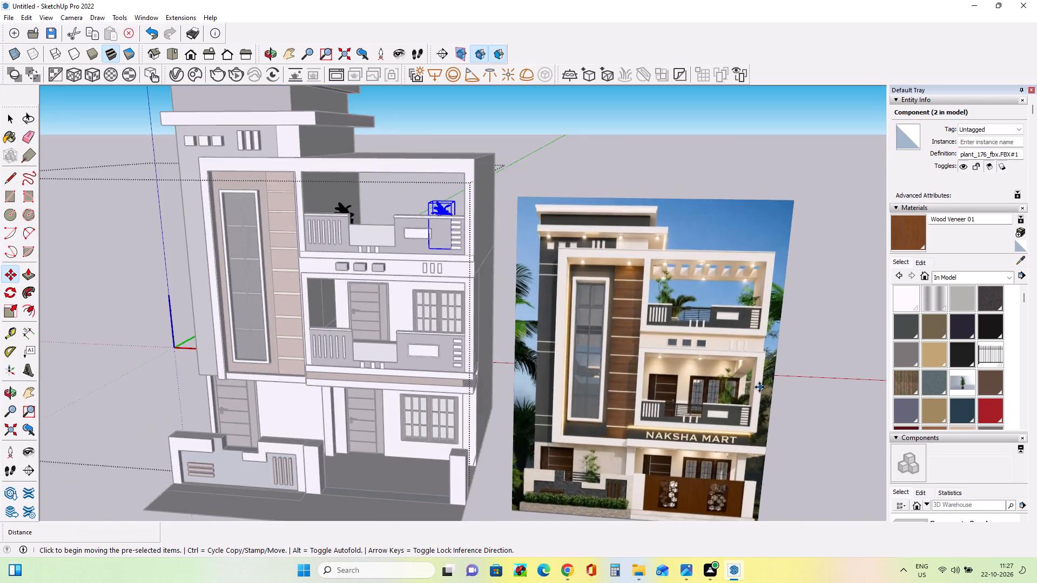
scroll(759, 387, up, 14)
scroll(760, 387, down, 4)
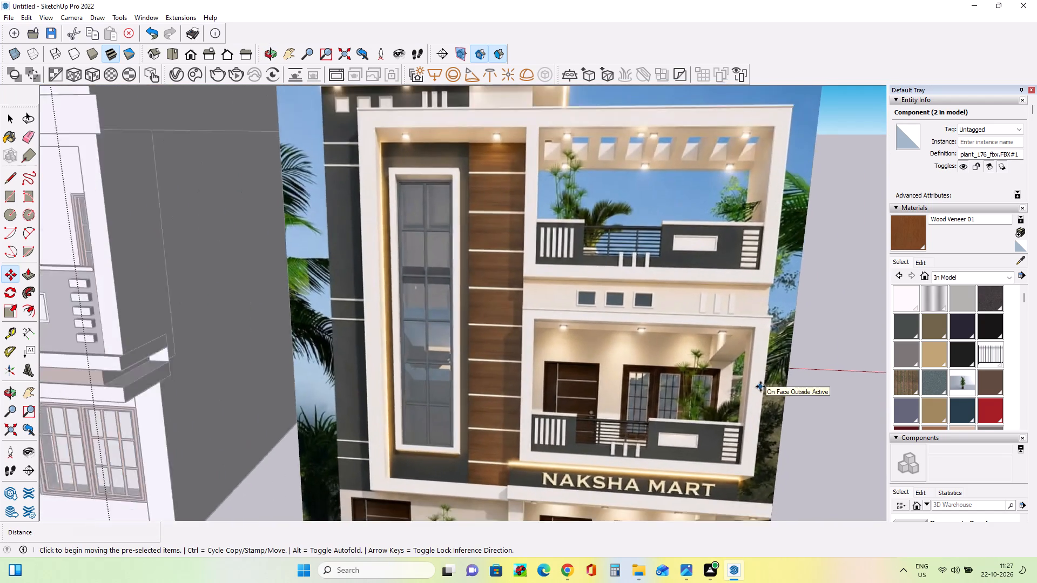
scroll(760, 387, down, 13)
middle_drag(760, 387, 760, 405)
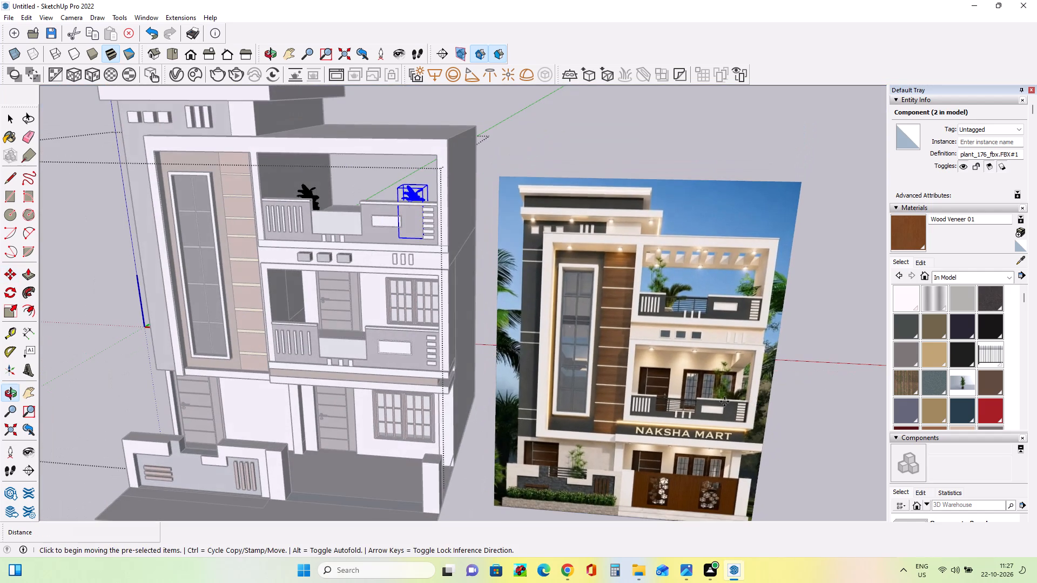
click(398, 239)
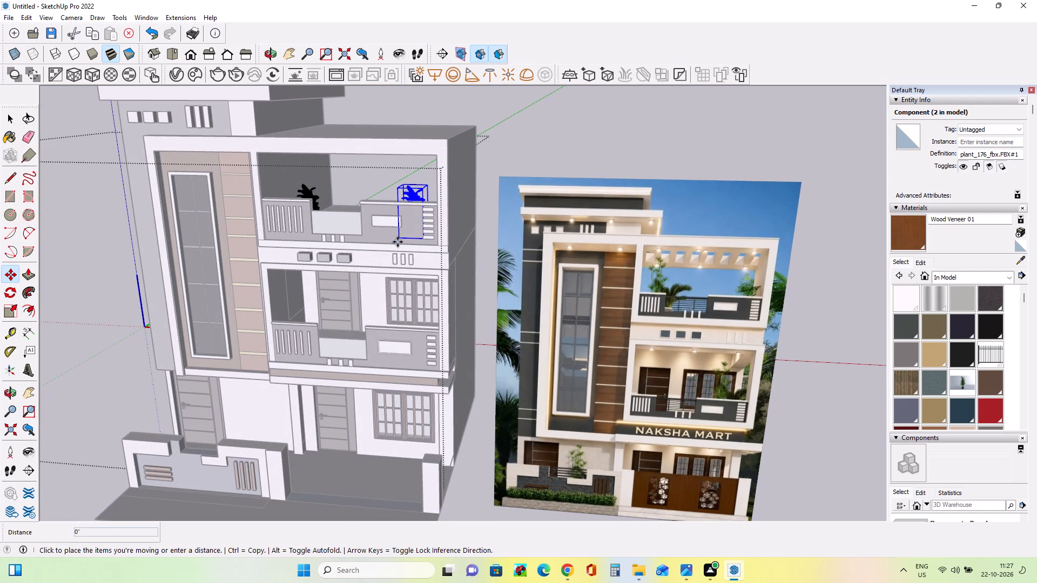
click(203, 462)
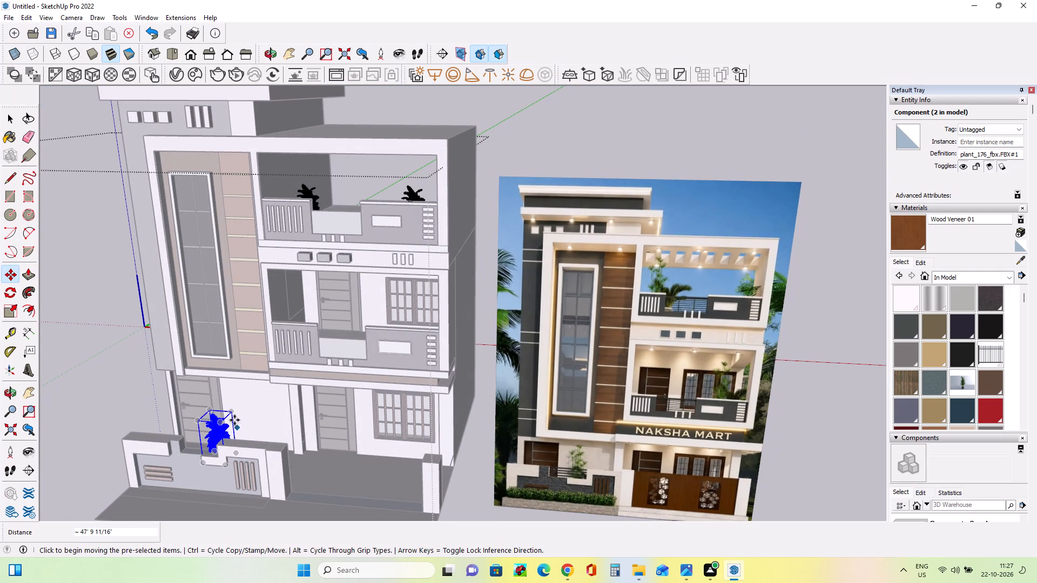
Copy the plant at the compound wall about 36' 9" up to the first-floor balcony, behind its solid parapet panel.
click(200, 451)
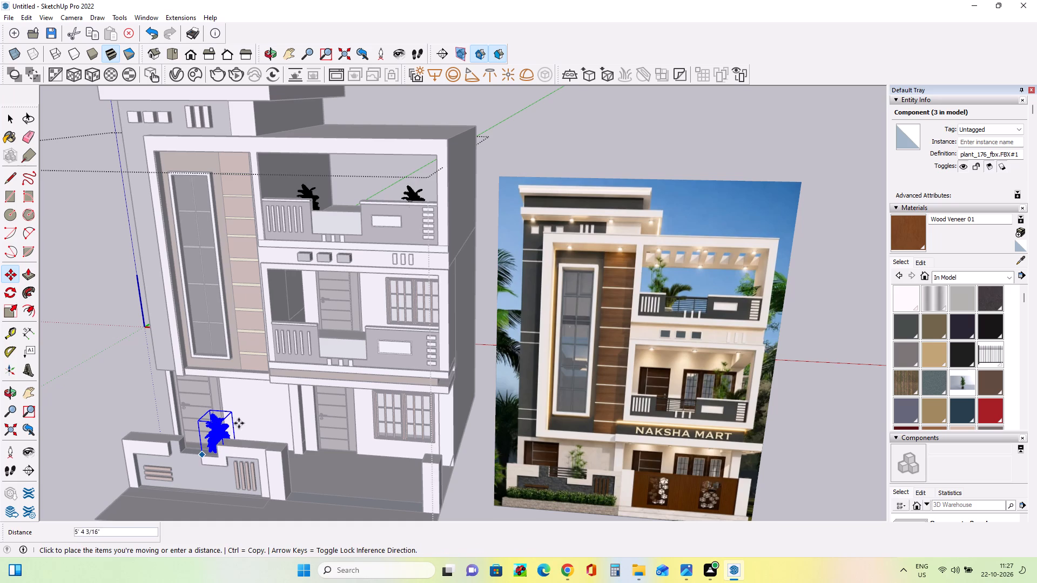
click(408, 356)
Leave the group open for editing and return to the whole model.
middle_drag(317, 356, 329, 364)
click(4, 116)
click(4, 118)
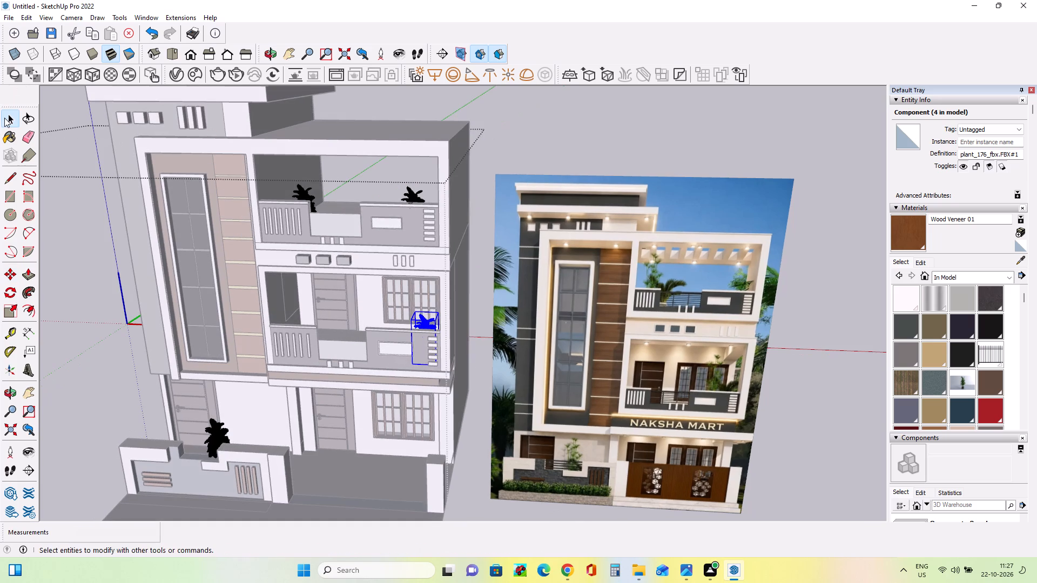
double_click(45, 110)
middle_drag(246, 263, 333, 192)
scroll(333, 192, down, 8)
scroll(373, 268, down, 5)
middle_drag(426, 291, 390, 352)
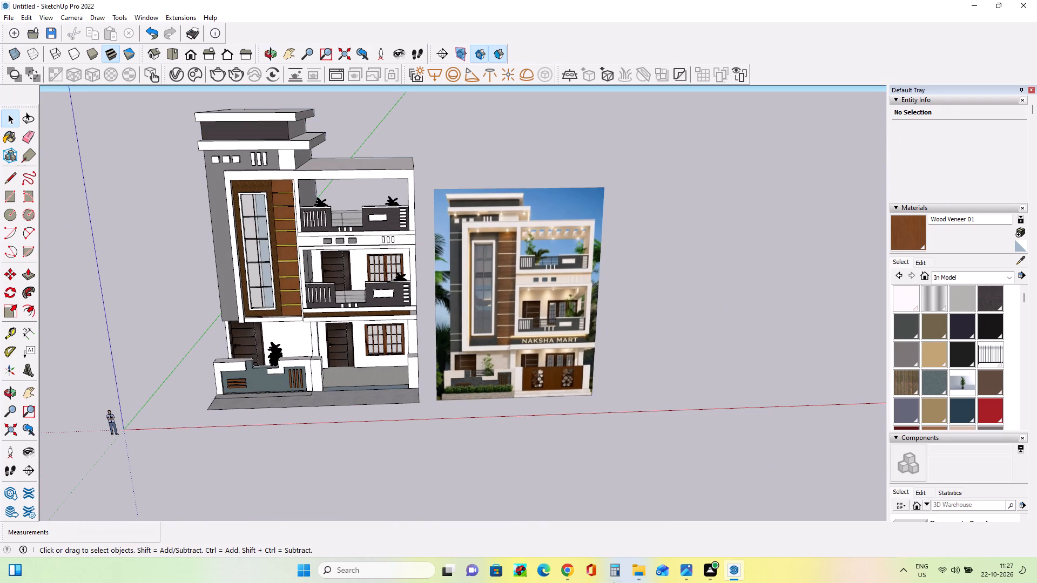
Switch to Chrome and search 3D Warehouse for "GATE".
click(567, 574)
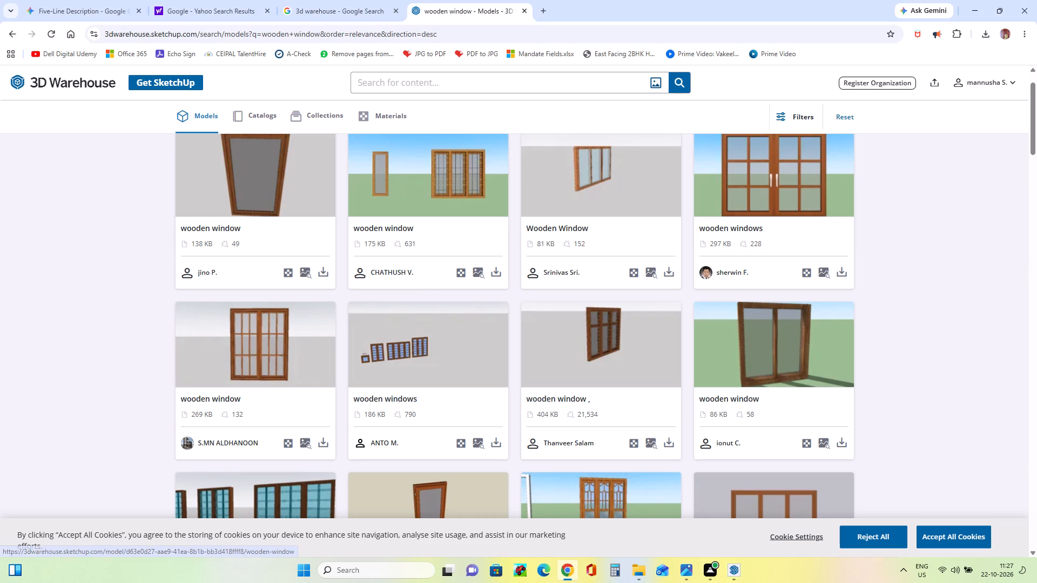
click(428, 82)
text(GATE)
key(Return)
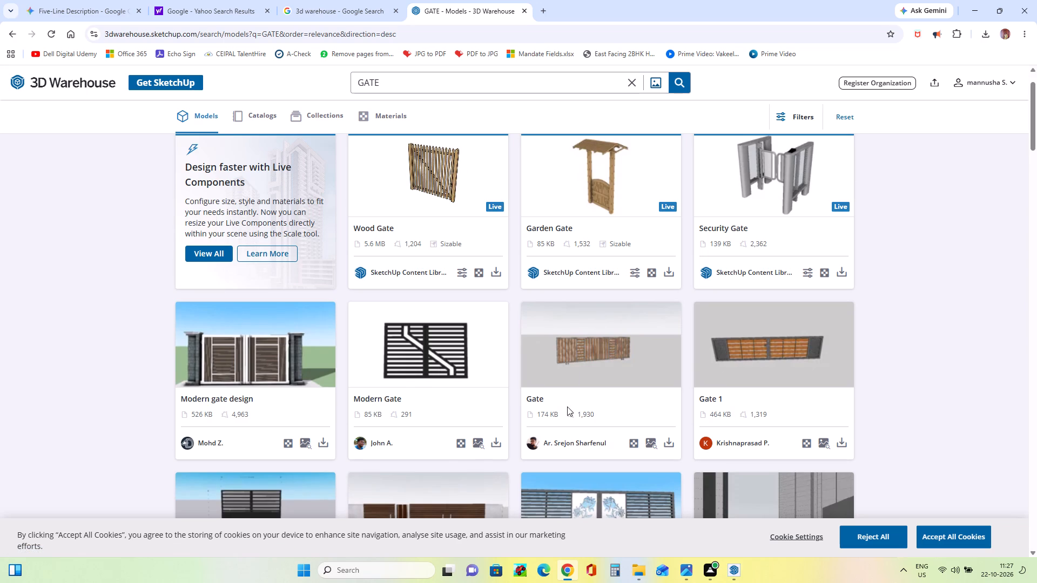
Browse the gate models, loading more results, for a double gate with decorative panels like the reference image's.
scroll(439, 452, down, 7)
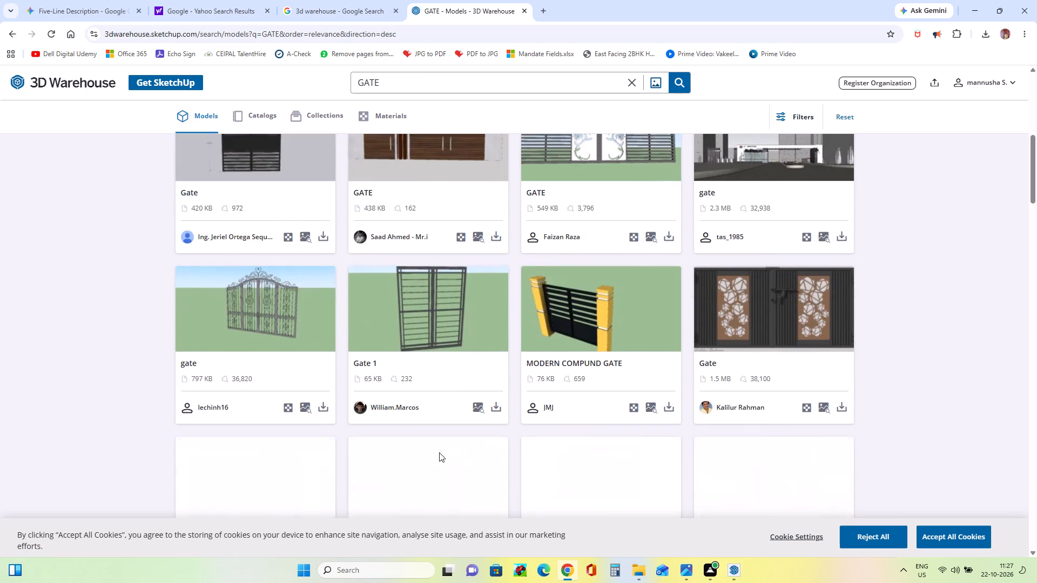
scroll(439, 452, down, 7)
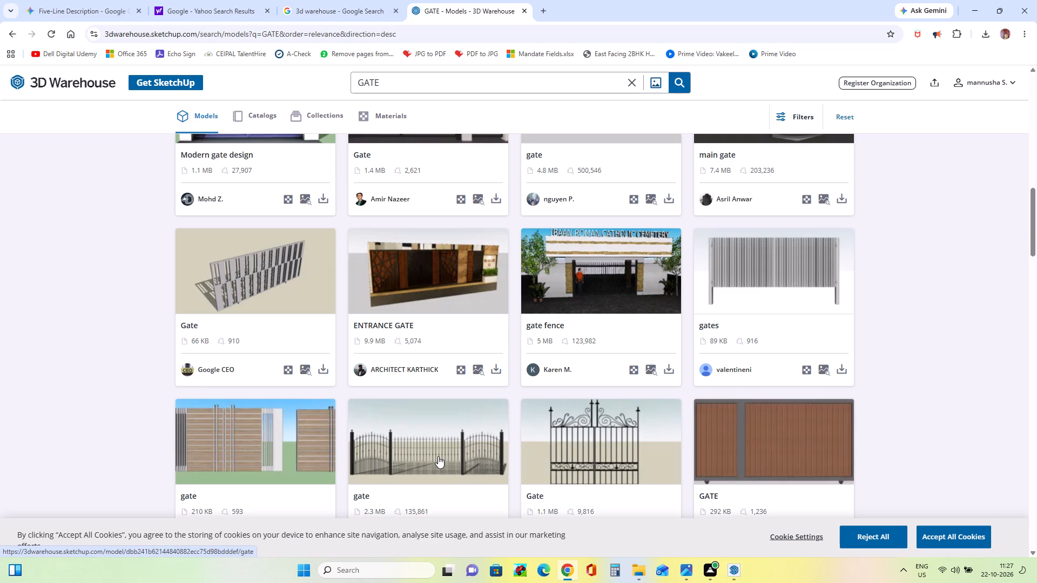
scroll(438, 456, down, 7)
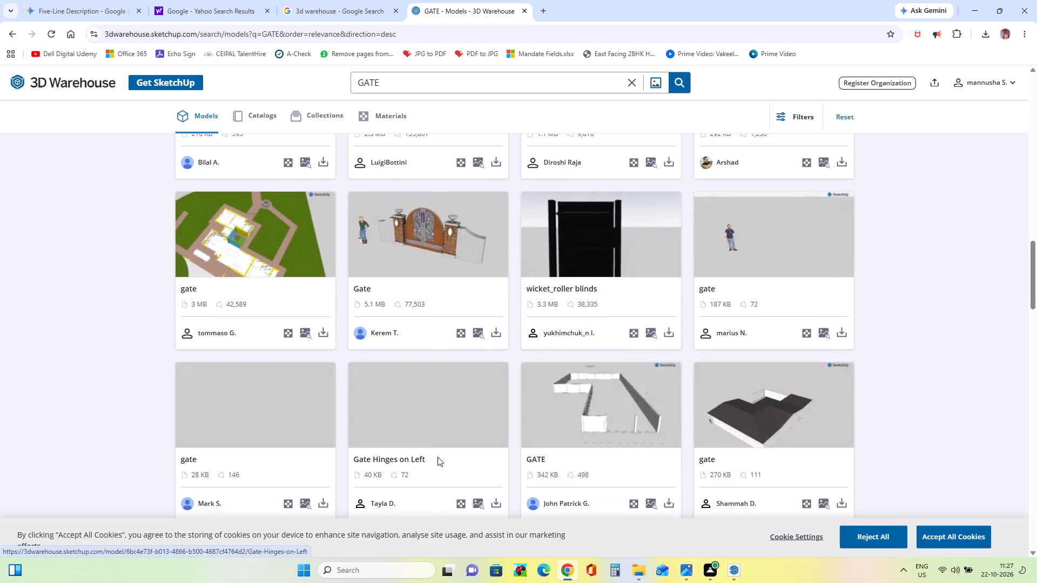
scroll(437, 457, down, 7)
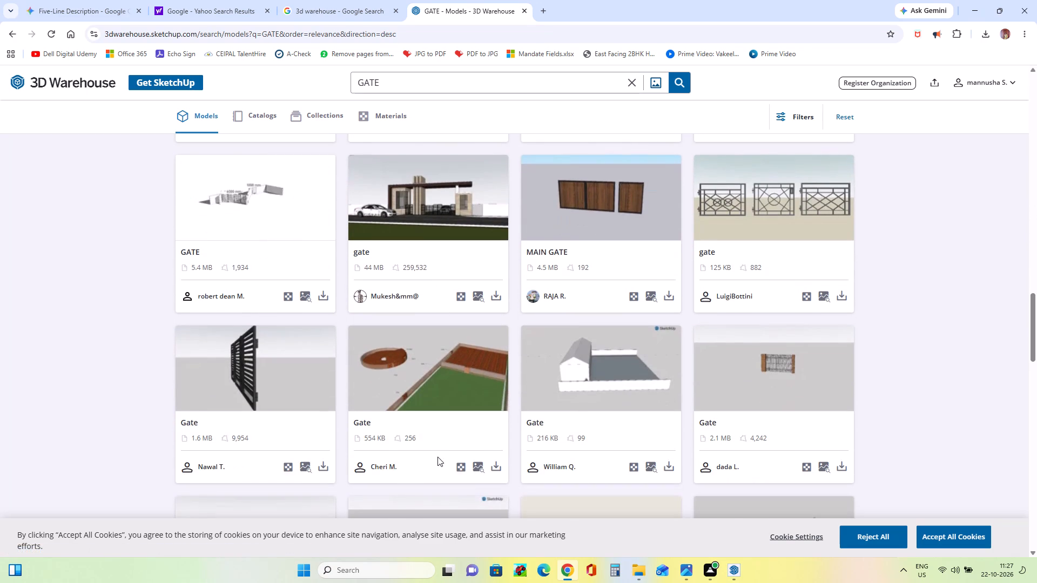
scroll(437, 457, down, 7)
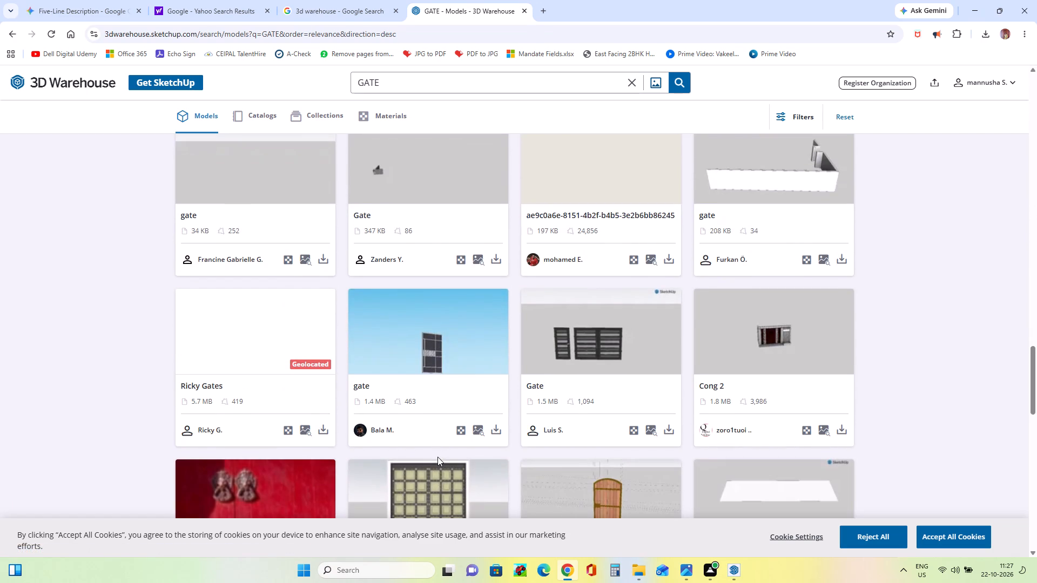
scroll(437, 457, down, 8)
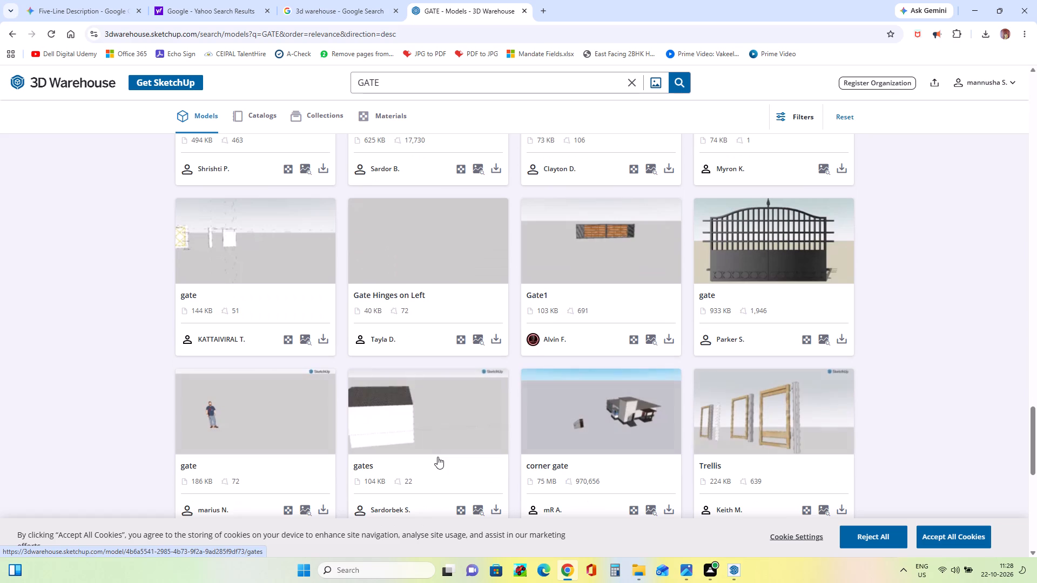
scroll(437, 457, up, 8)
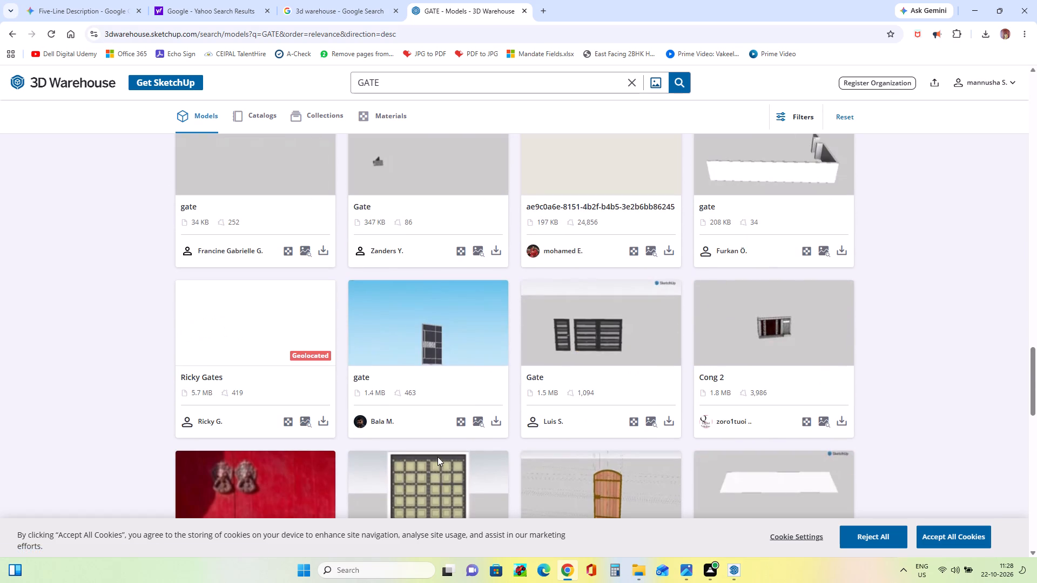
scroll(437, 457, up, 2)
scroll(437, 458, down, 9)
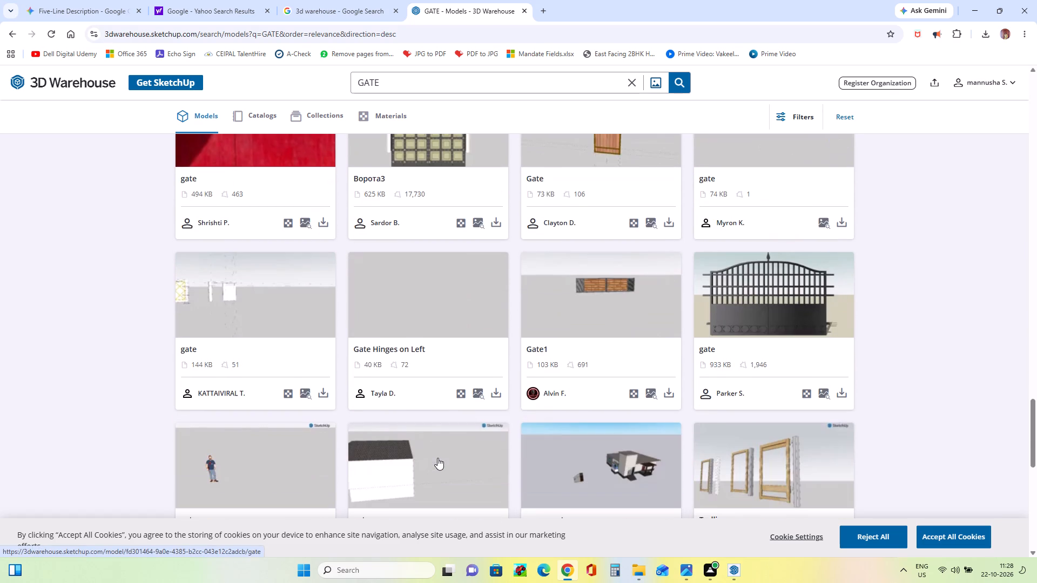
scroll(437, 458, down, 7)
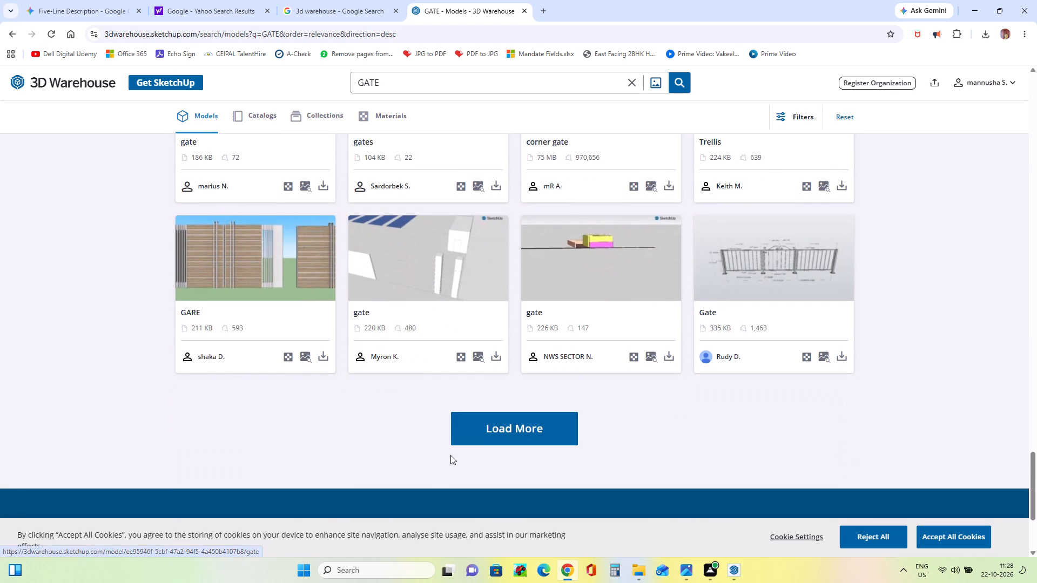
click(485, 433)
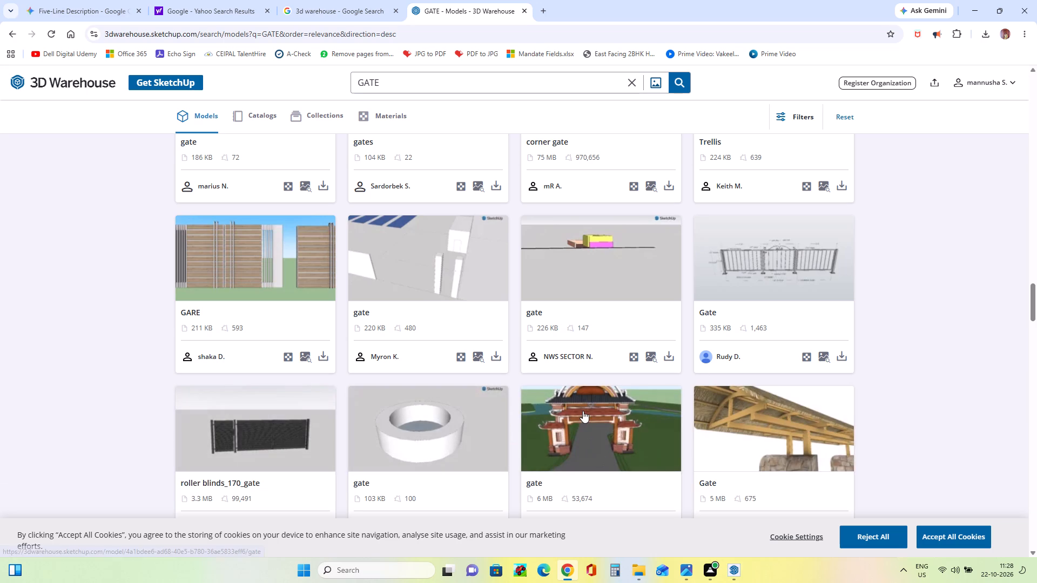
scroll(583, 411, down, 6)
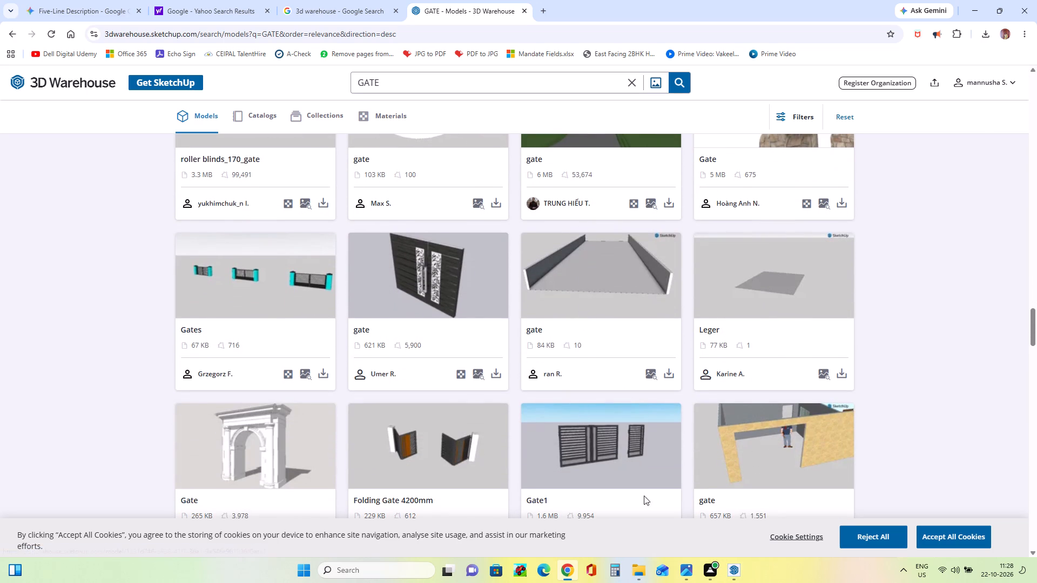
Download the 621 KB dark double gate with patterned vertical panels as a SketchUp file.
click(492, 374)
click(507, 401)
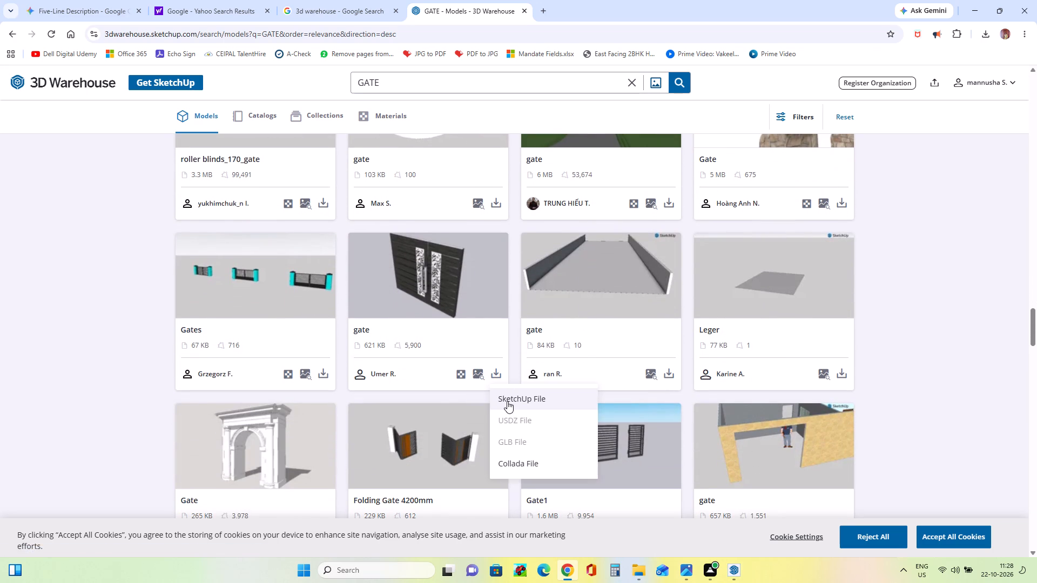
Switch back to SketchUp, import Component_51 from Downloads and place the gate on the ground in front of the reference image.
click(976, 2)
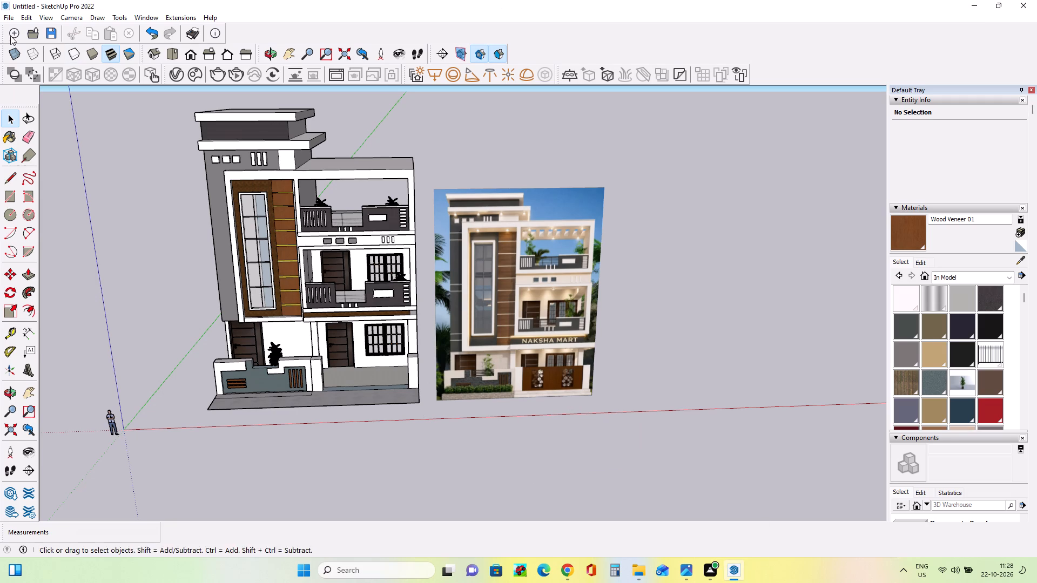
click(12, 17)
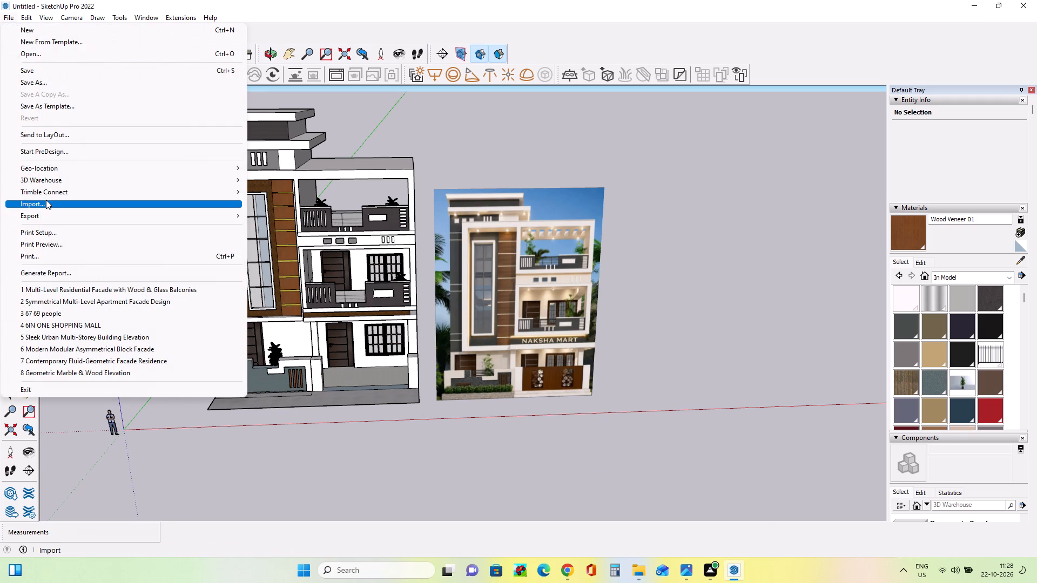
click(46, 200)
click(472, 246)
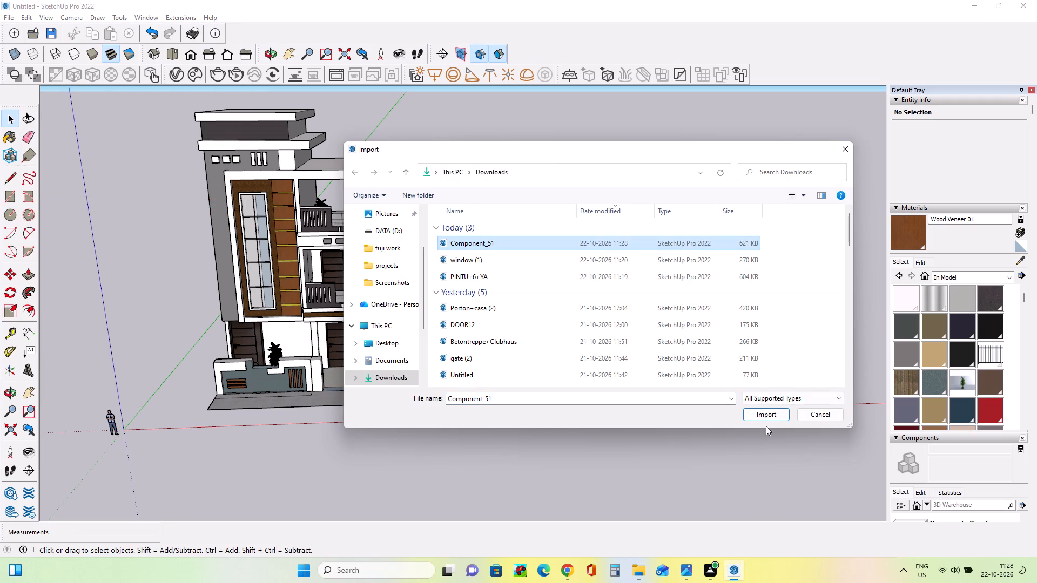
click(784, 415)
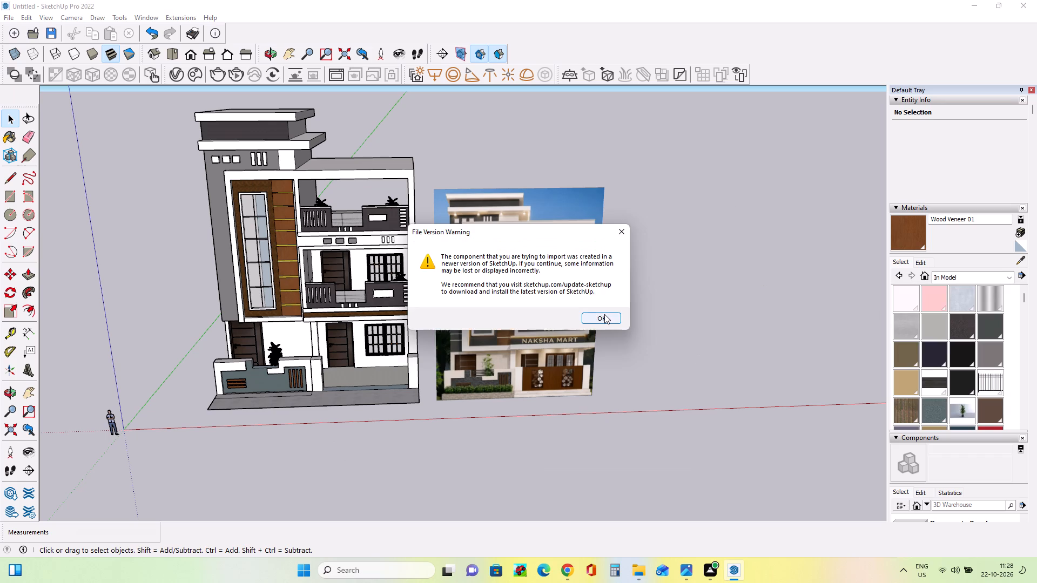
click(598, 314)
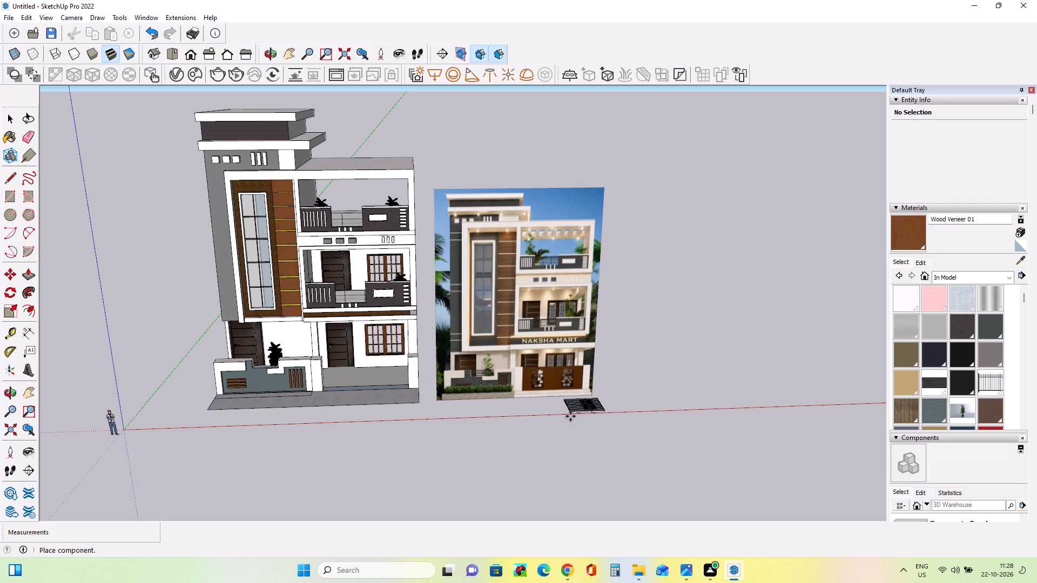
click(570, 416)
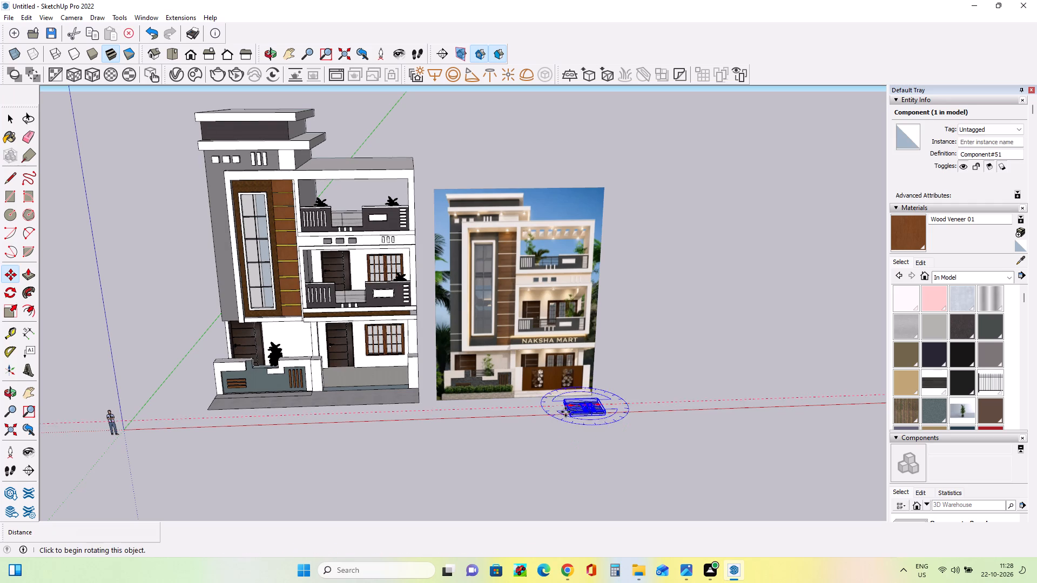
Rotate the imported gate 90° about the green axis from lying flat to standing on its end.
scroll(562, 413, up, 7)
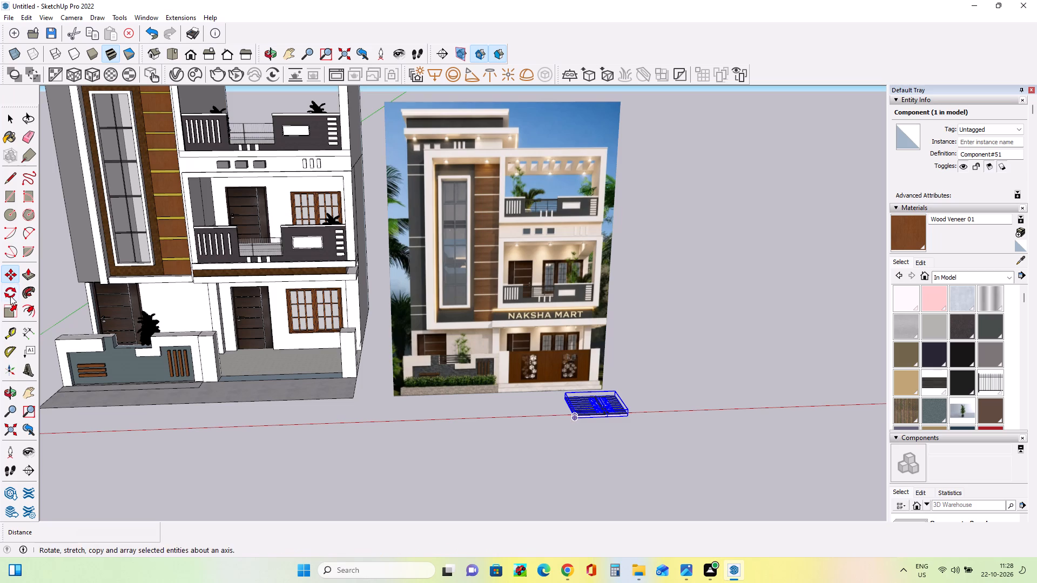
click(10, 296)
click(574, 408)
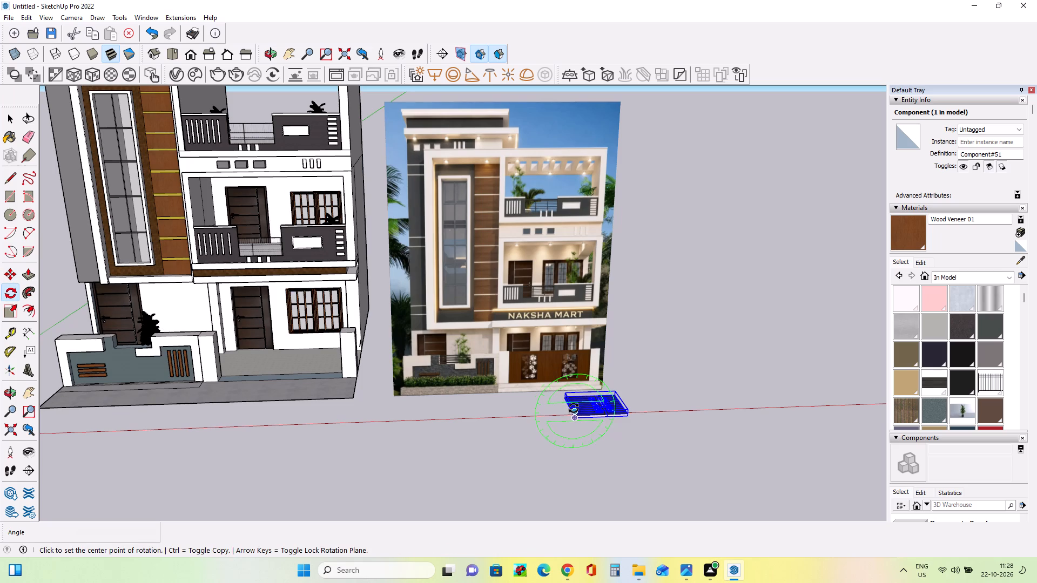
click(688, 392)
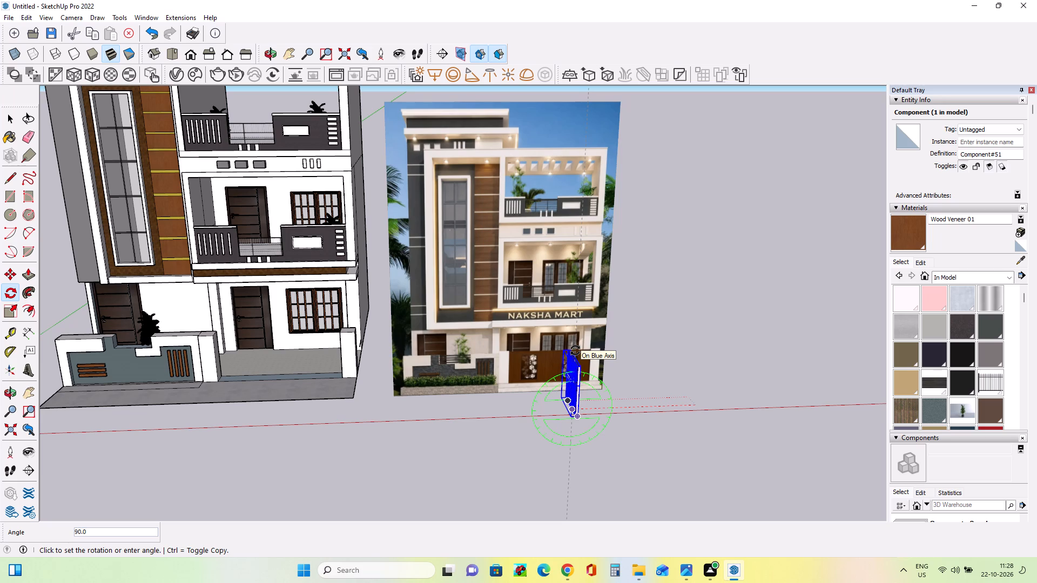
click(575, 350)
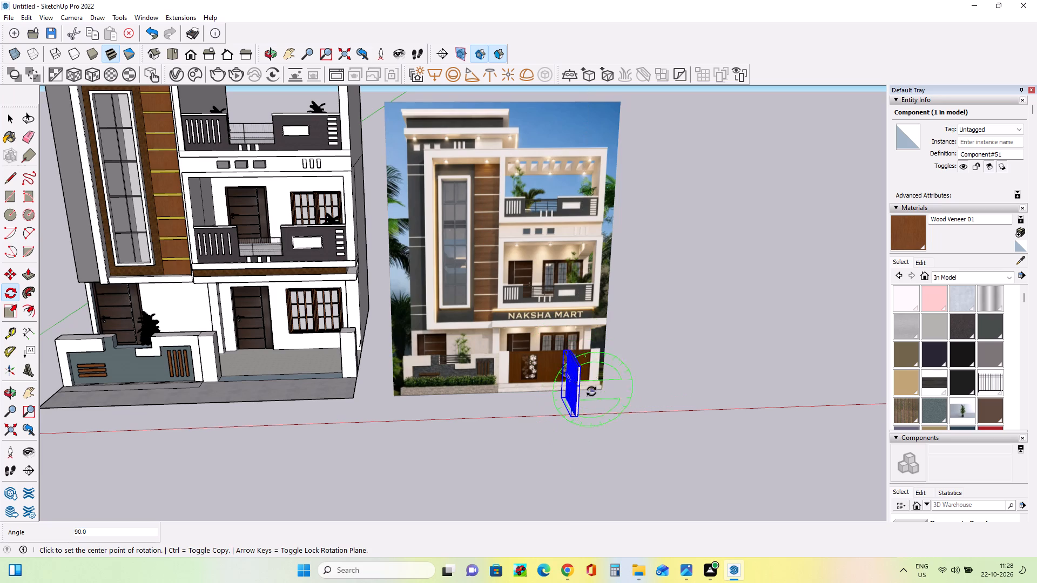
Rotate the gate 90° about the green axis at its upper corner, back to horizontal.
click(582, 368)
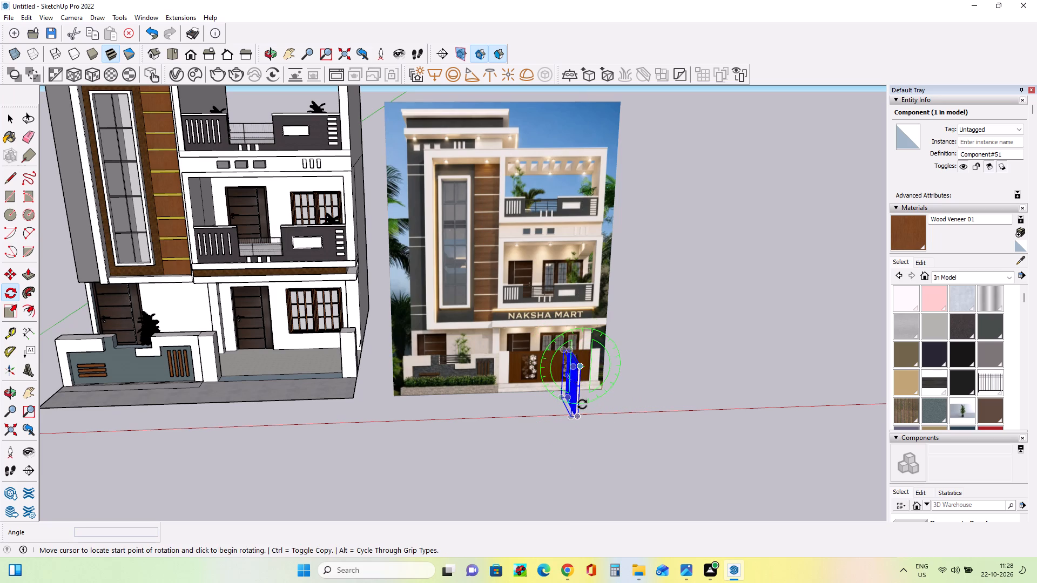
click(581, 408)
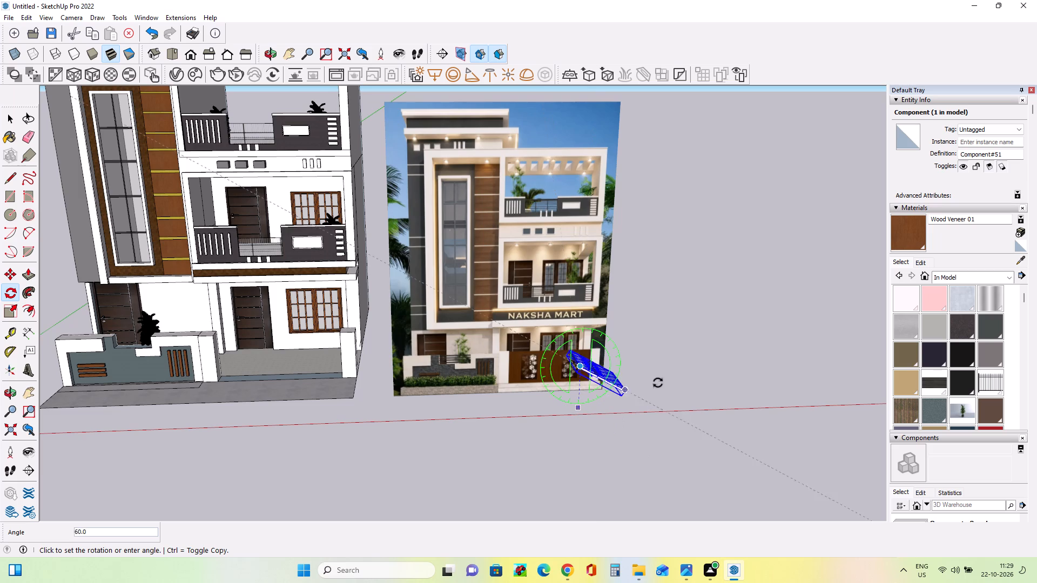
click(655, 364)
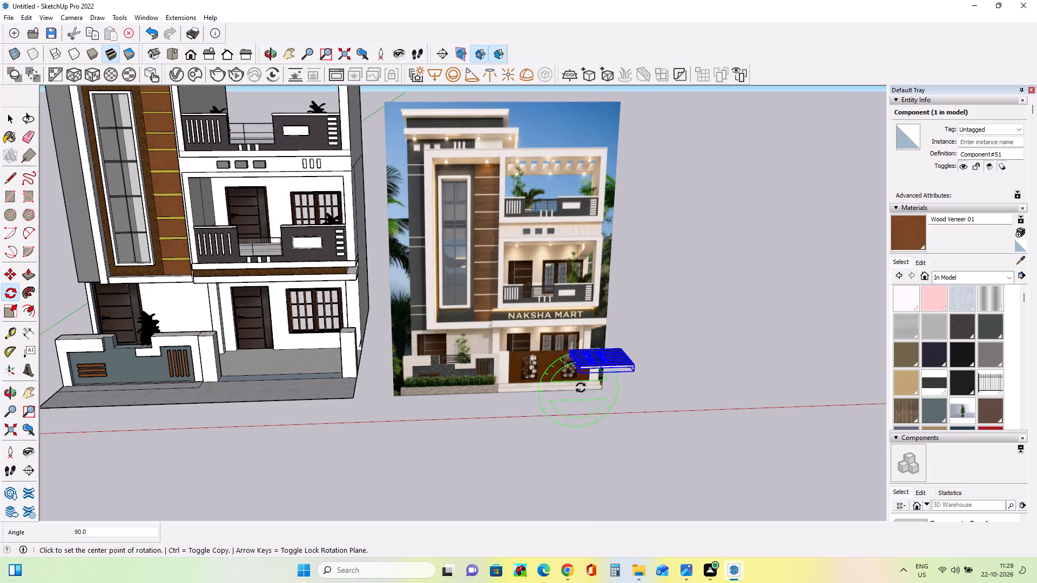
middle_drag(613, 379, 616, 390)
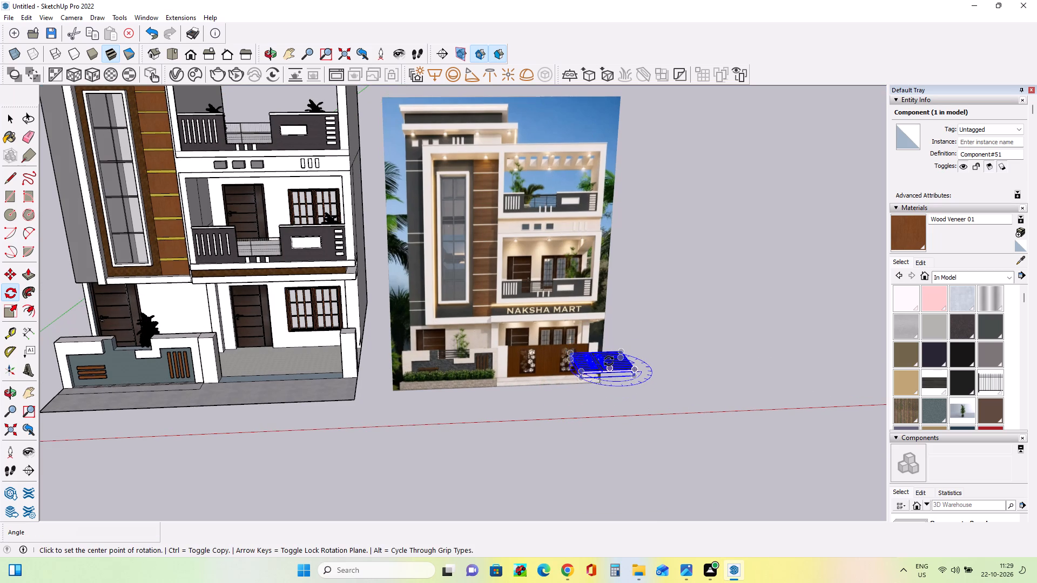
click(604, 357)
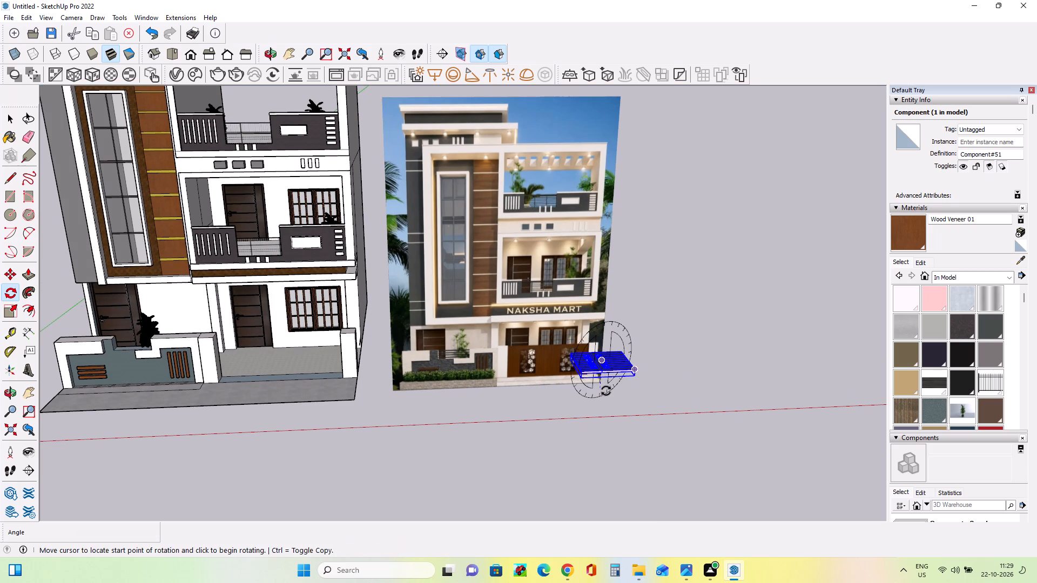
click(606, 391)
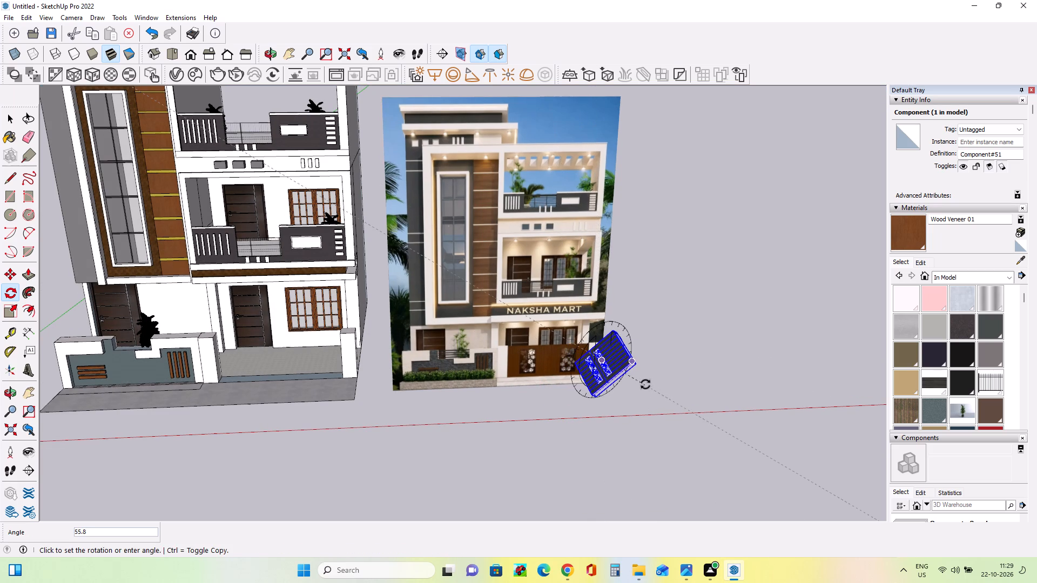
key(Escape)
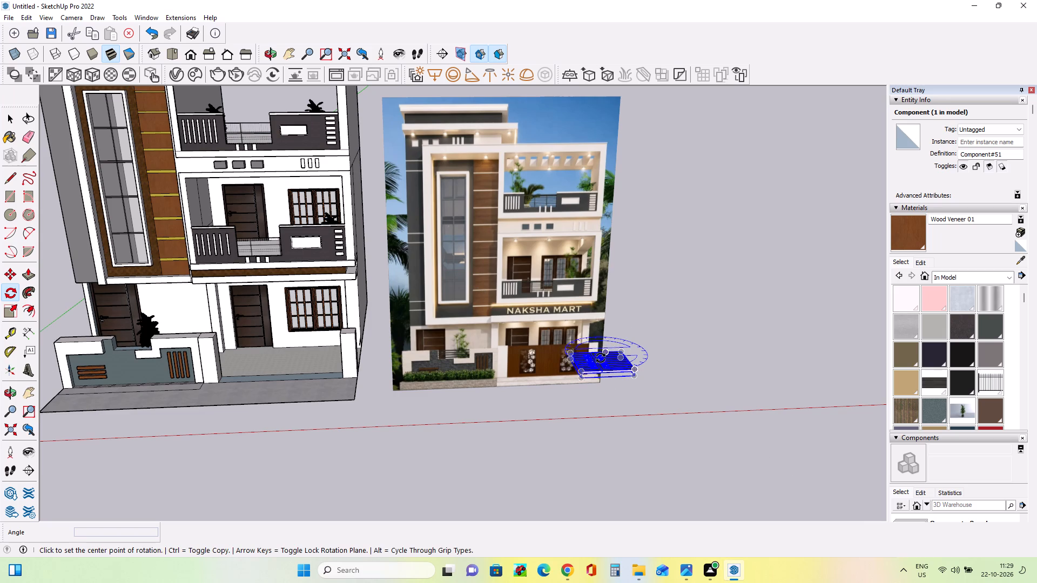
Rotate the gate 90° about the red axis around its middle so that it stands upright facing the front.
click(601, 359)
click(609, 383)
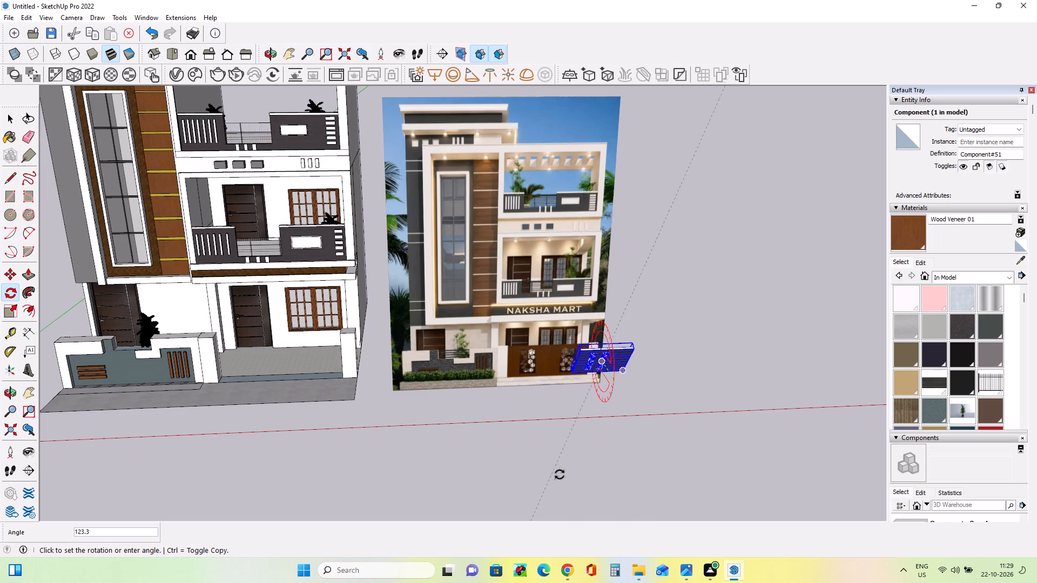
click(589, 485)
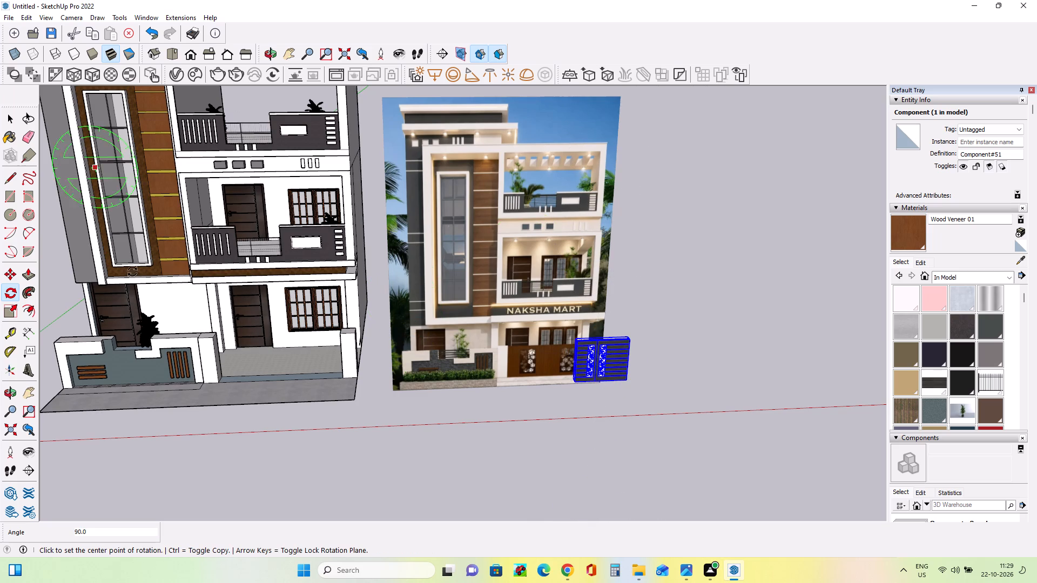
Move the gate into the front entrance opening, with its lower corner at the base of the post ending the planter wall.
click(9, 278)
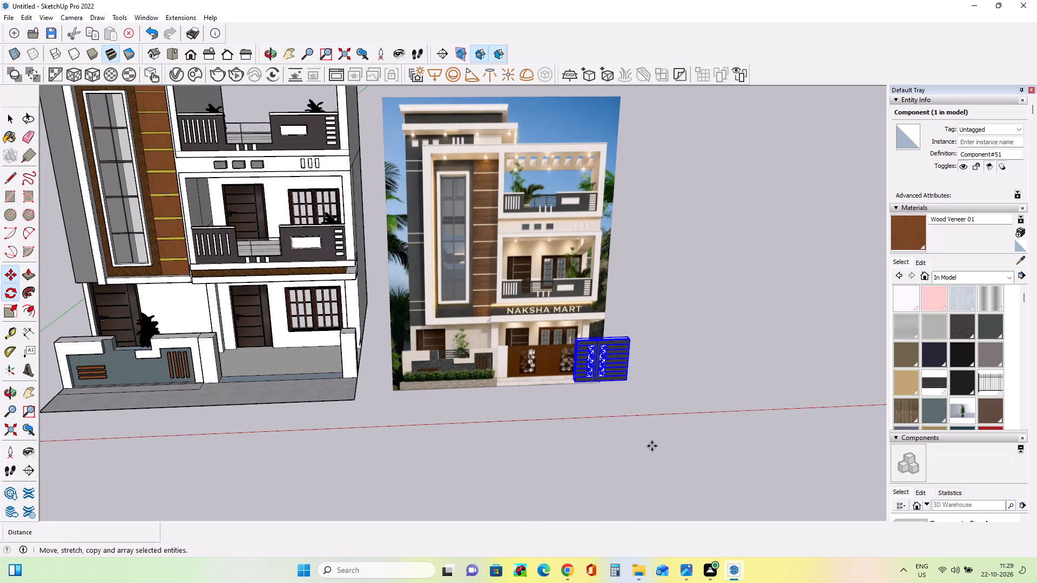
click(575, 383)
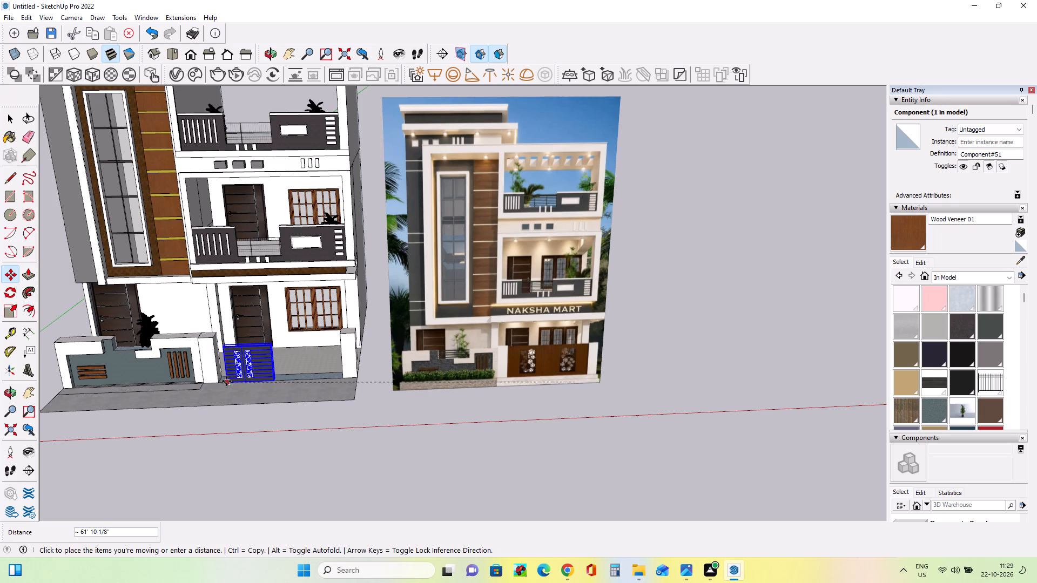
click(220, 381)
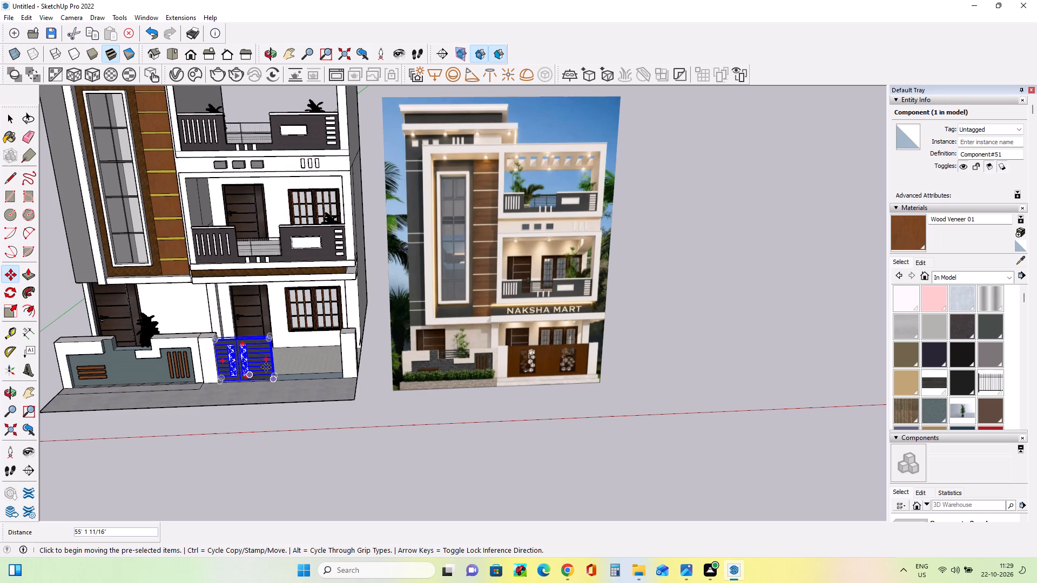
scroll(266, 367, up, 1)
scroll(266, 367, down, 1)
scroll(266, 367, up, 5)
middle_drag(287, 388, 348, 370)
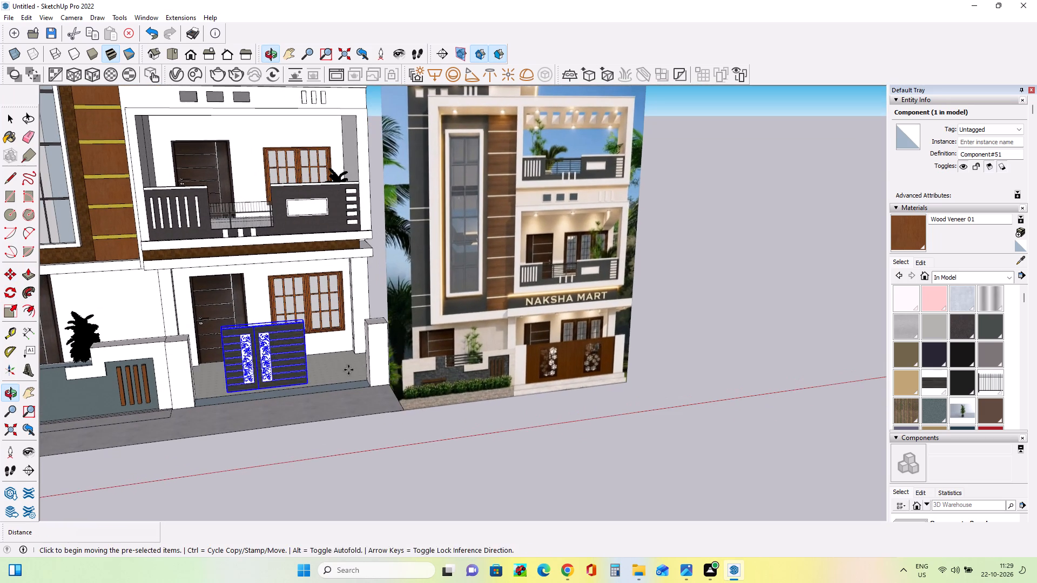
click(230, 389)
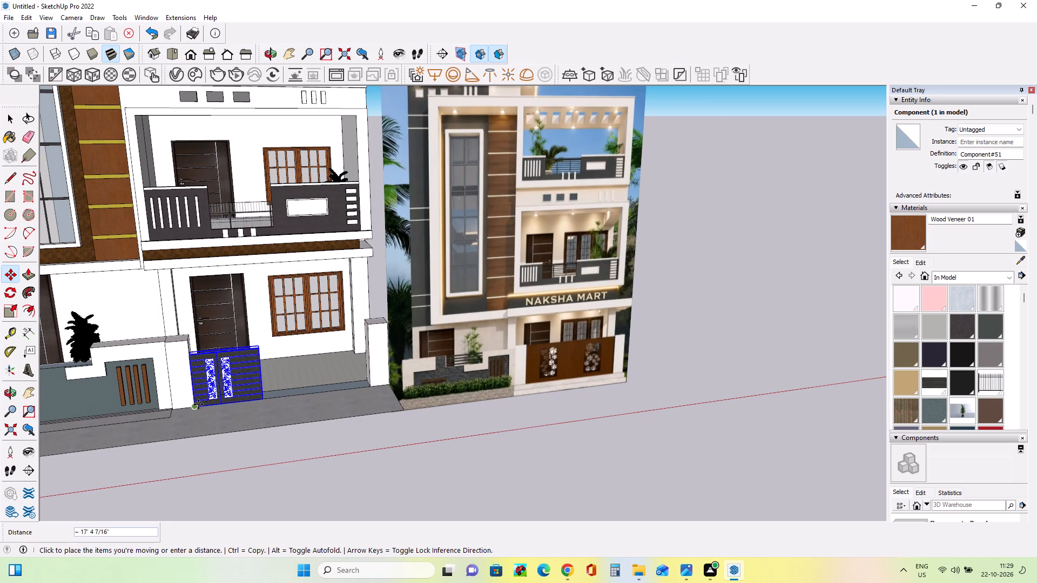
click(198, 404)
Scale the gate along the red axis to about 2.70 so it spans the opening between the two posts, and deselect it.
middle_drag(365, 406, 257, 410)
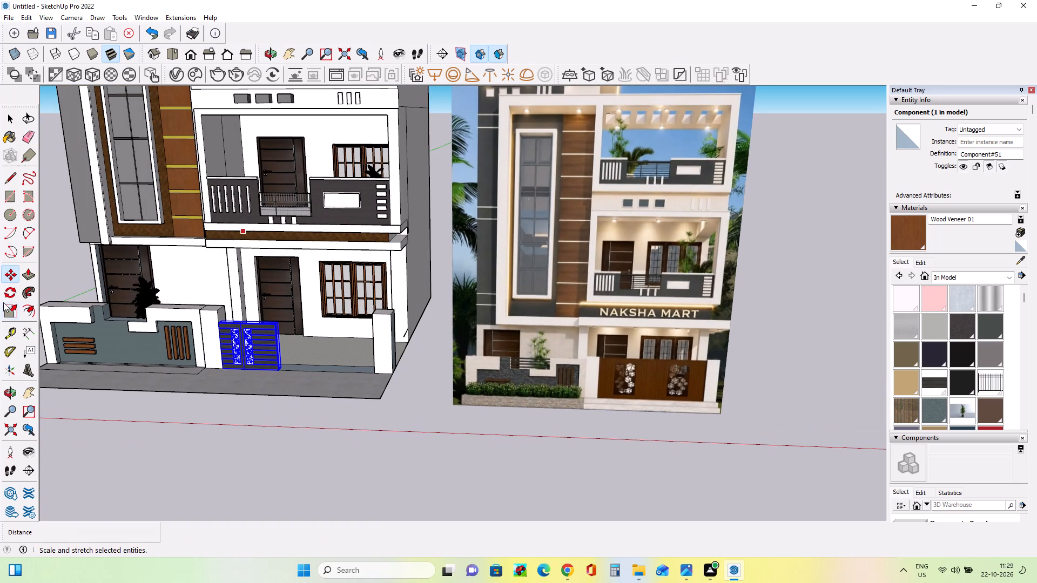
click(3, 309)
scroll(285, 344, up, 8)
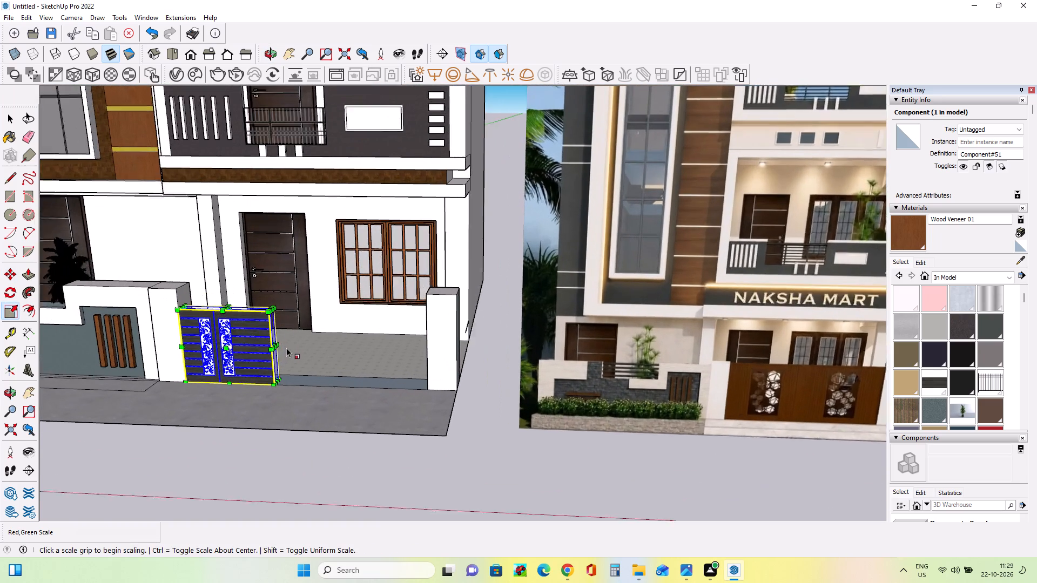
click(278, 341)
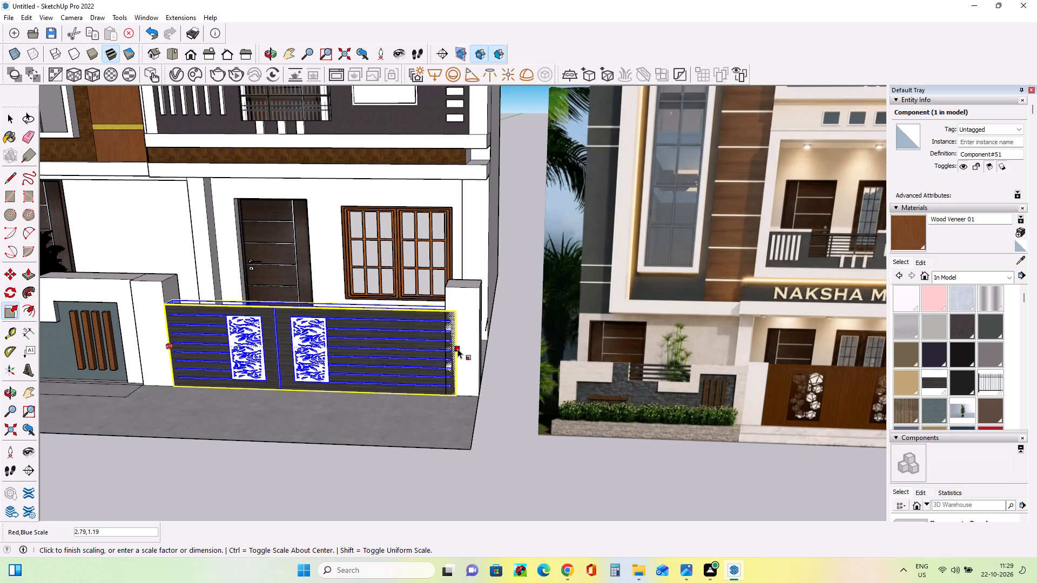
scroll(442, 350, up, 5)
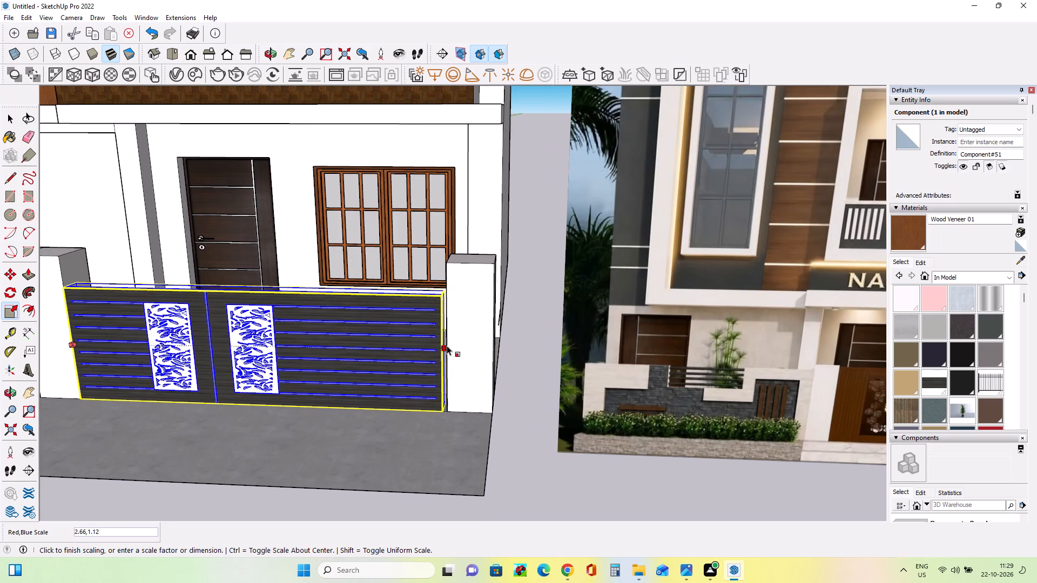
click(451, 345)
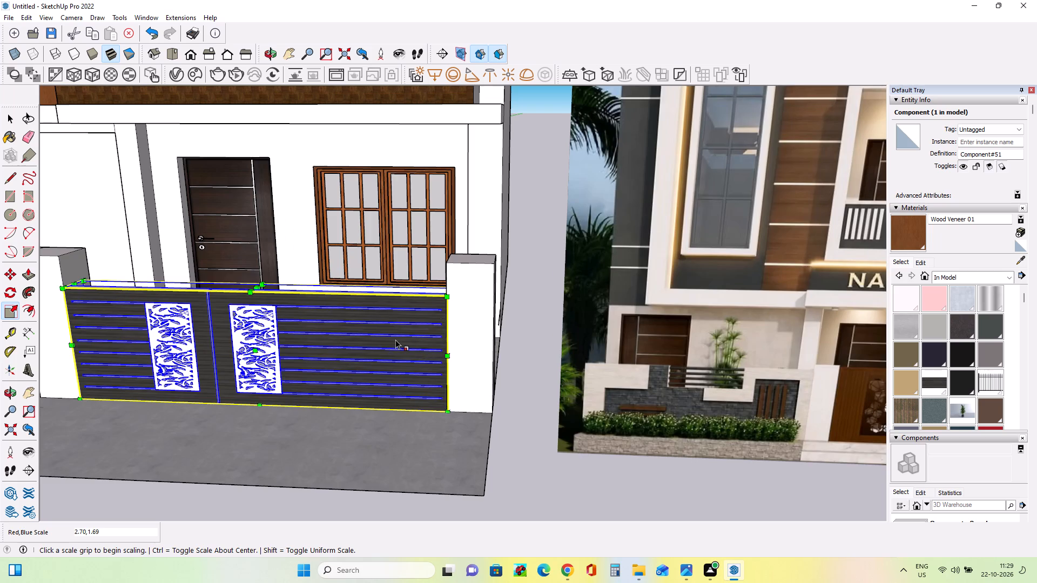
scroll(395, 340, down, 13)
middle_drag(435, 355, 490, 325)
scroll(490, 325, down, 3)
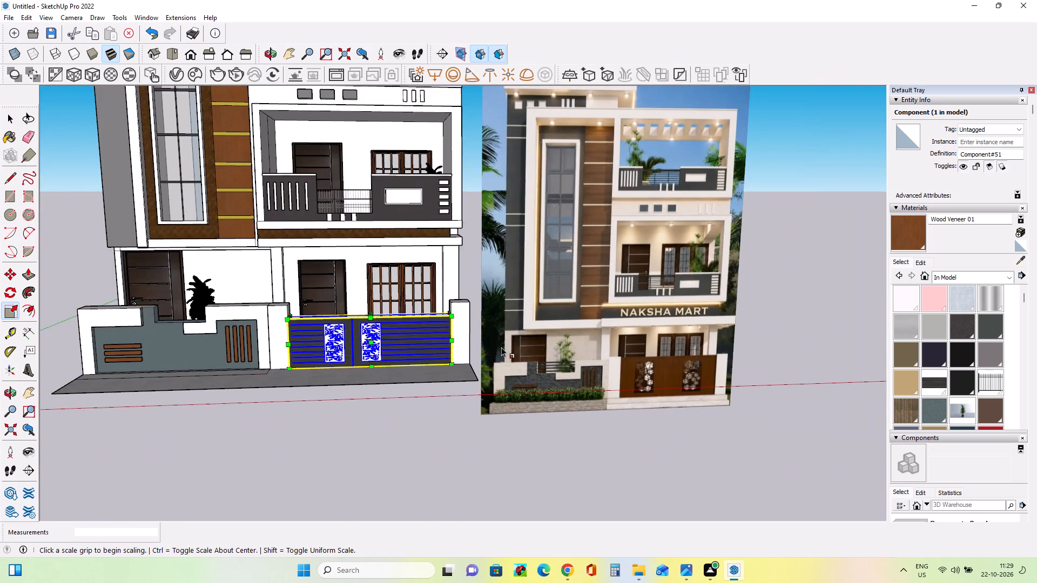
scroll(501, 347, down, 9)
click(15, 118)
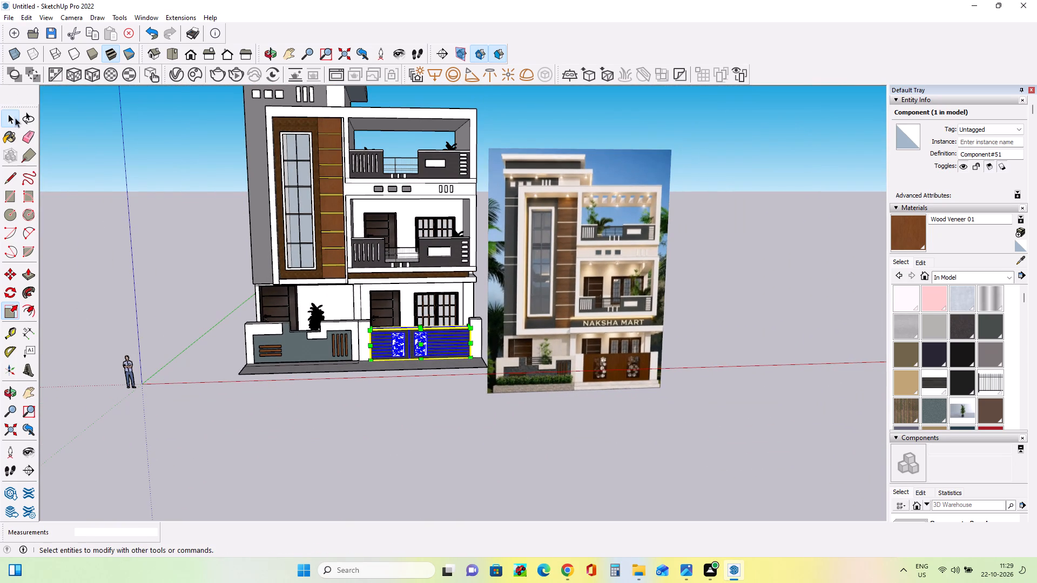
click(213, 158)
Compare the whole house model with the reference image to find details still missing on the facade.
middle_drag(222, 231, 240, 249)
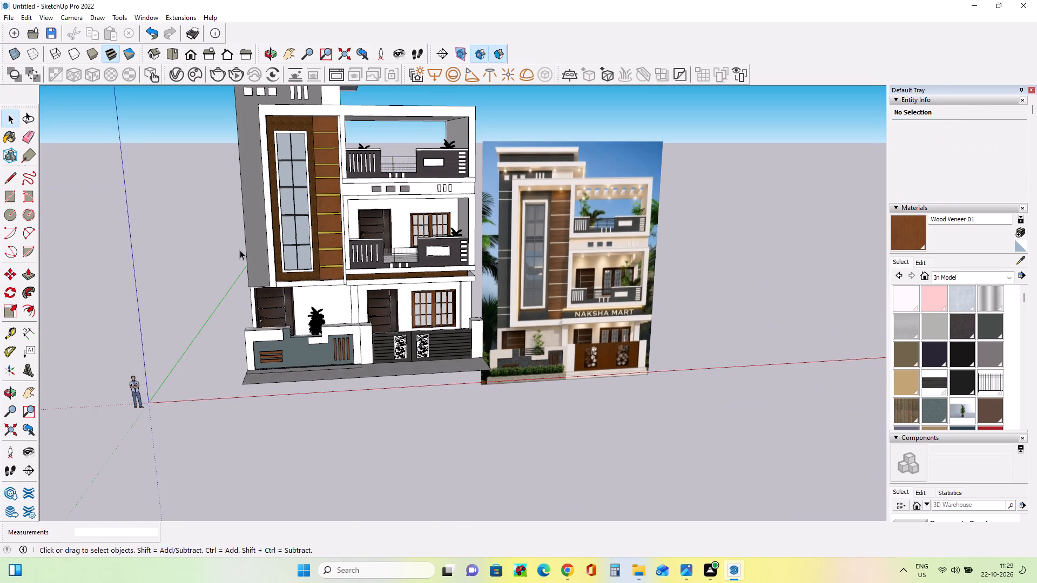
scroll(513, 320, up, 4)
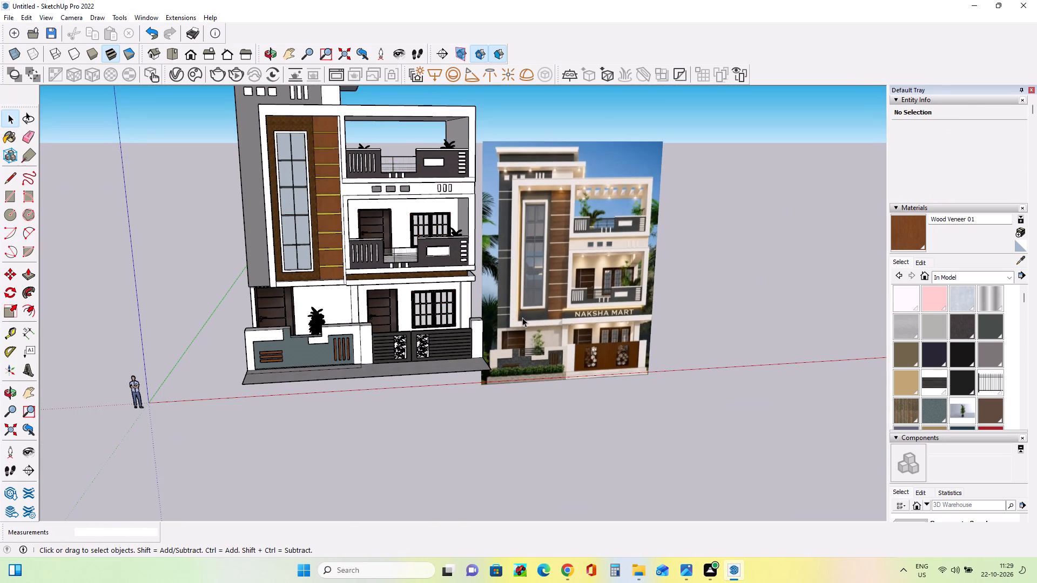
scroll(360, 351, down, 11)
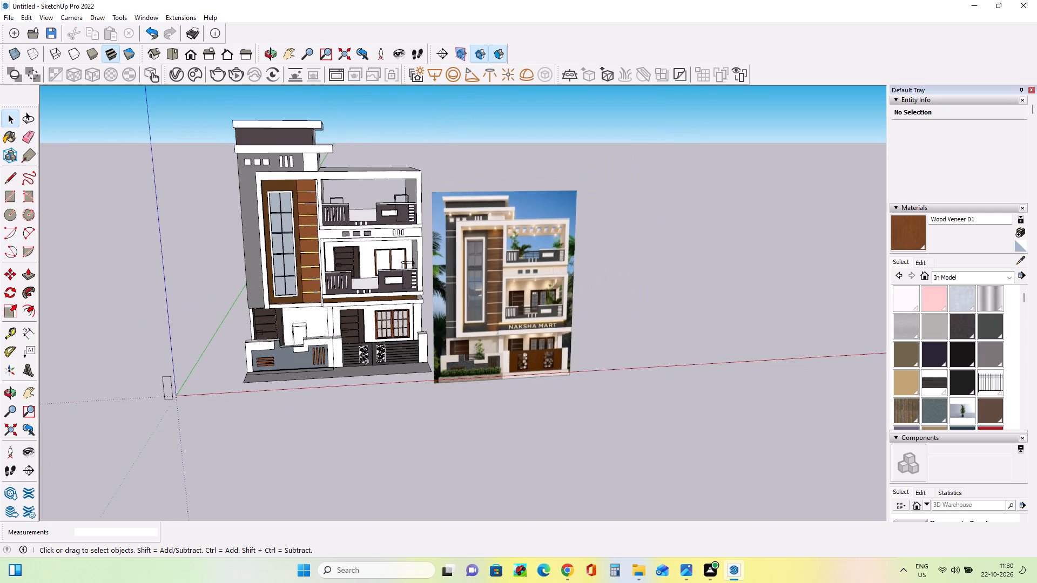
middle_drag(500, 345, 473, 332)
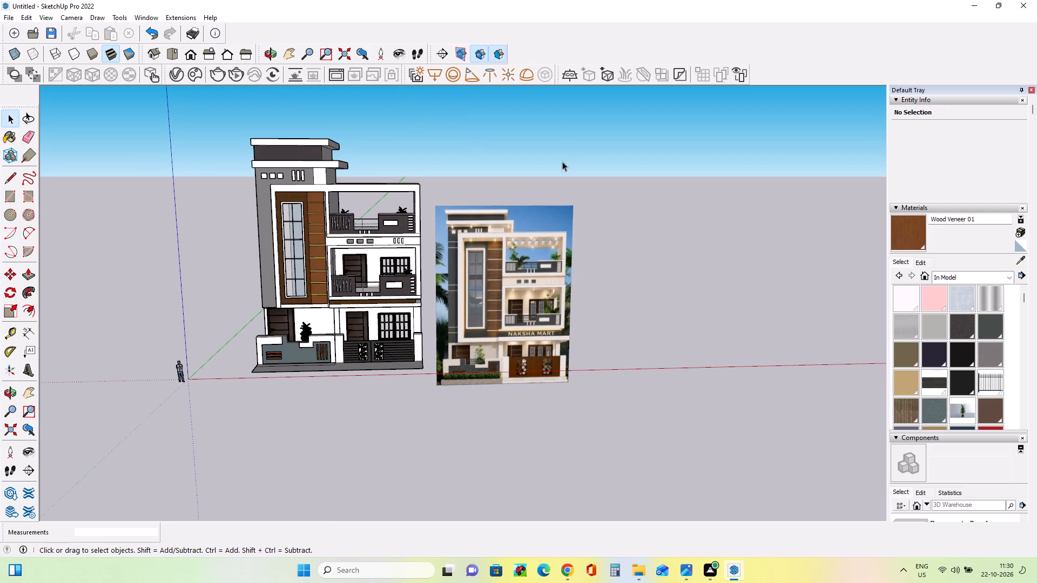
scroll(282, 344, up, 3)
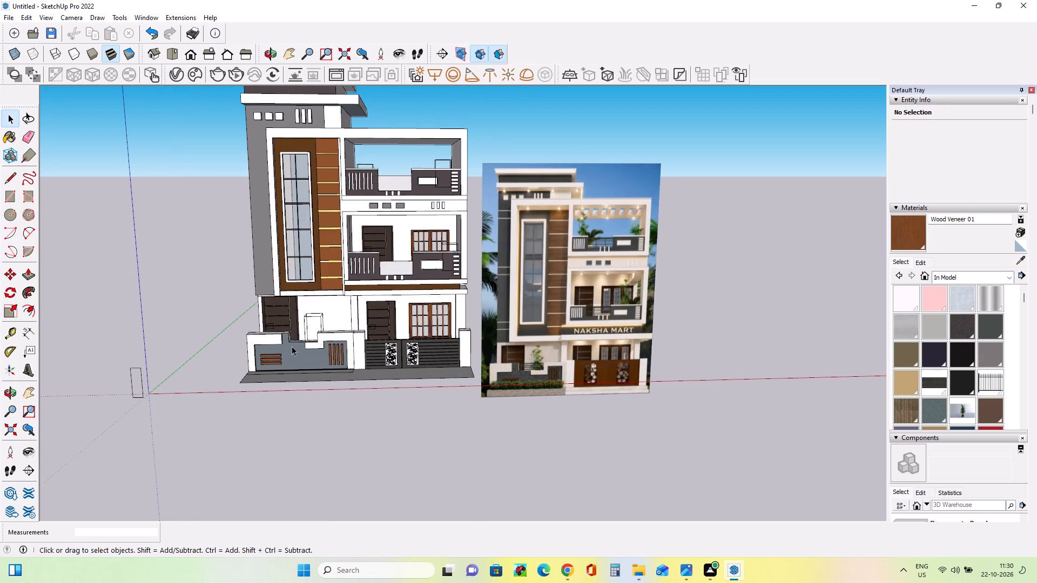
middle_drag(340, 342, 360, 358)
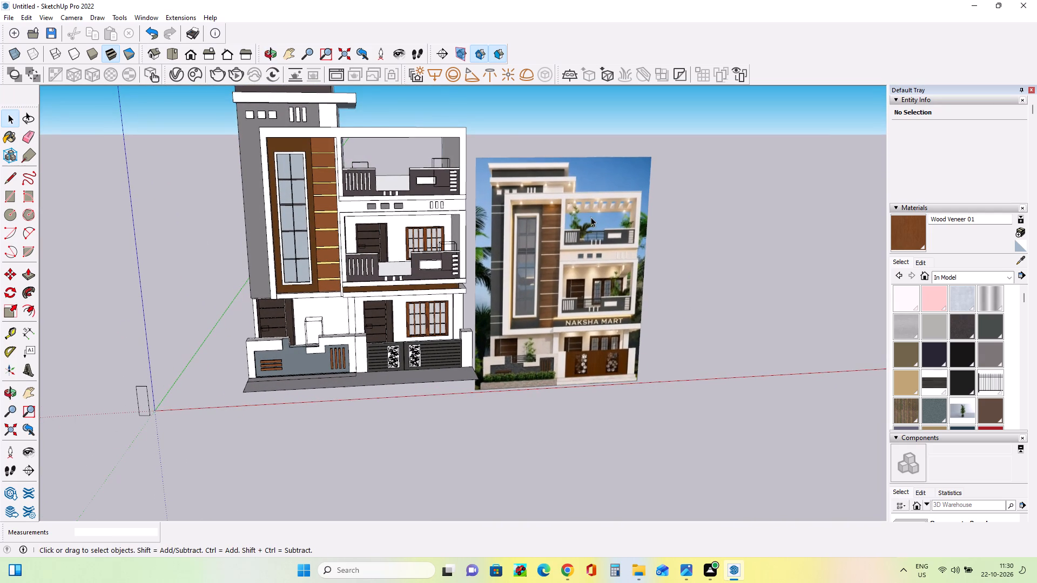
Draw two thin rectangles, about 8 5/16" and 7 7/8" by 4' 9 3/4", across the upper grey wall strip beside the window frame.
click(548, 298)
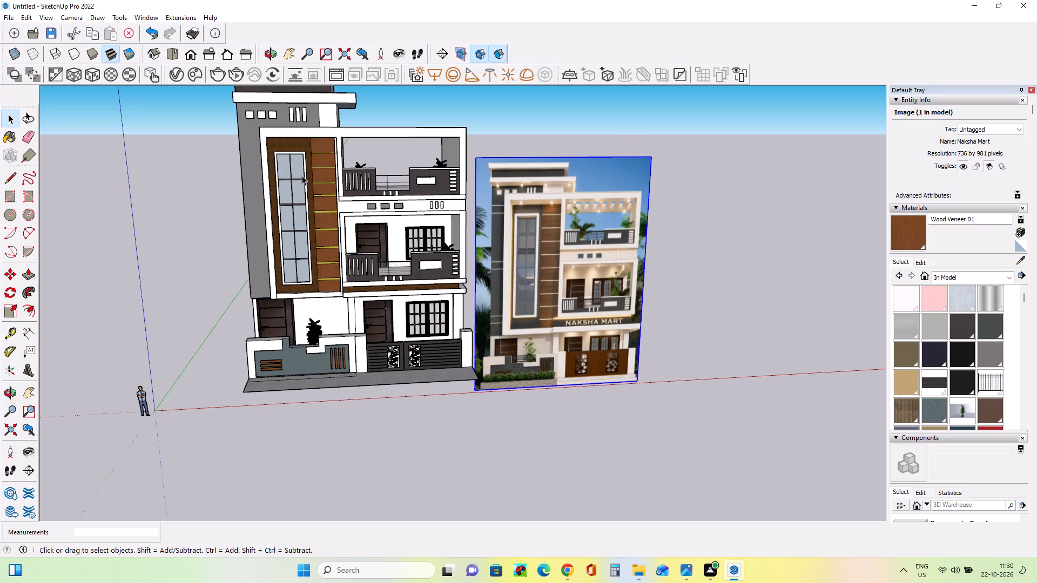
click(5, 193)
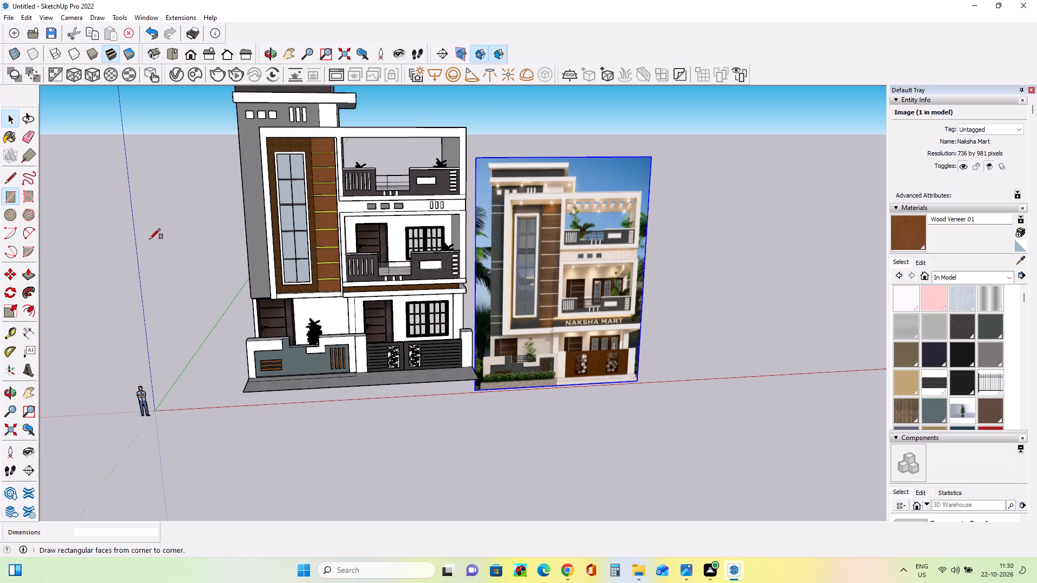
scroll(246, 171, up, 7)
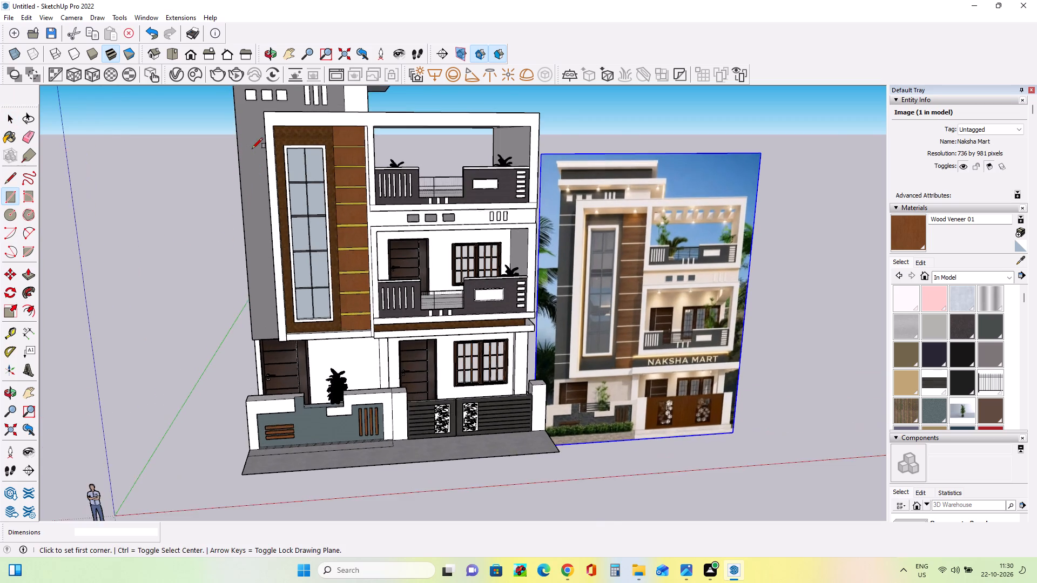
scroll(252, 148, up, 2)
middle_drag(259, 144, 388, 146)
click(273, 127)
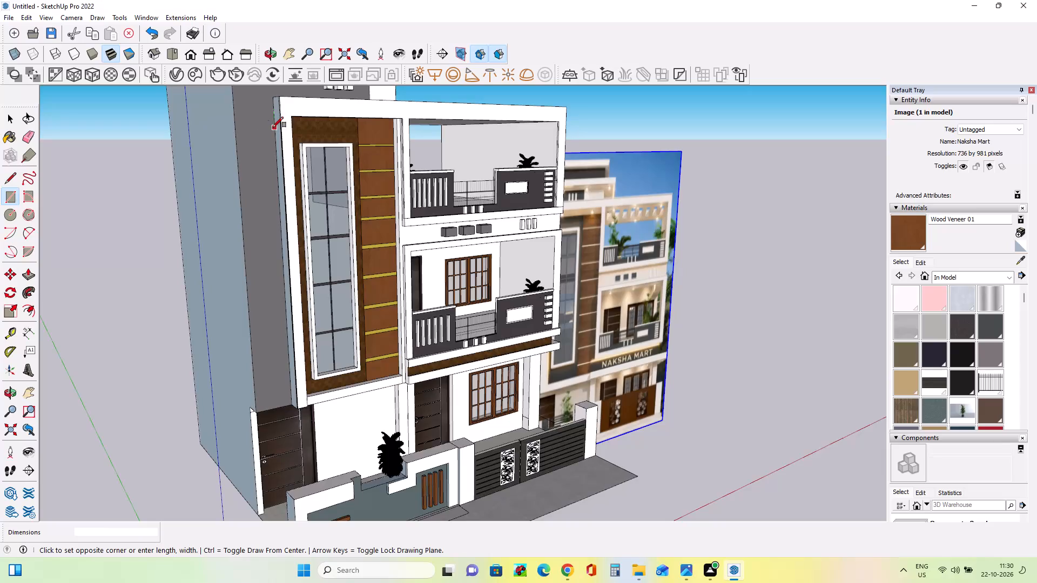
scroll(233, 131, up, 4)
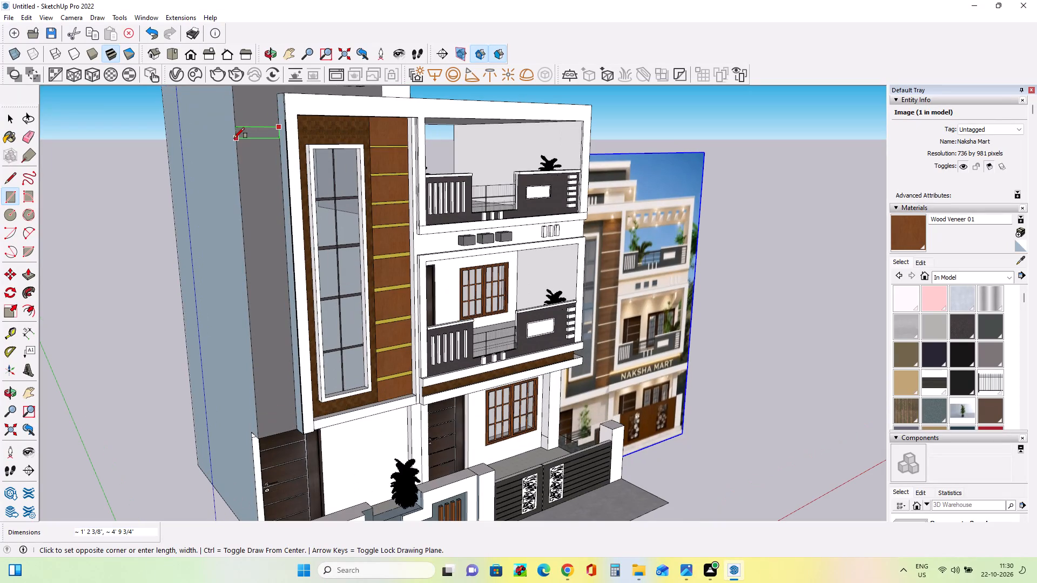
scroll(234, 138, up, 4)
click(235, 132)
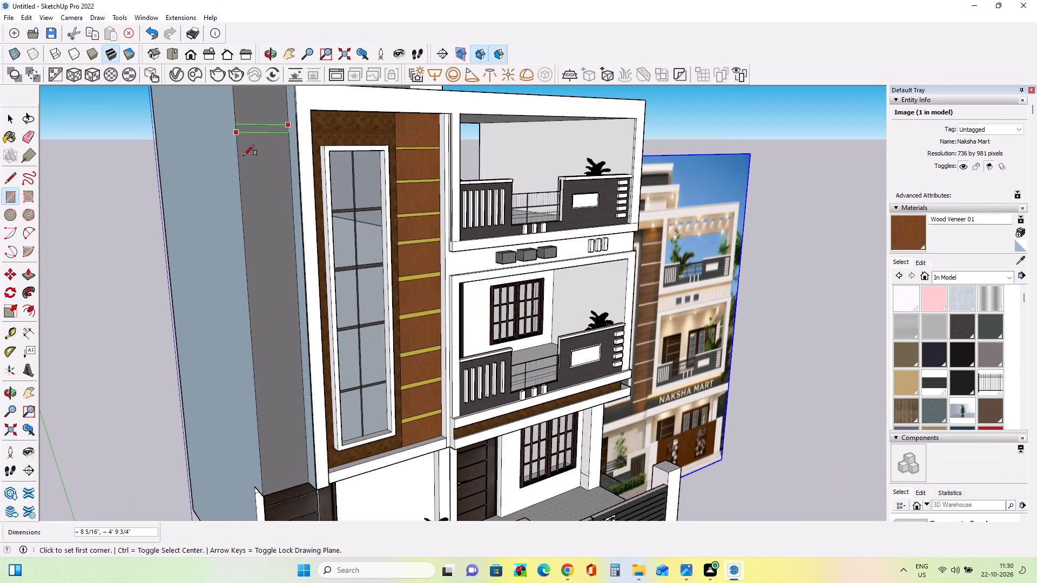
click(288, 150)
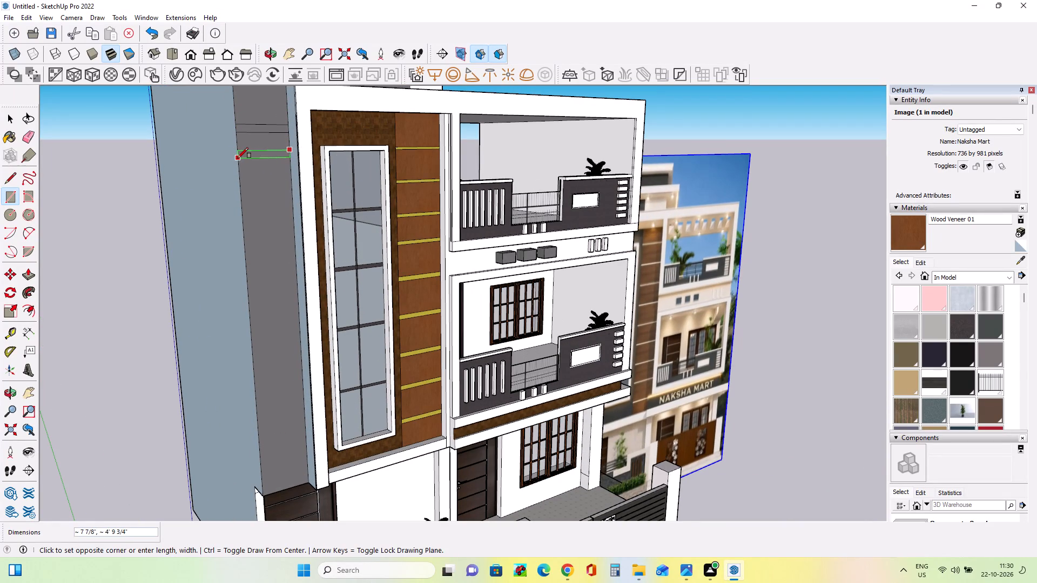
click(238, 158)
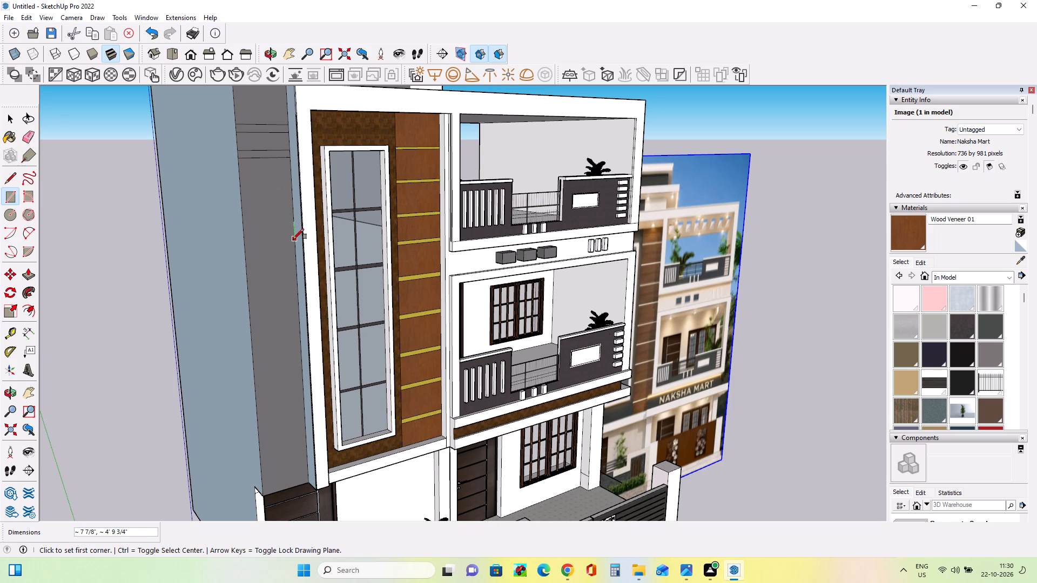
Draw a second pair of thin rectangles across the grey wall strip at mid-height, the upper one about 7 1/4" by 4' 9 3/4".
click(293, 239)
click(247, 250)
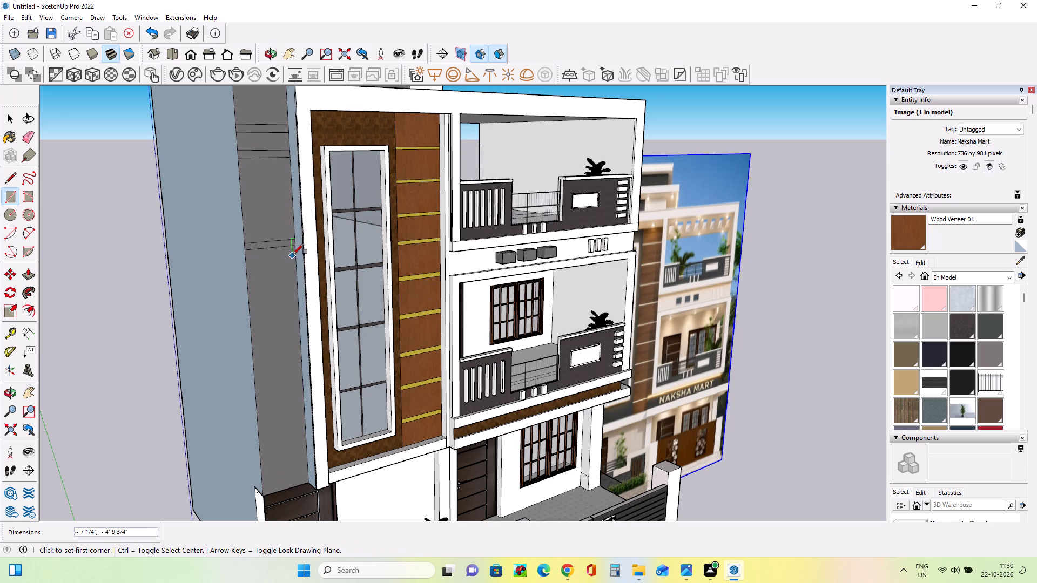
click(295, 257)
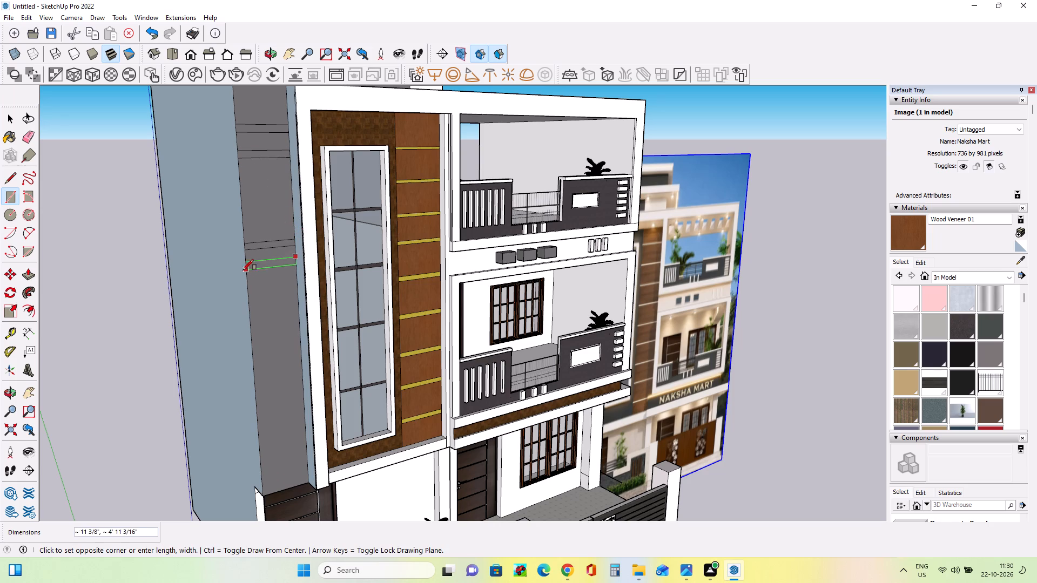
click(248, 269)
Draw a third pair of thin rectangles across the lower grey wall strip, the lower one about 8 1/4" by 4' 9 3/4".
click(301, 365)
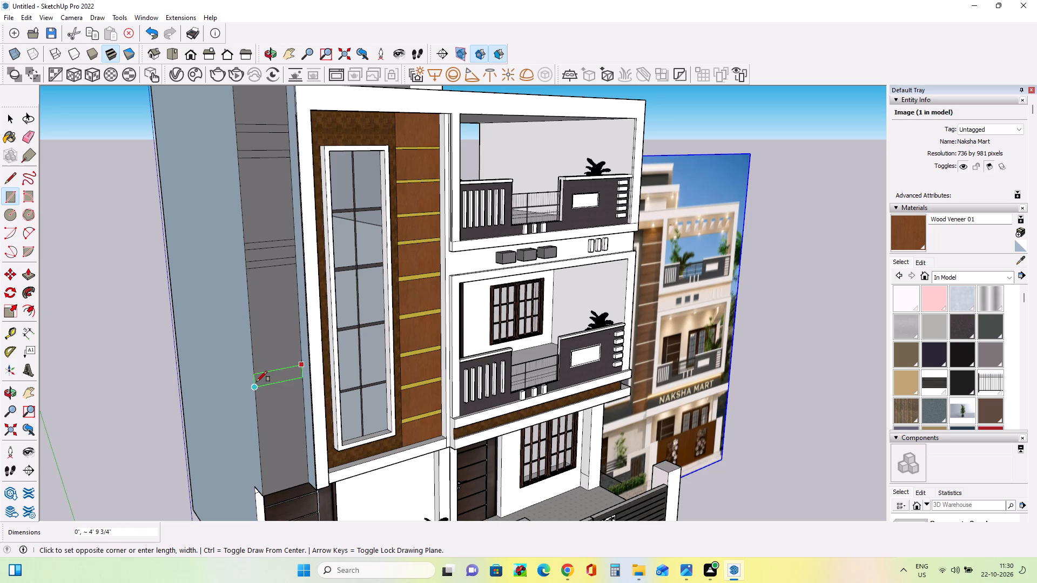
scroll(253, 382, up, 3)
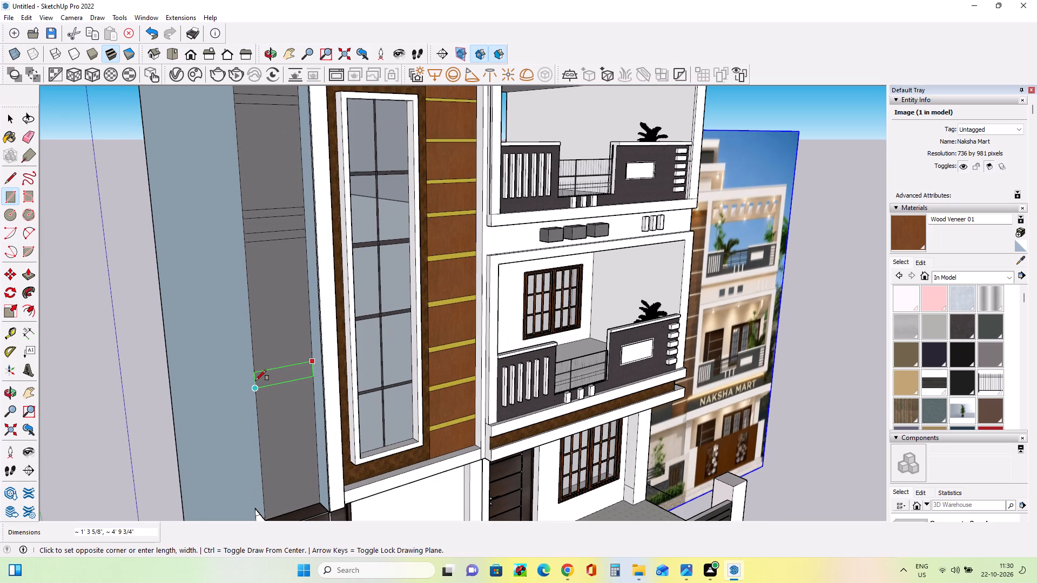
click(255, 380)
click(314, 383)
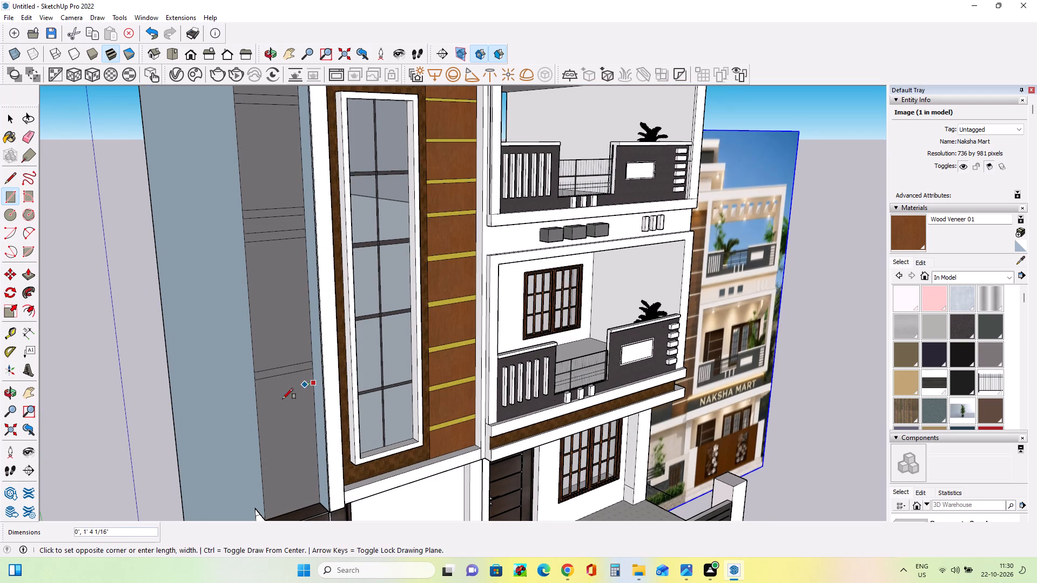
click(262, 403)
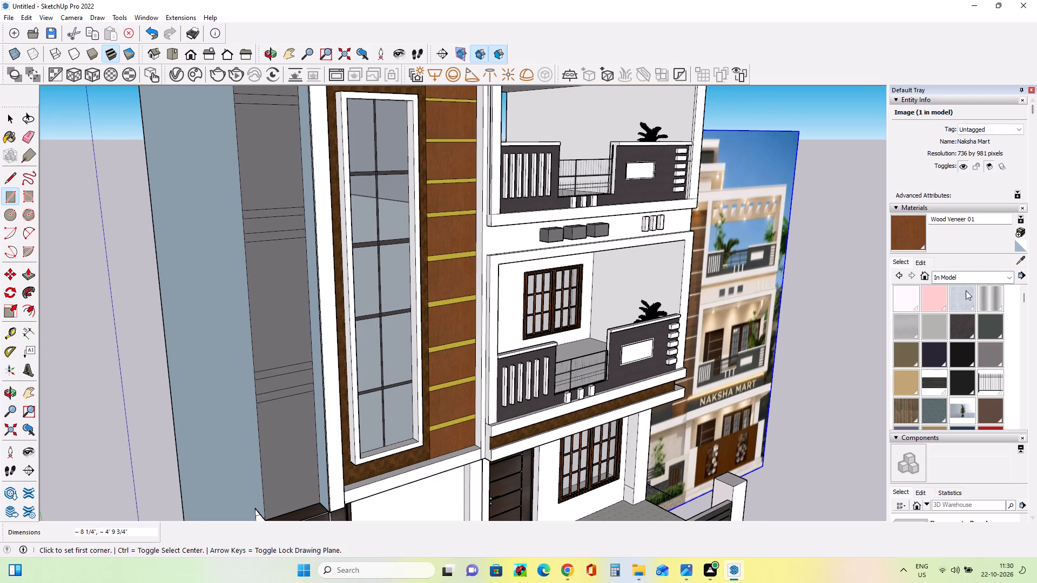
Paint all six thin bands across the grey wall strip with the 0010_Snow material.
click(890, 306)
click(914, 295)
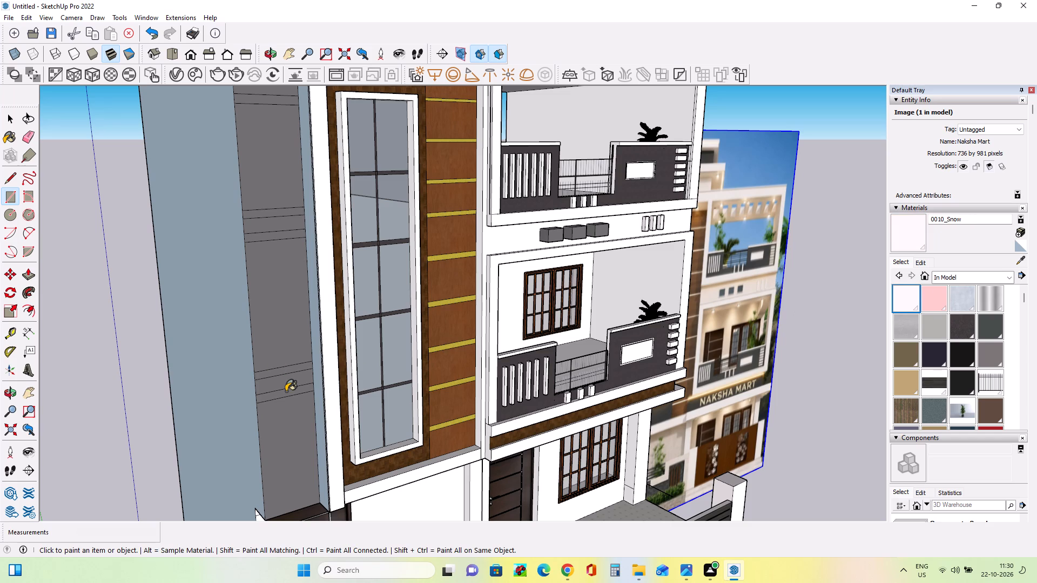
click(287, 393)
click(289, 372)
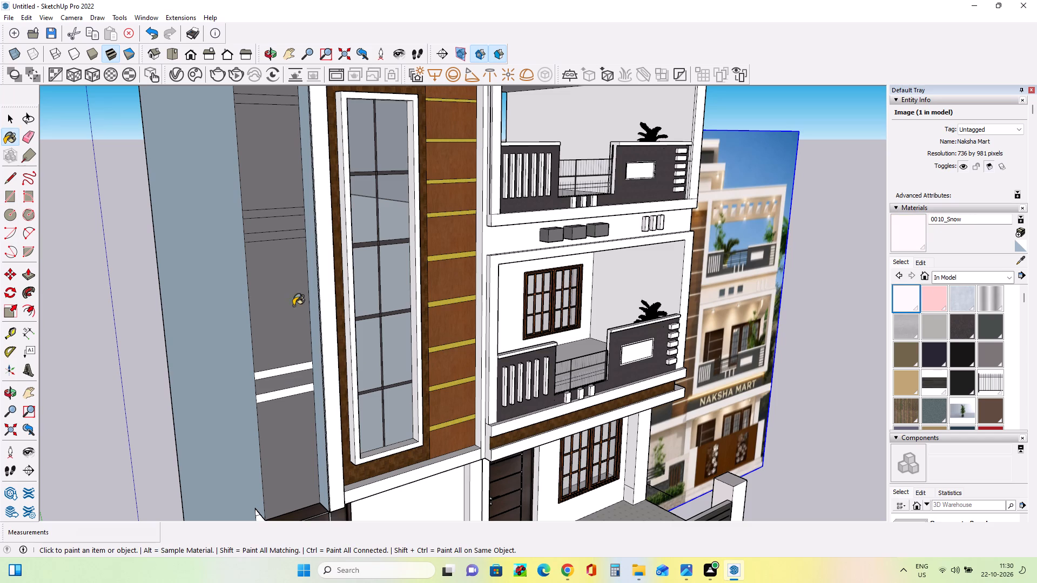
click(300, 236)
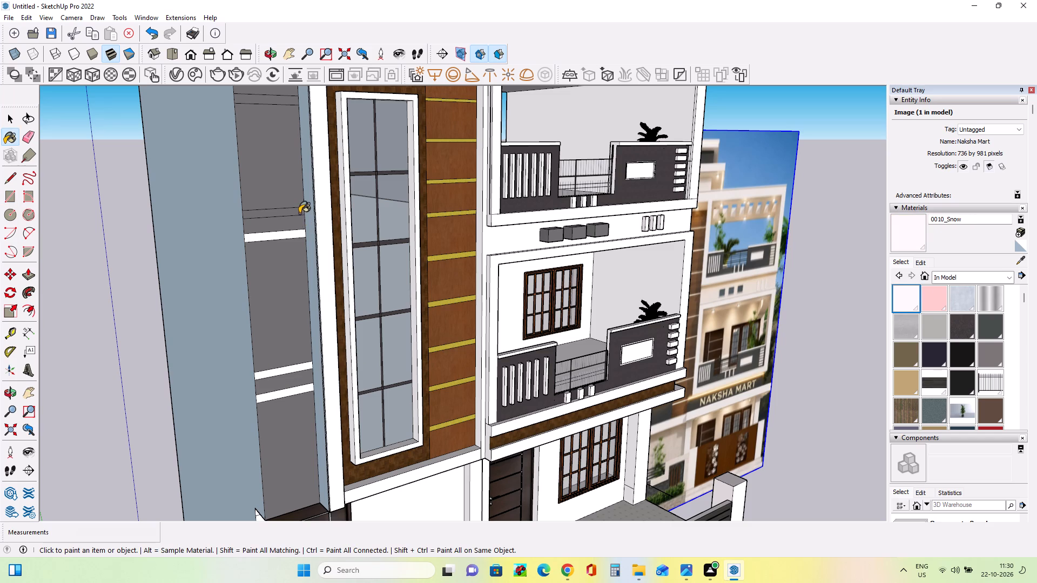
click(299, 211)
click(272, 100)
scroll(299, 197, down, 2)
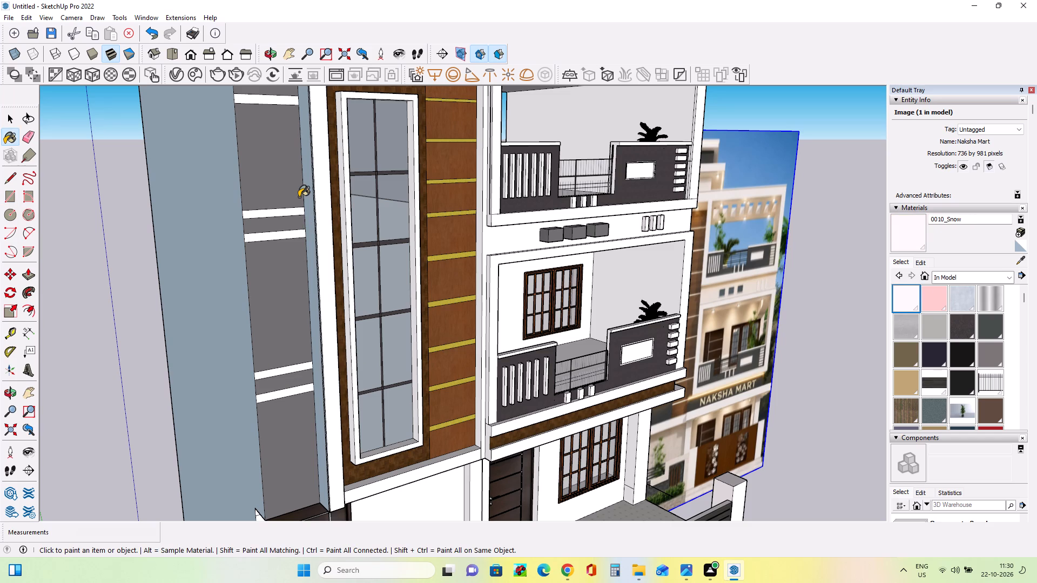
scroll(299, 197, down, 7)
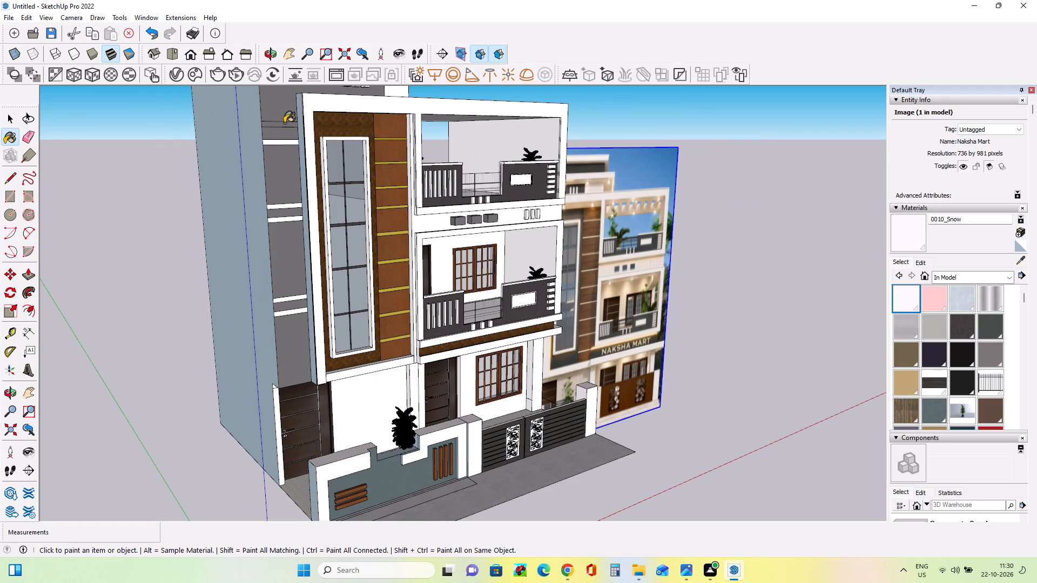
click(284, 123)
Paint the grey wall strip sections above, between and below the white bands with the Asphalt New material.
middle_drag(320, 314, 218, 311)
scroll(218, 311, down, 2)
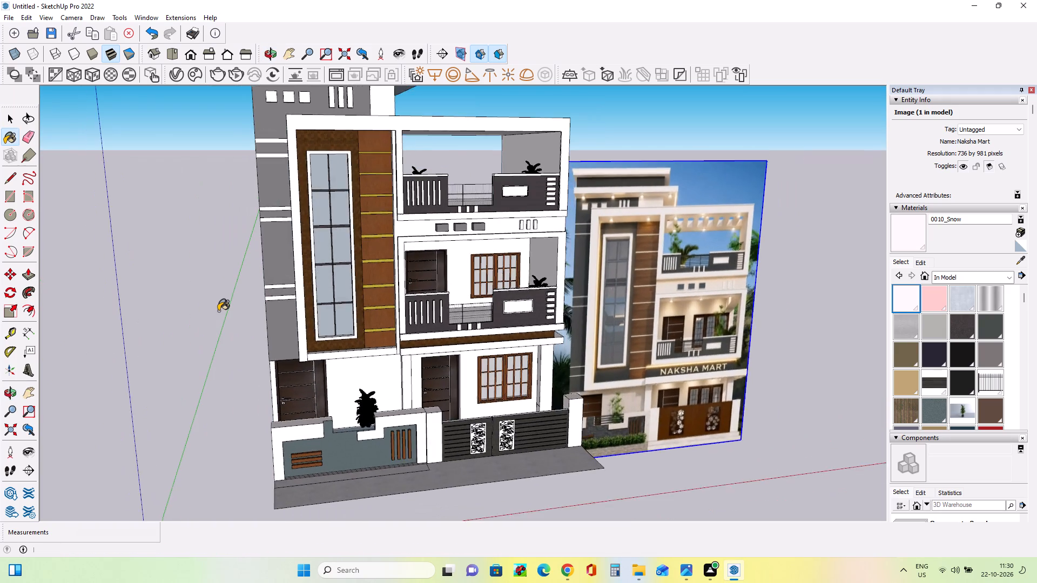
scroll(218, 311, down, 4)
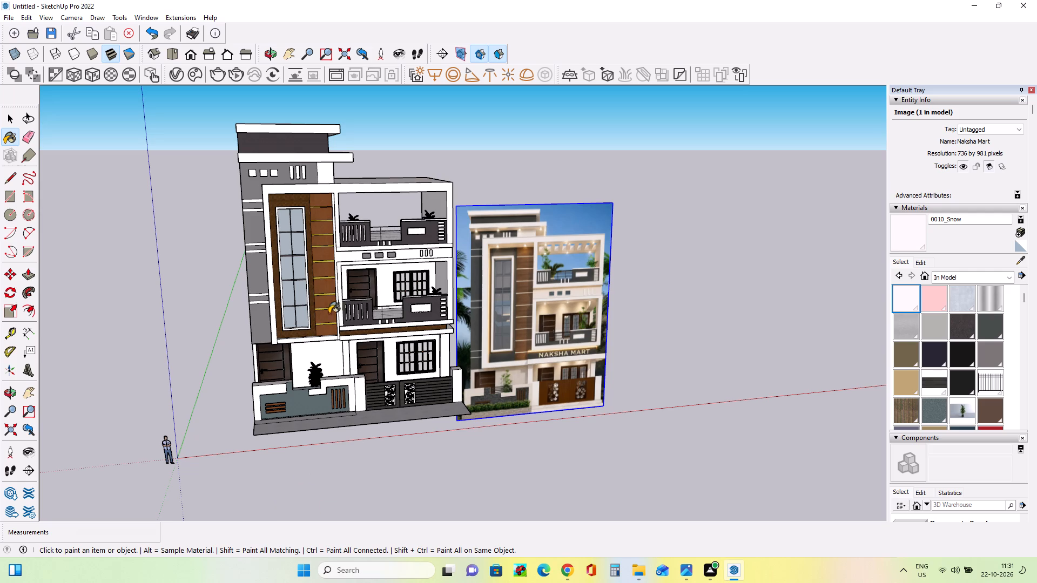
click(959, 330)
click(254, 231)
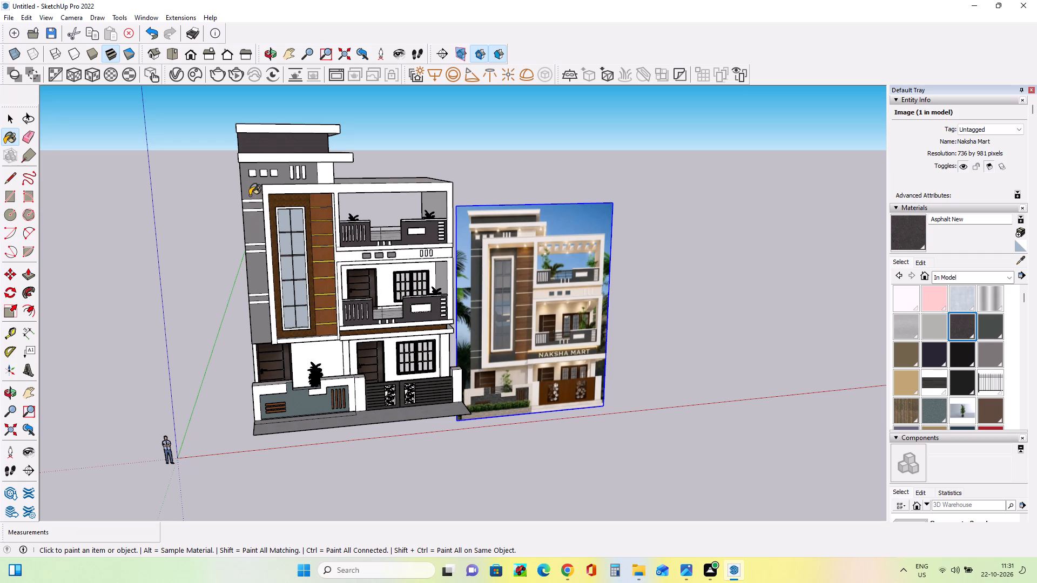
click(251, 191)
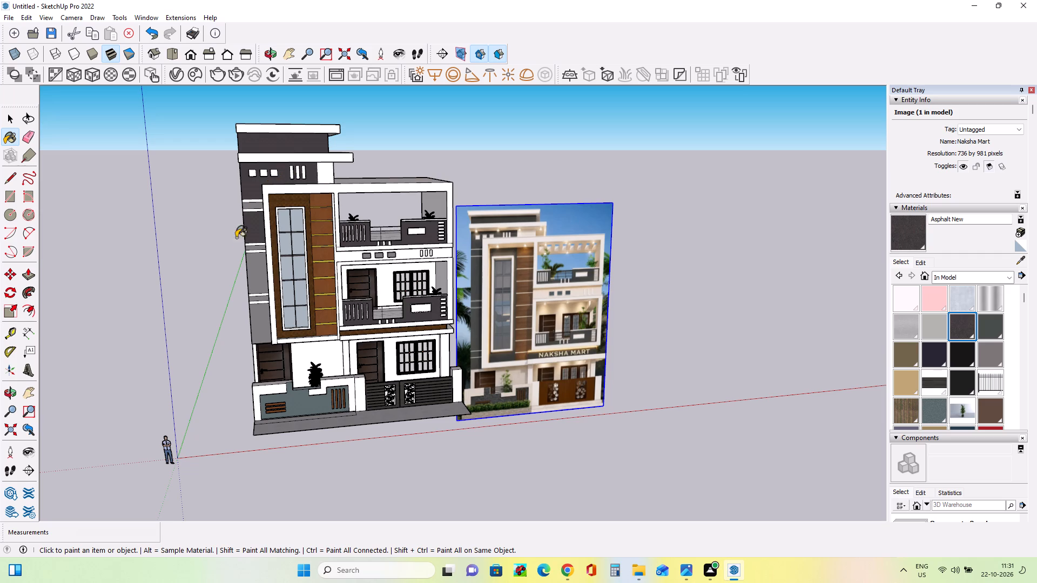
click(255, 206)
click(258, 277)
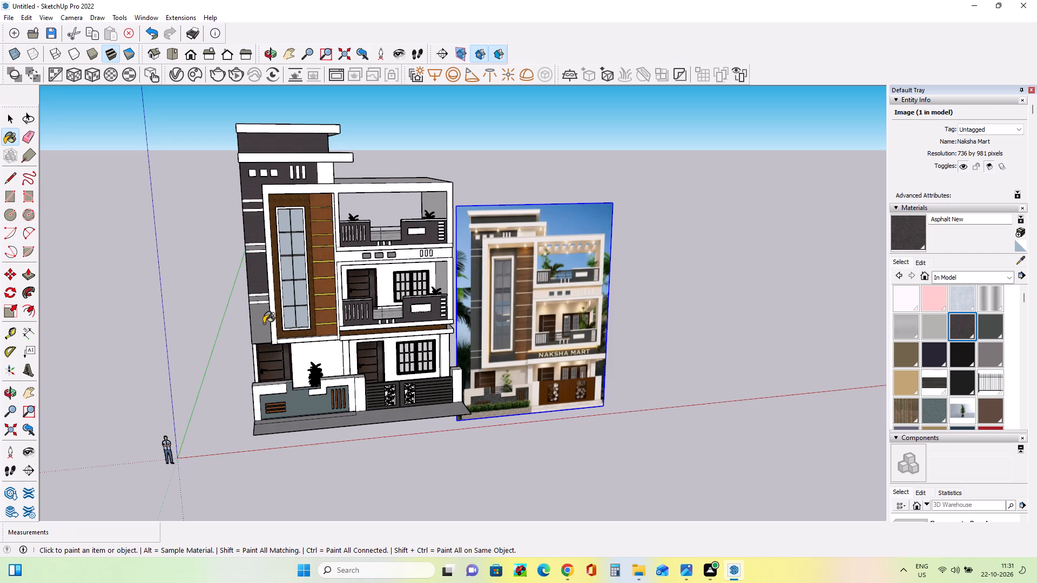
click(265, 313)
click(259, 299)
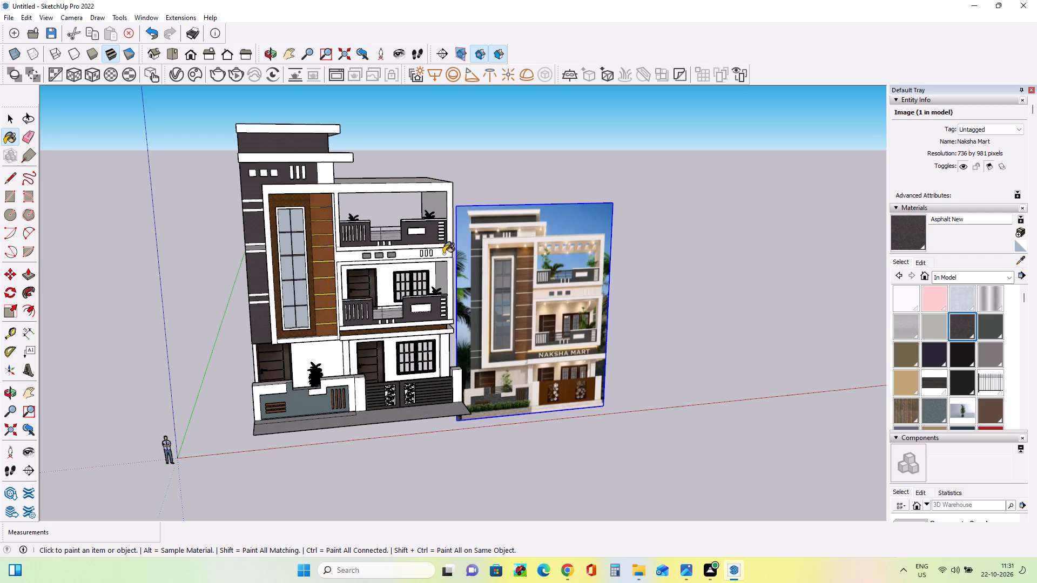
Delete the selected reference image beside the house.
middle_drag(479, 283, 465, 280)
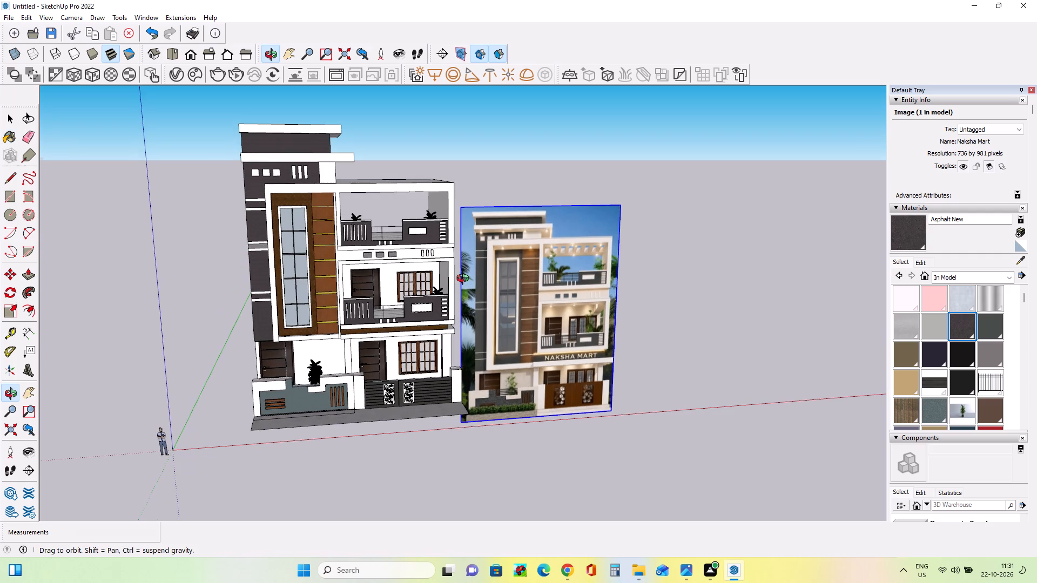
middle_drag(465, 280, 459, 293)
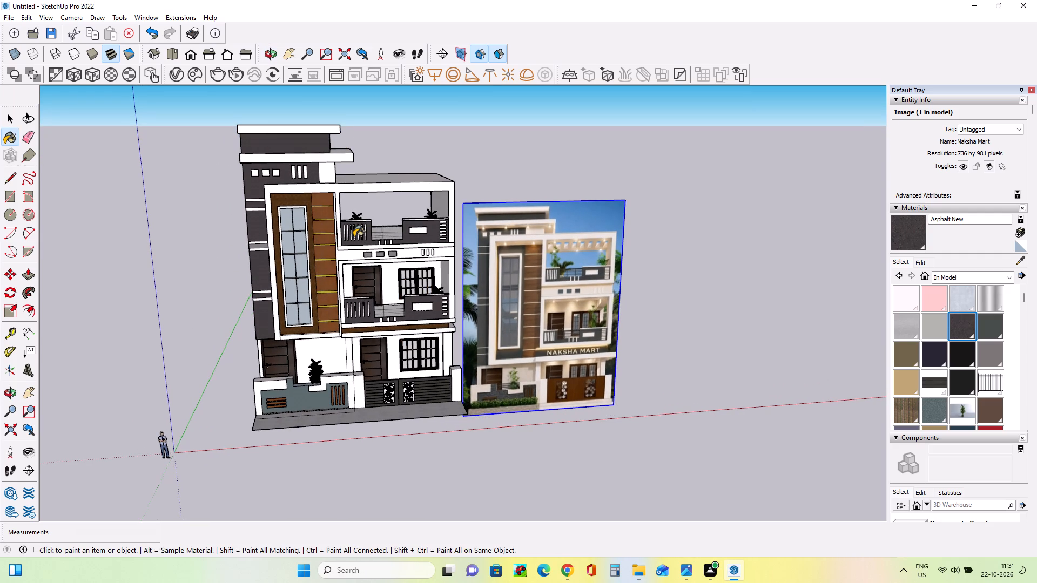
key(Delete)
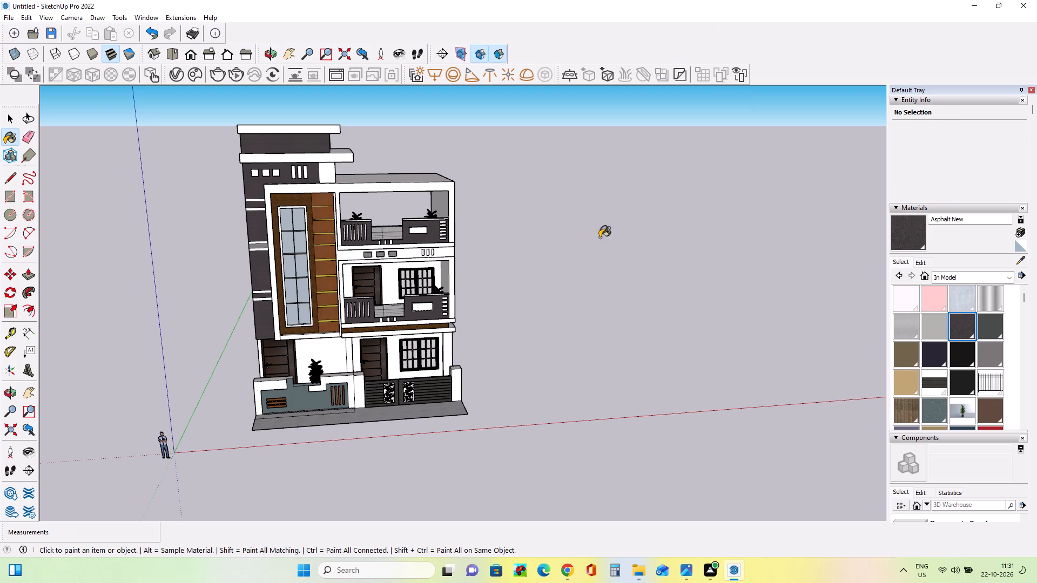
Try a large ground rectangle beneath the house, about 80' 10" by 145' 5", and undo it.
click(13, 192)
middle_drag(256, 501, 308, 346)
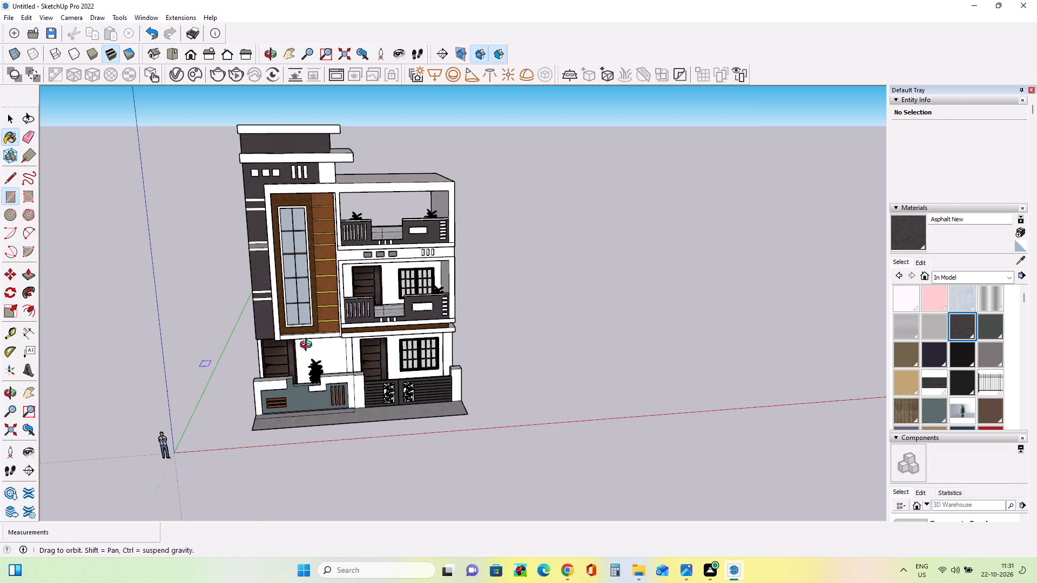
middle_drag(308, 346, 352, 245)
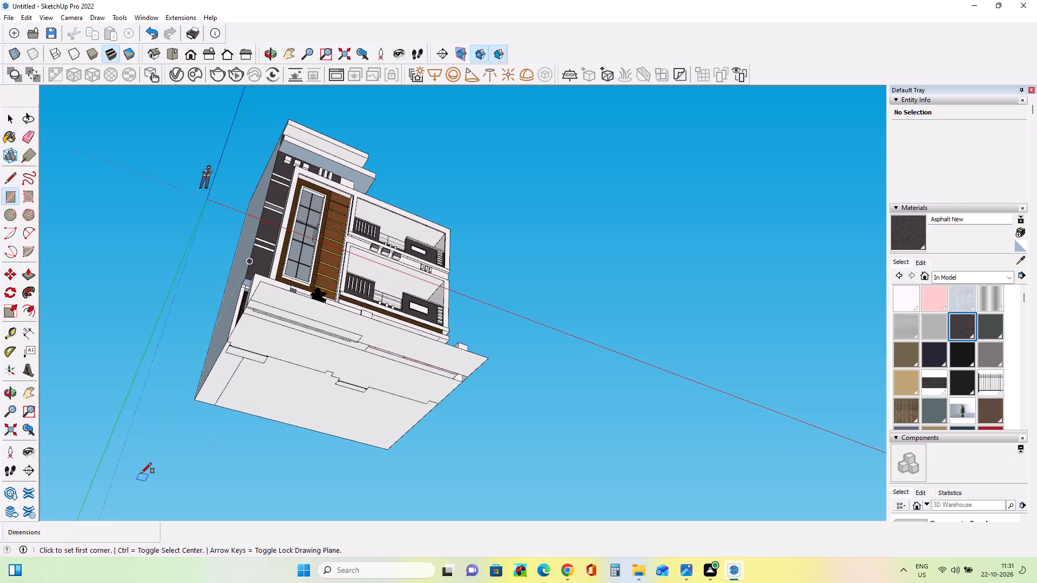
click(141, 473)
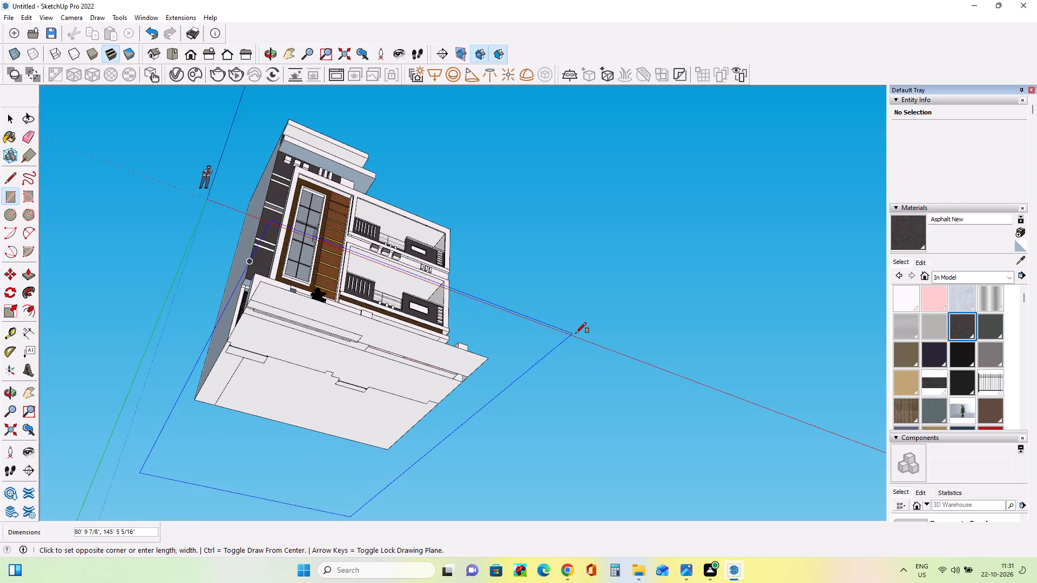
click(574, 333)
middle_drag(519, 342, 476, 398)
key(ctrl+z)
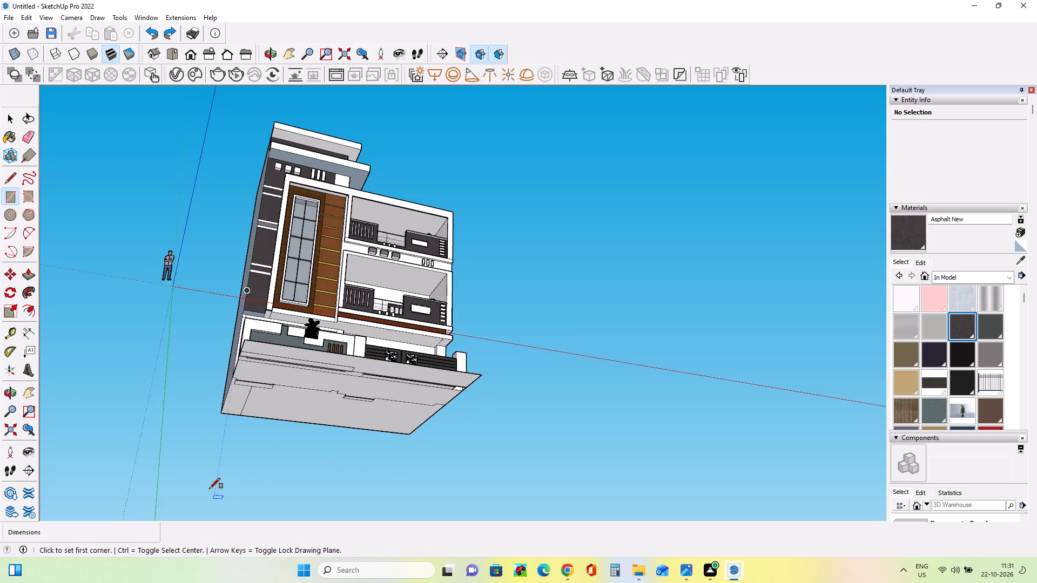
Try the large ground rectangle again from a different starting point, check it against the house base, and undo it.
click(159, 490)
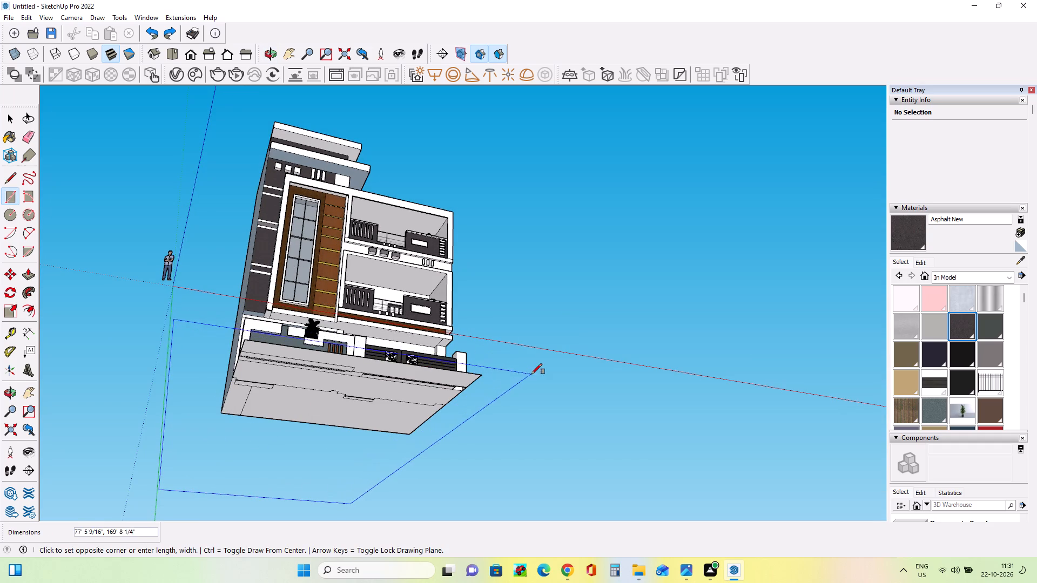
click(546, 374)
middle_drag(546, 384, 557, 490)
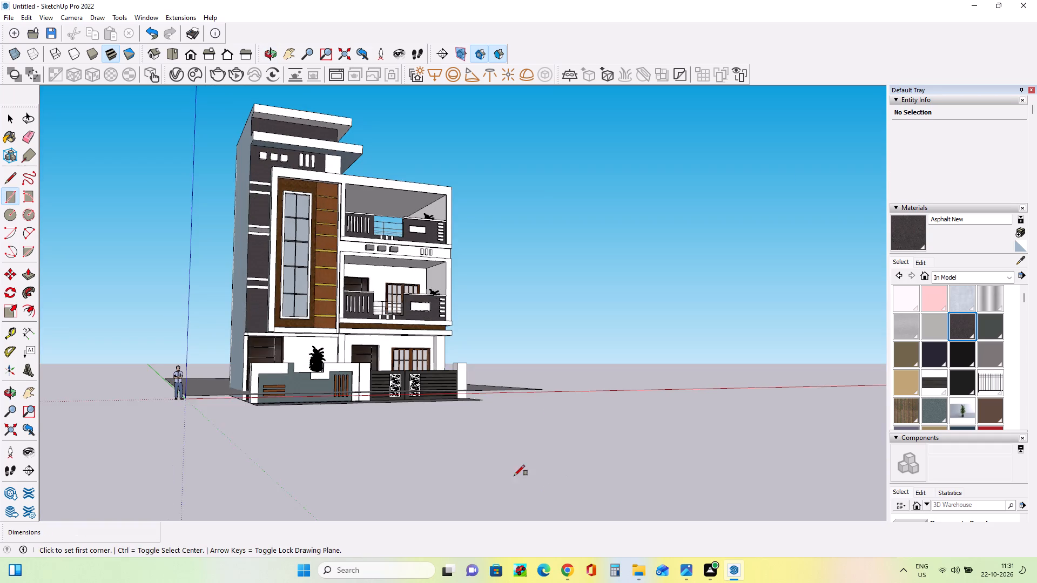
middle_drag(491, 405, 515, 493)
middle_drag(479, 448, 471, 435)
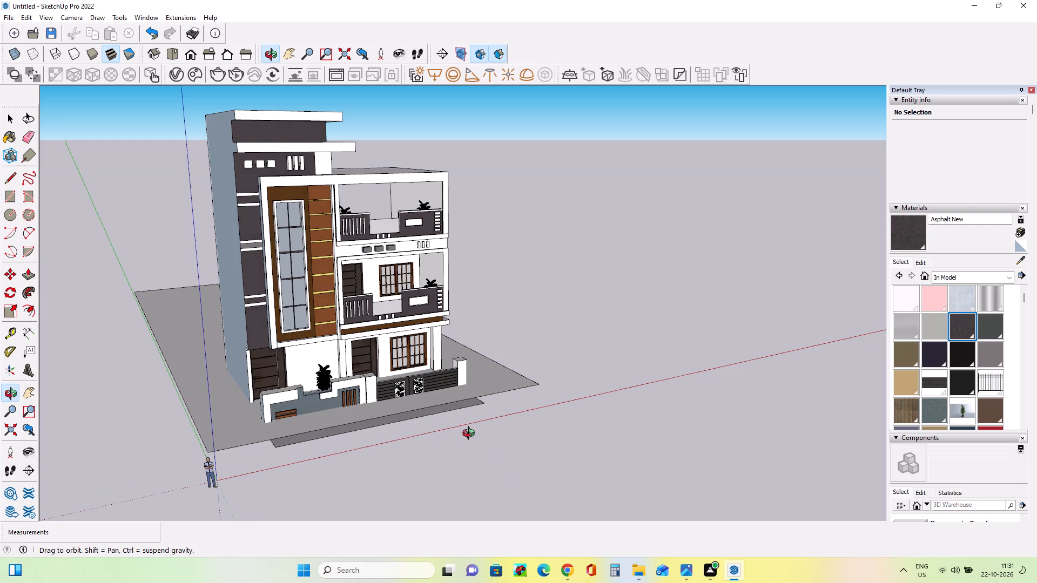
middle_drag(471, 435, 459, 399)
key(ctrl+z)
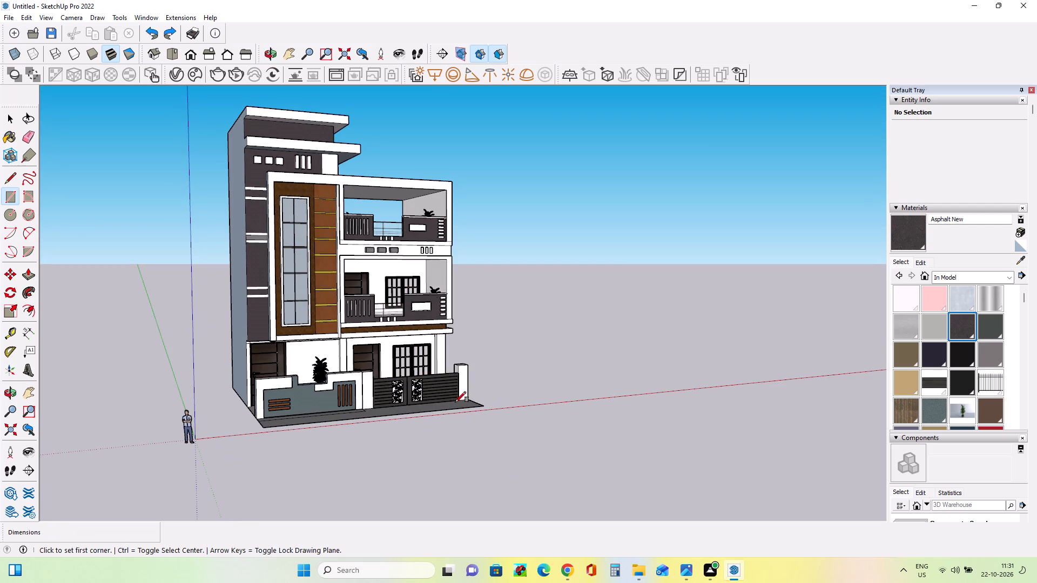
Draw a ground rectangle about 88' deep from the building's rear bottom corner, extending in front of the house and past its gate side.
middle_drag(433, 424, 486, 229)
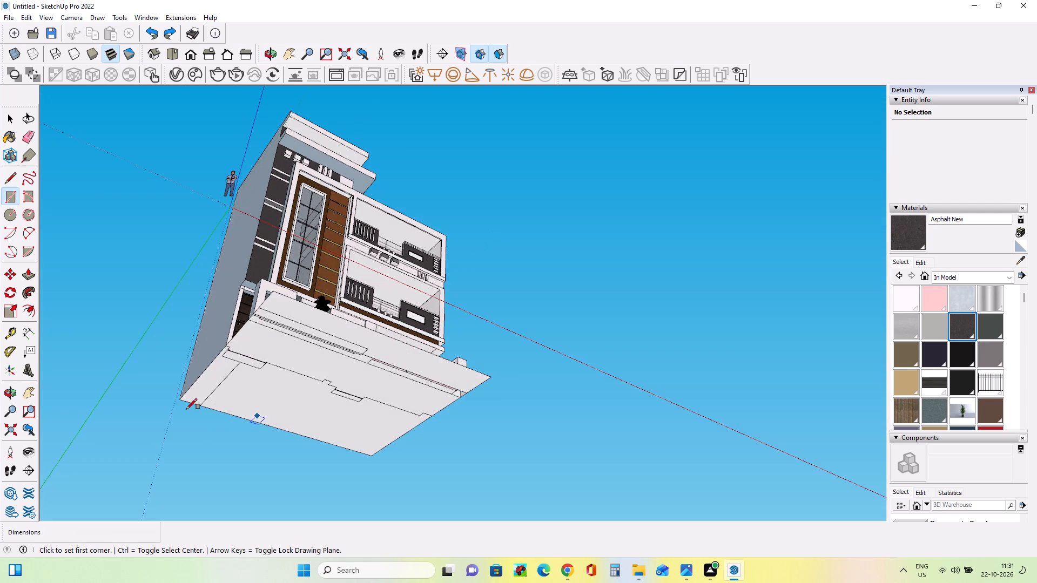
click(183, 399)
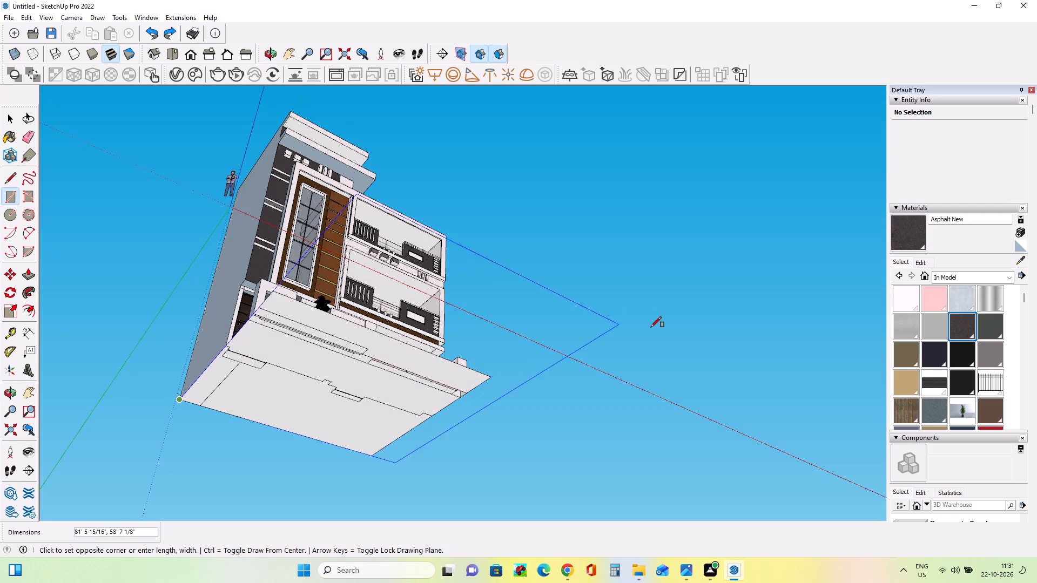
click(677, 326)
middle_drag(593, 387, 454, 489)
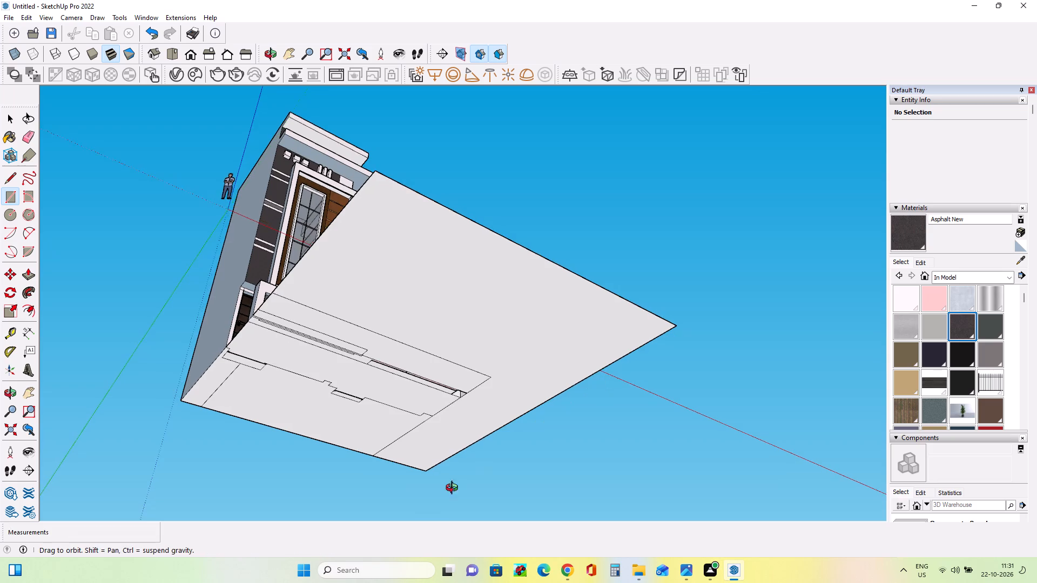
middle_drag(454, 489, 401, 525)
scroll(448, 375, down, 4)
middle_drag(477, 397, 517, 493)
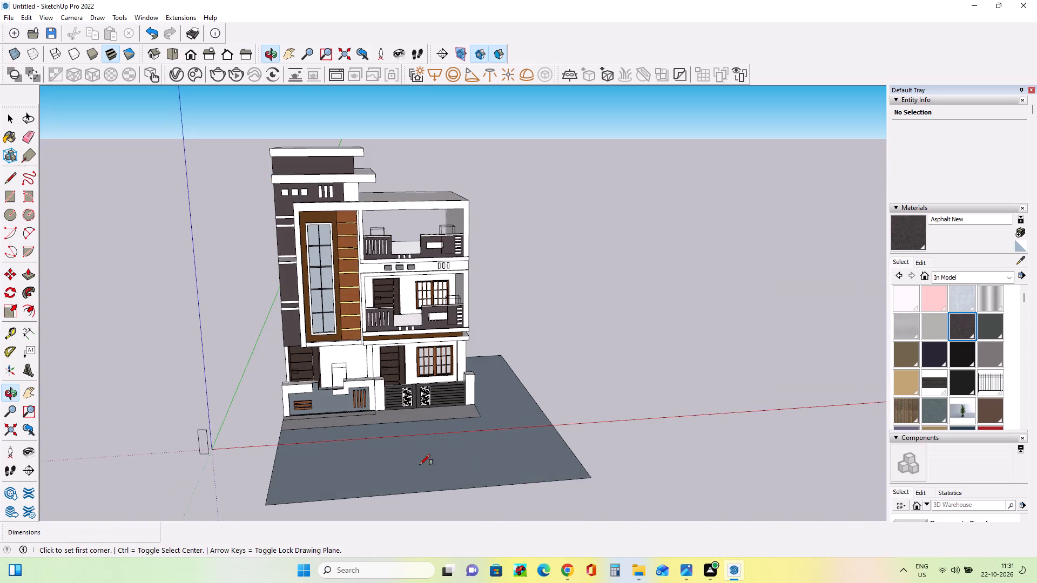
Add a ground rectangle about 87' 11 5/8" by 11' 11 3/4" alongside the tall grey wall's side, from the rear corner to the ground's front edge.
middle_drag(329, 420, 534, 411)
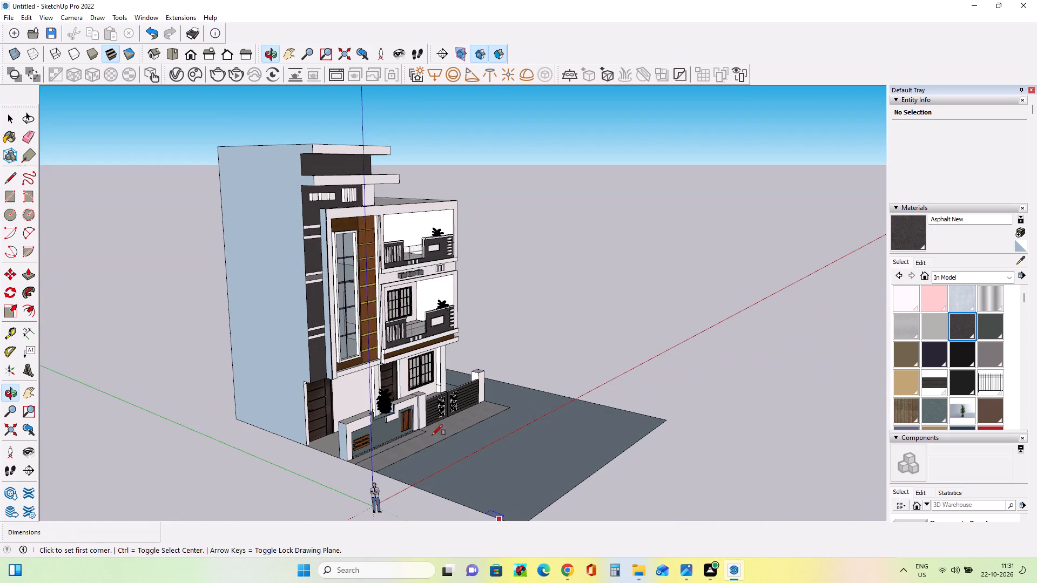
scroll(422, 415, down, 3)
click(265, 417)
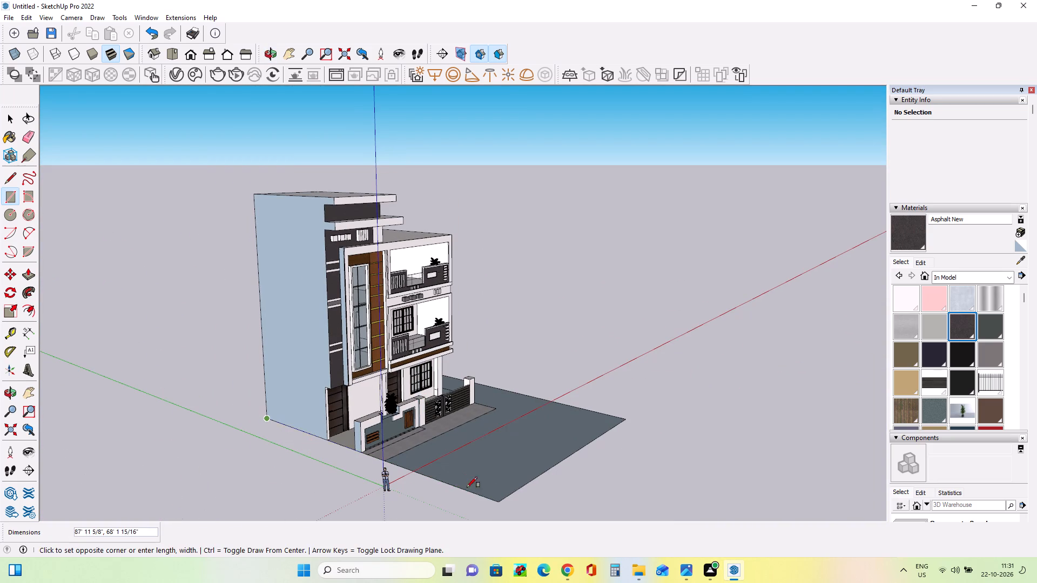
click(499, 502)
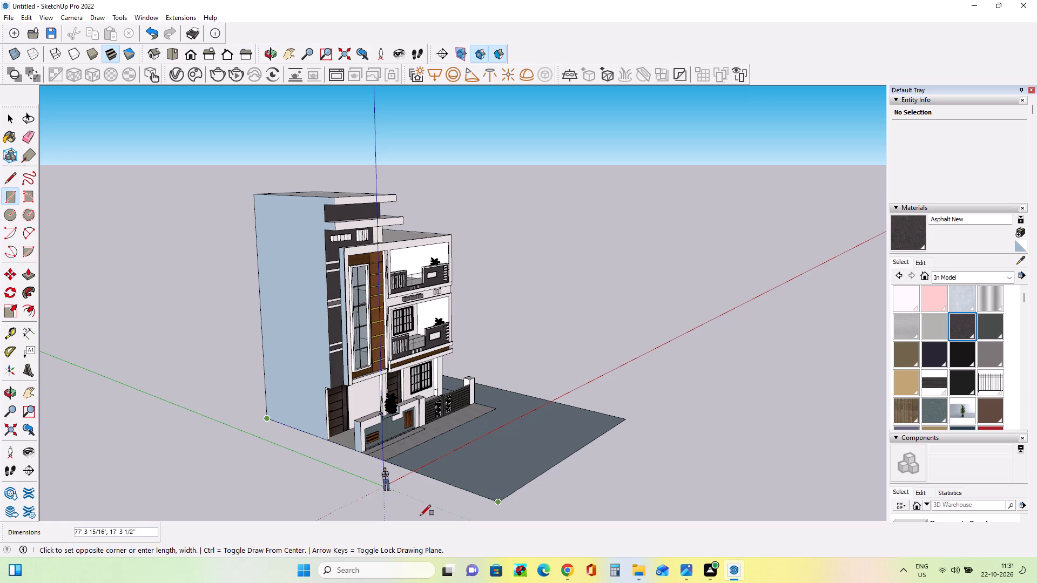
click(470, 521)
middle_drag(471, 490, 260, 486)
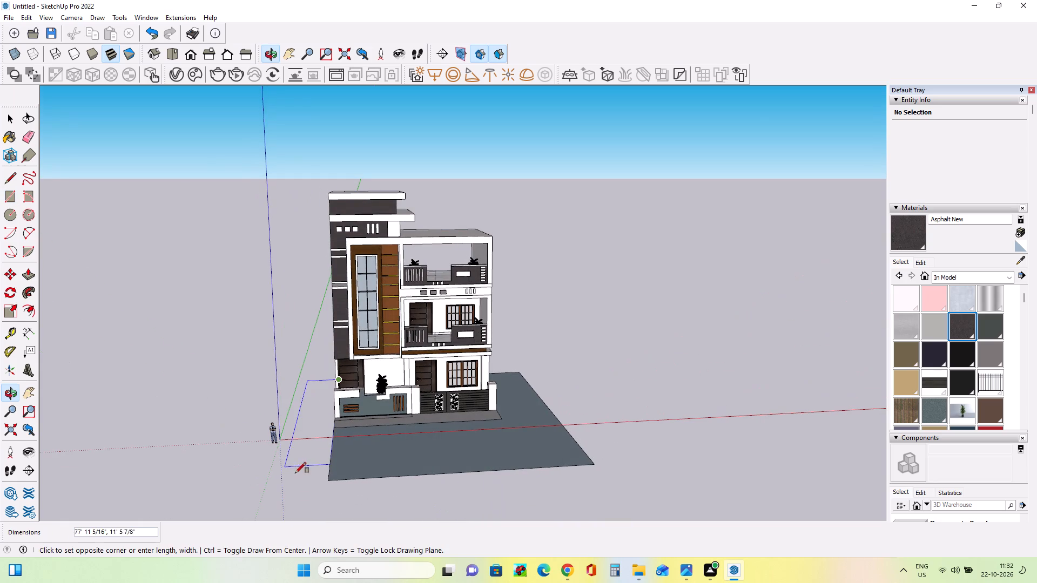
click(278, 482)
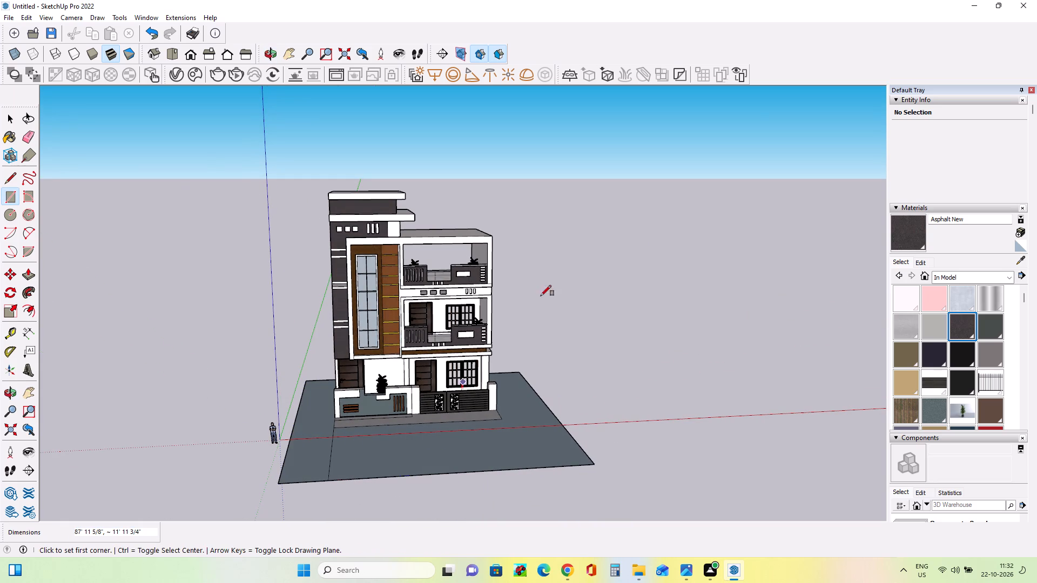
Erase the dividing edge between the two ground rectangles so they form one surface.
click(29, 129)
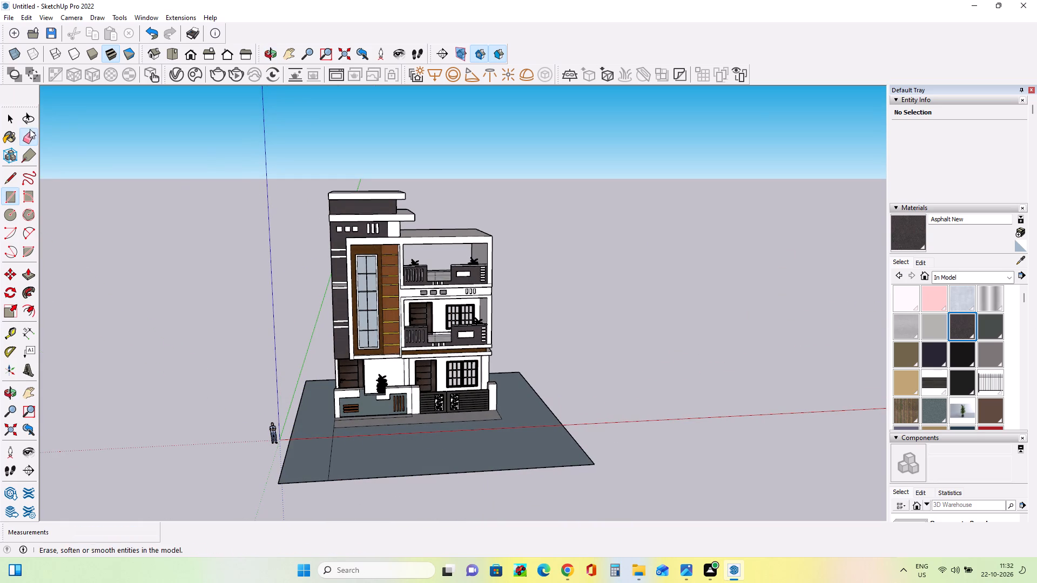
click(331, 454)
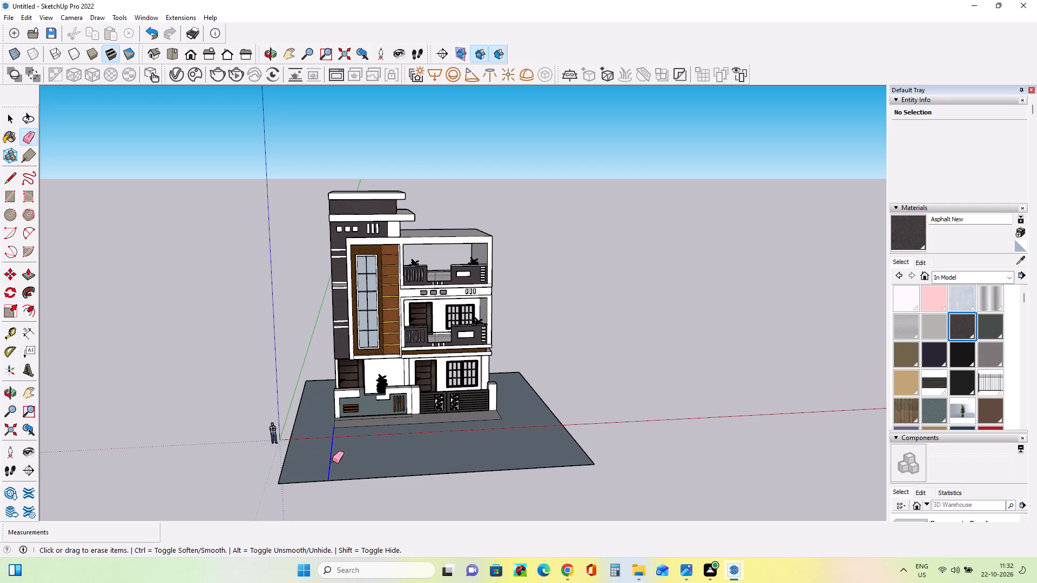
Paint the ground surface around the house with Grass Dark Green from the Landscaping, Fencing and Vegetation materials.
click(979, 281)
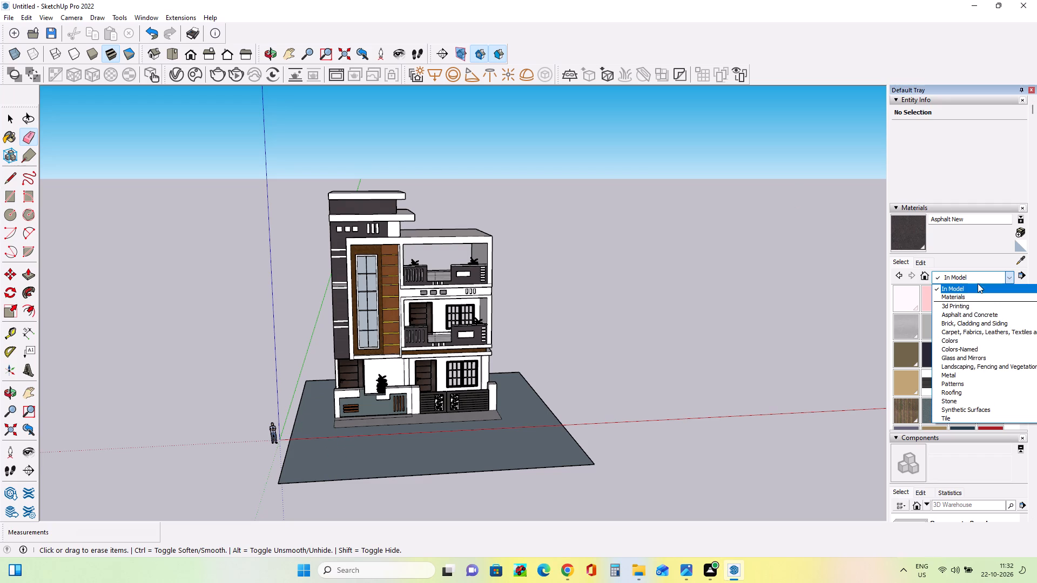
click(997, 366)
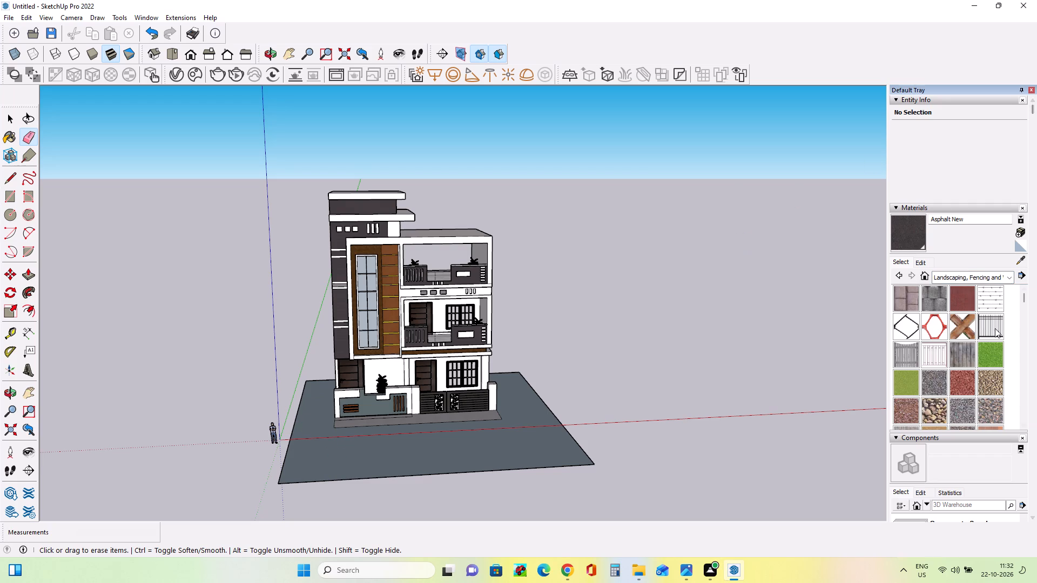
click(990, 352)
click(435, 433)
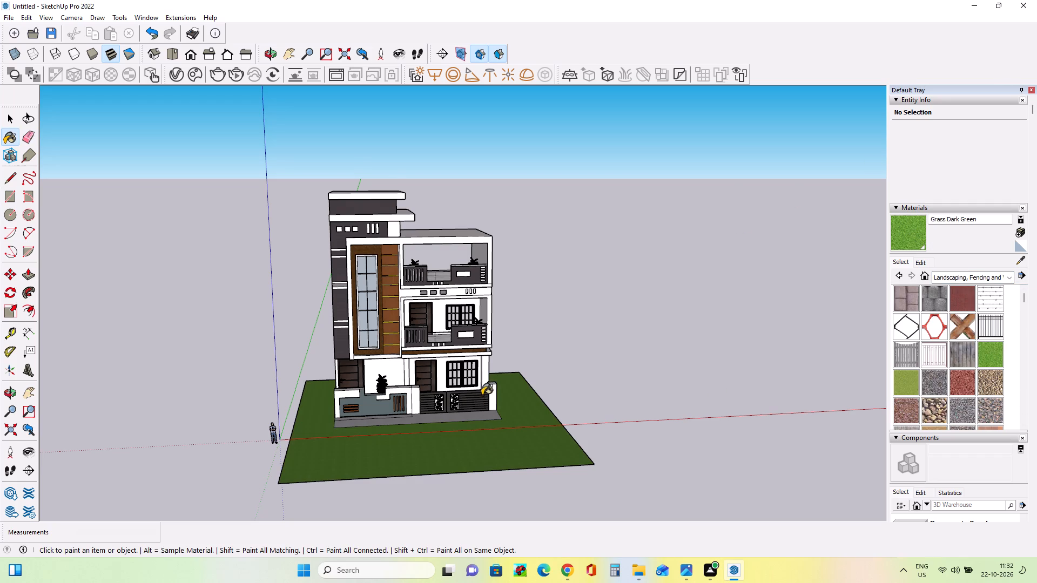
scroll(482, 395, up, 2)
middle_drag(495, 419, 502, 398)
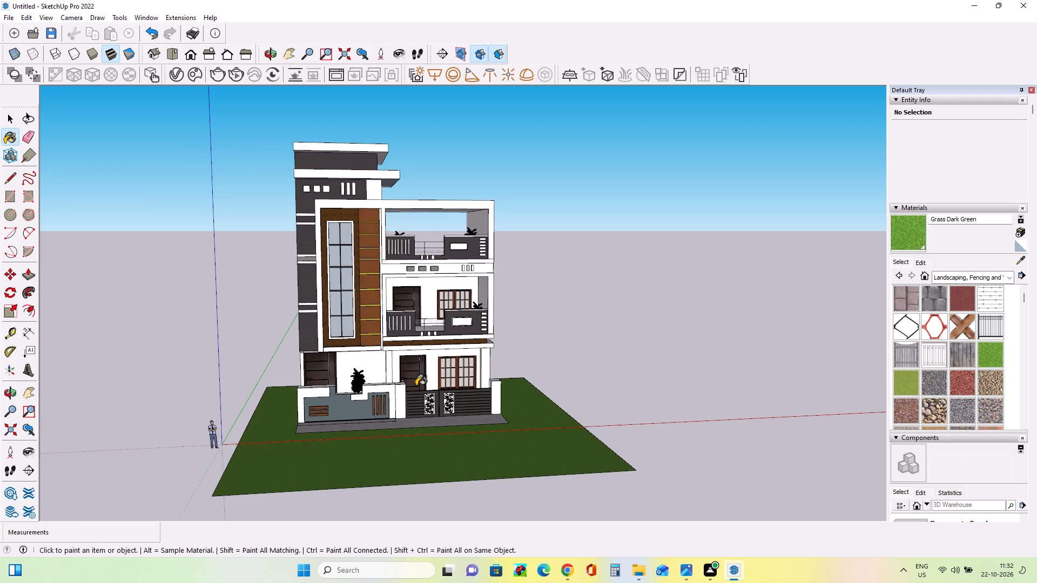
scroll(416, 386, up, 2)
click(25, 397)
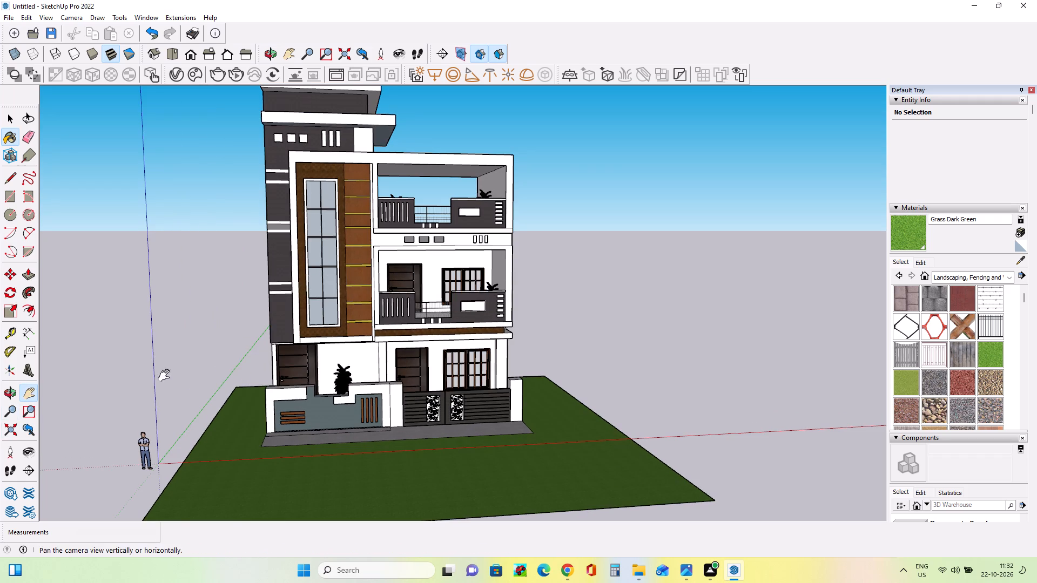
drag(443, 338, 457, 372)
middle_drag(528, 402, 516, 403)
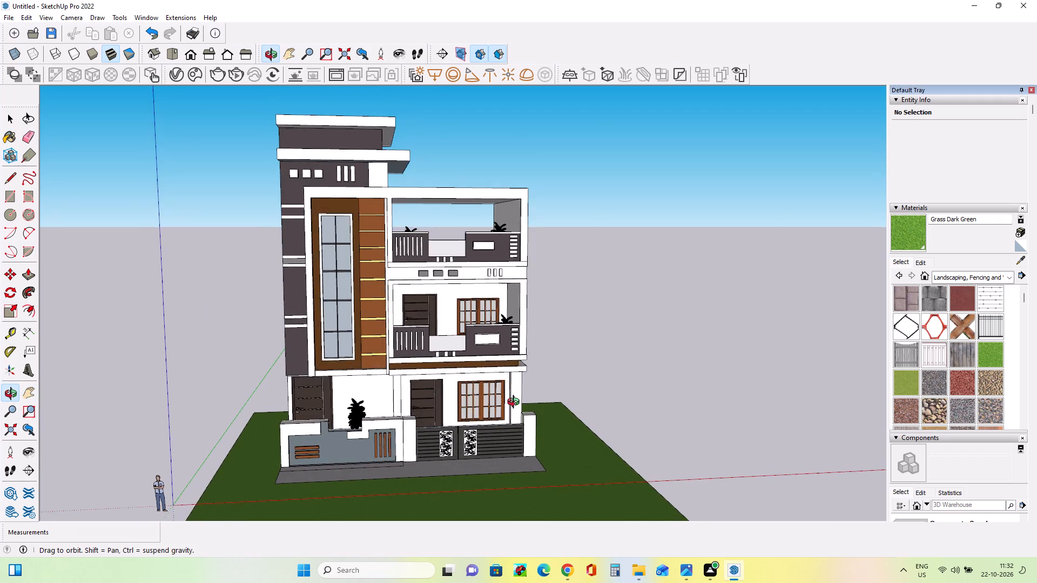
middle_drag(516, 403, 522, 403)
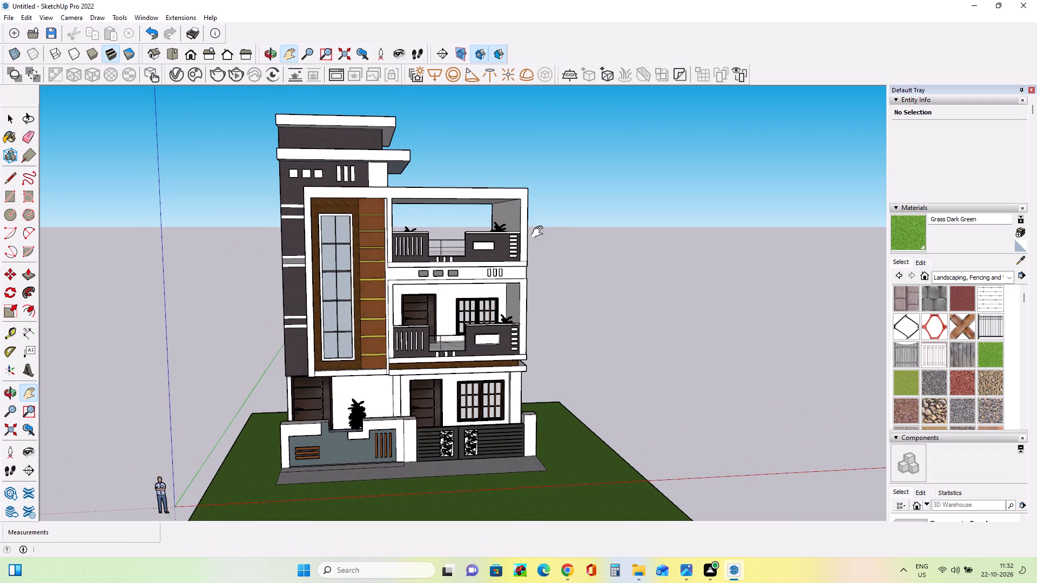
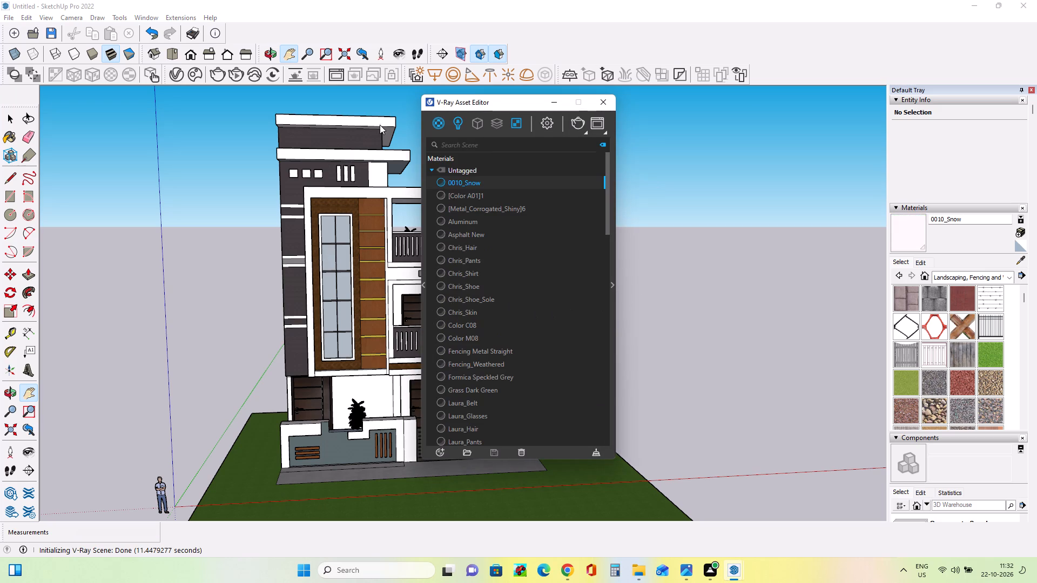
Enable custom orientation for the V-Ray SunLight, with a horizontal angle of about 236.2 and a vertical angle of about 34.2.
click(455, 121)
click(477, 183)
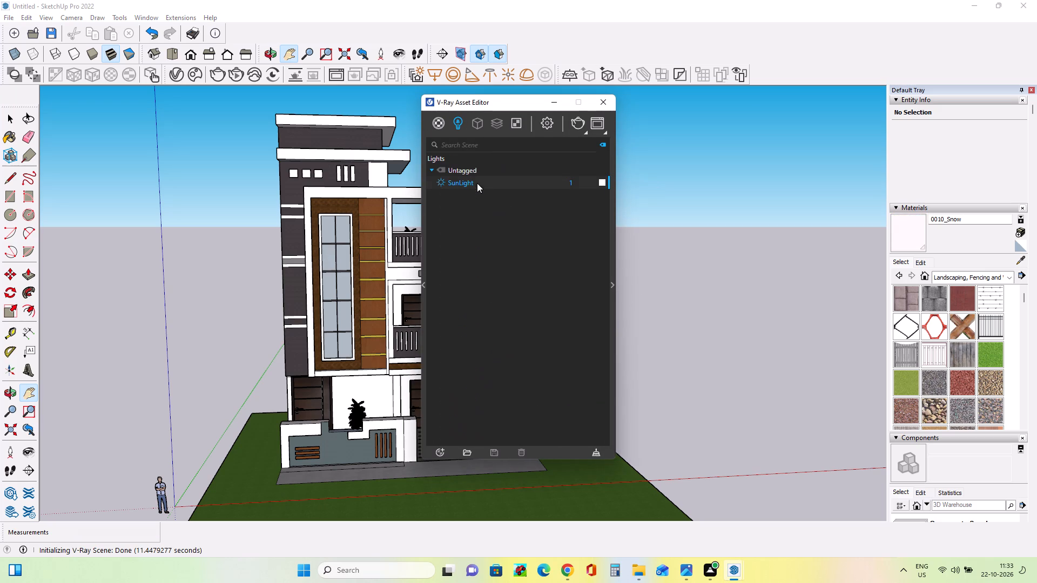
click(615, 289)
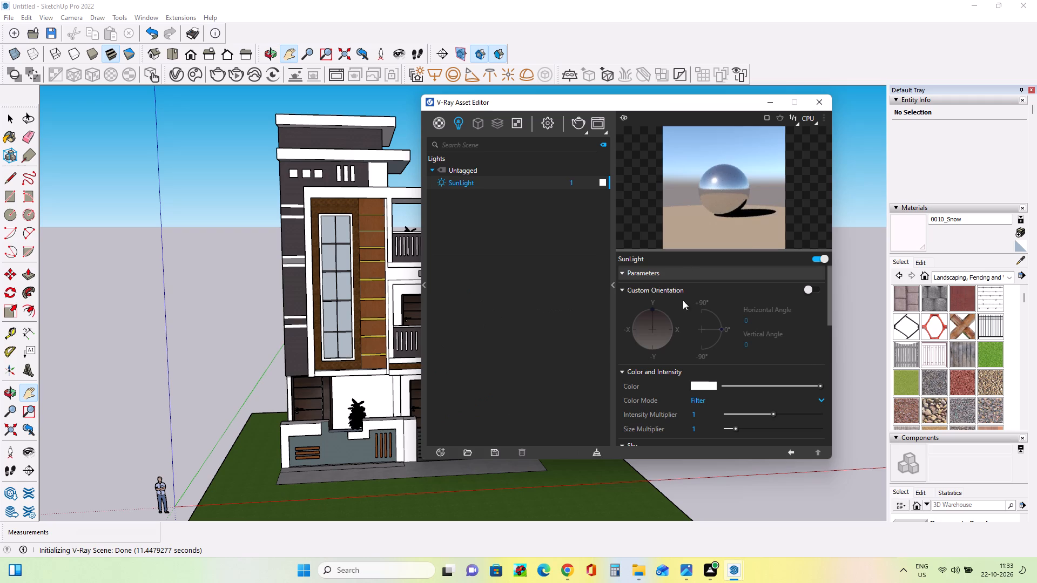
click(816, 291)
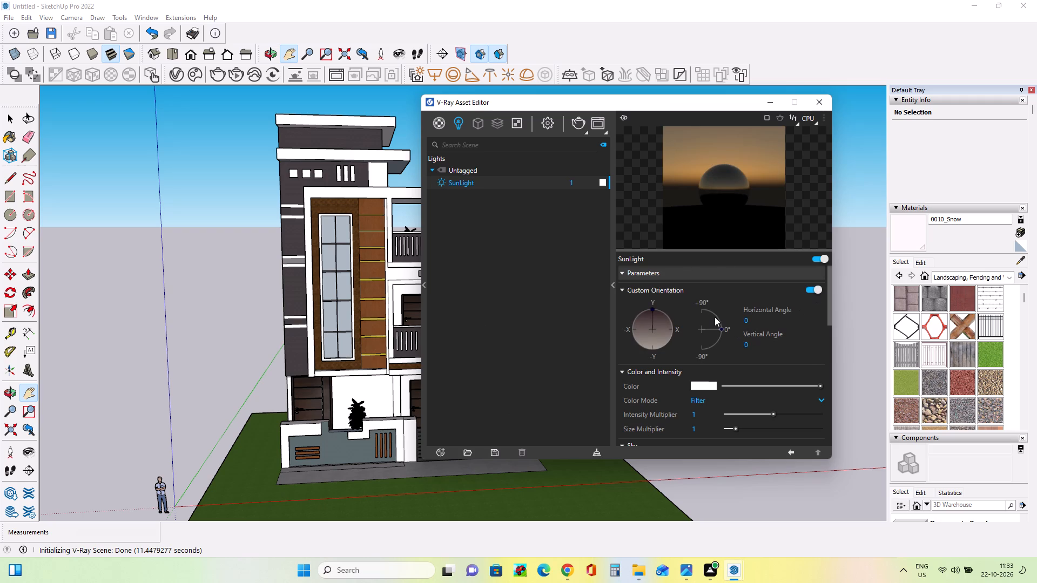
click(715, 317)
click(716, 317)
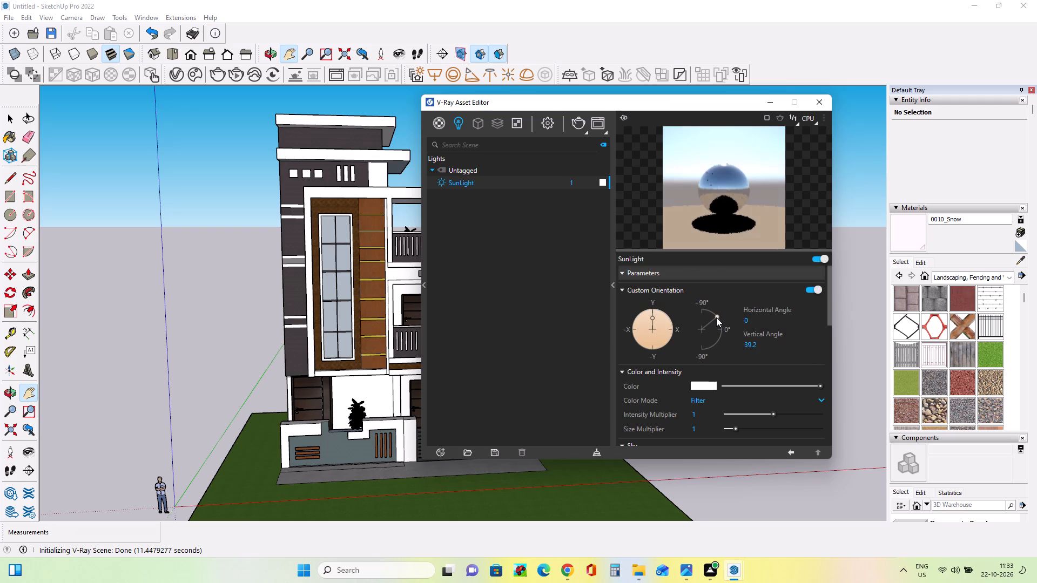
click(717, 319)
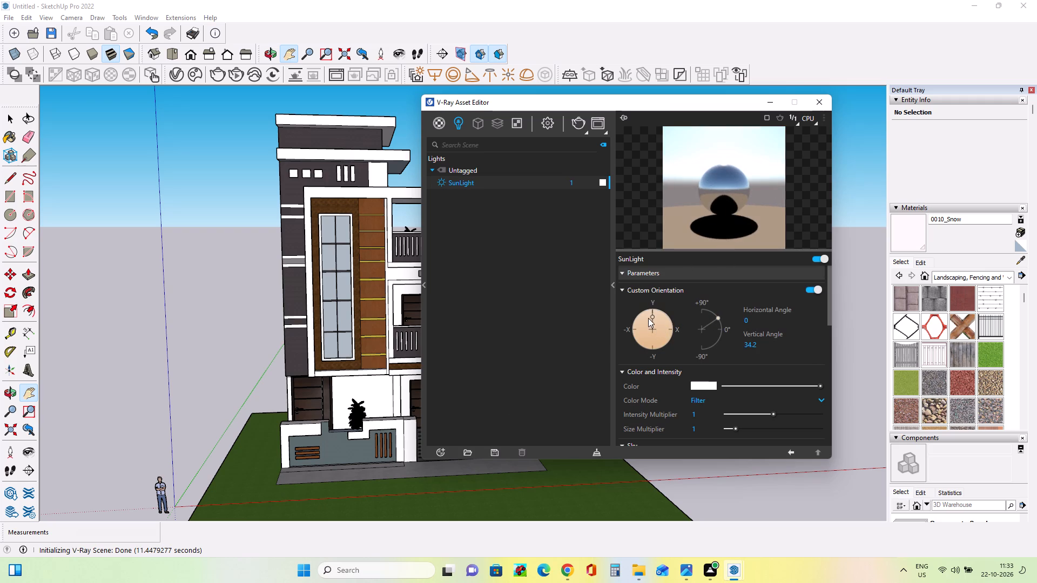
drag(653, 316, 640, 340)
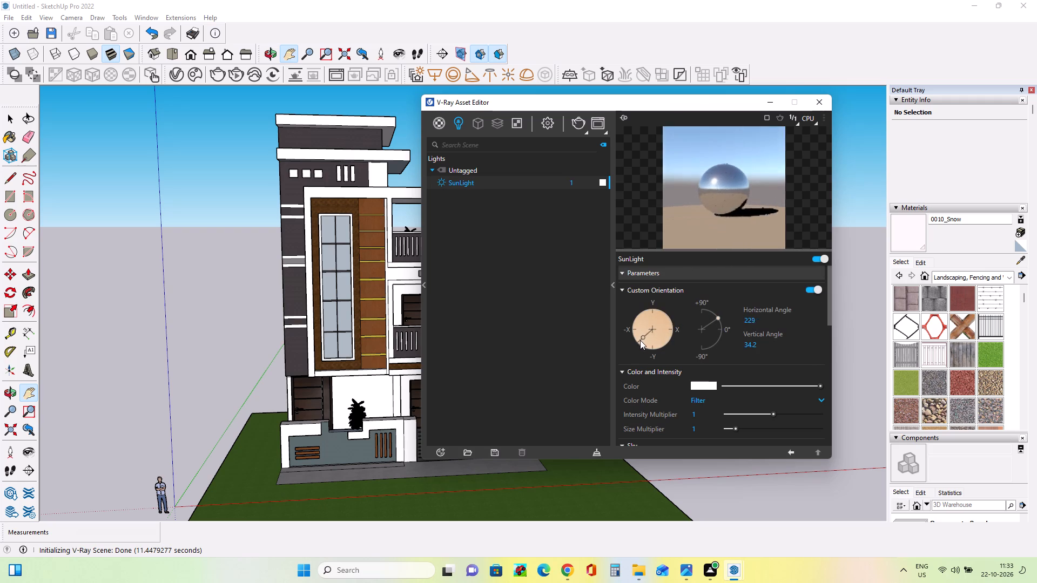
drag(640, 340, 636, 338)
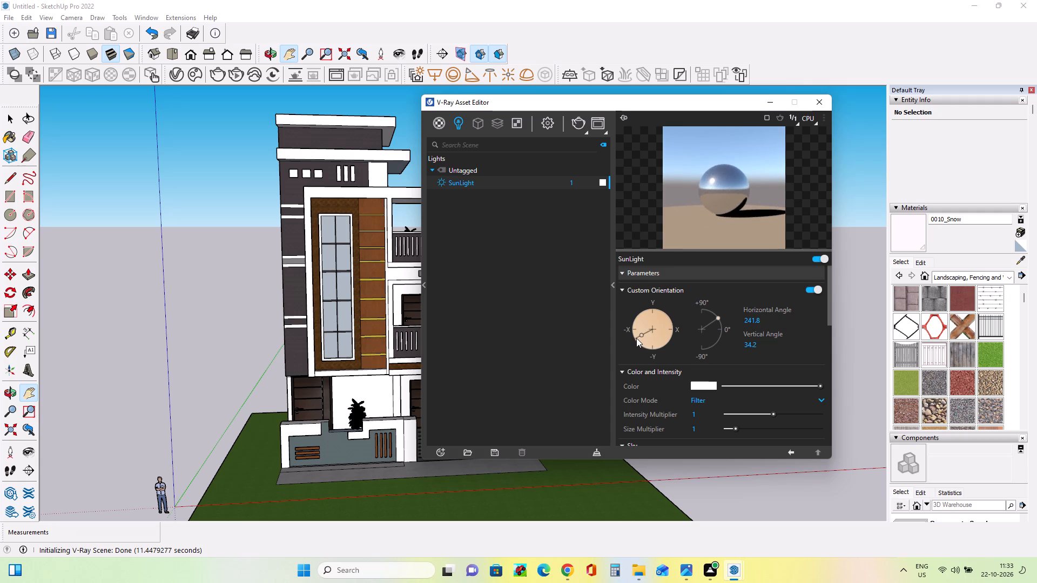
drag(636, 338, 637, 341)
drag(637, 341, 633, 342)
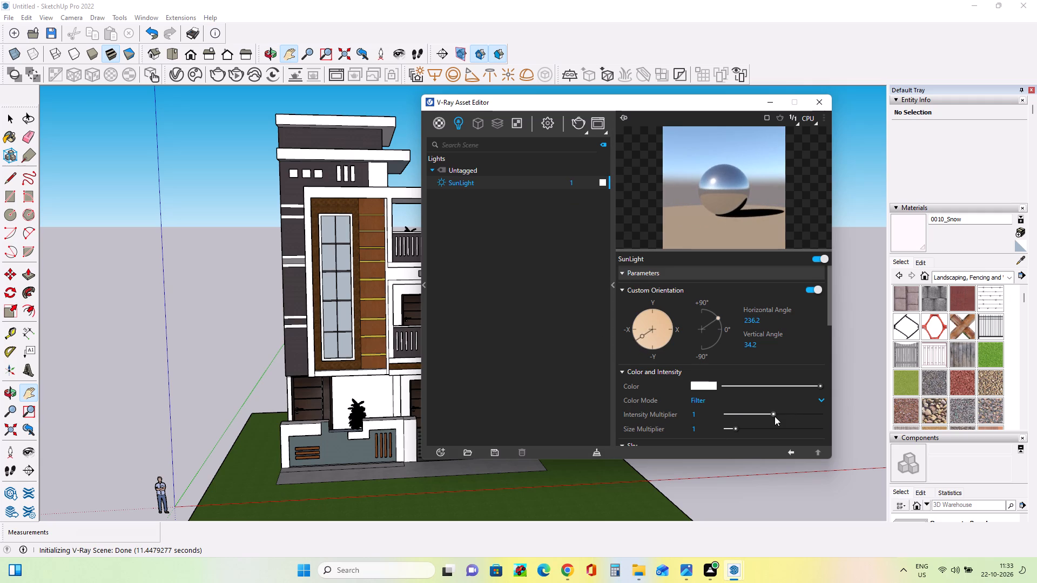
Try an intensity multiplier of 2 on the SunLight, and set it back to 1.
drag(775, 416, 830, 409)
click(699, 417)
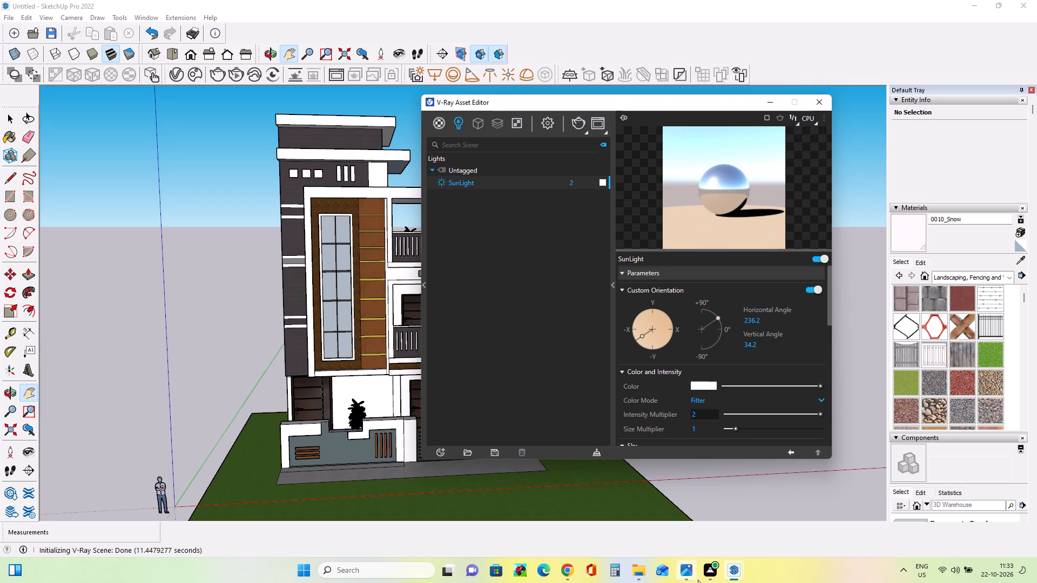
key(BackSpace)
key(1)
Set the SunLight's size multiplier to 5.
click(701, 430)
key(BackSpace)
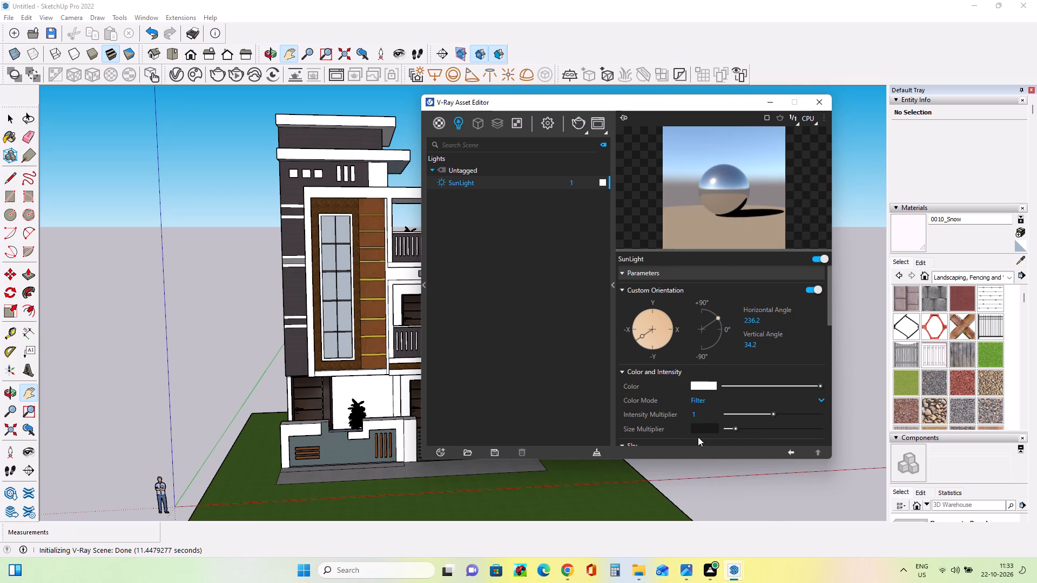
key(5)
click(523, 246)
Add a Light Mix render element and group its lights by Group Instances.
click(494, 121)
click(520, 298)
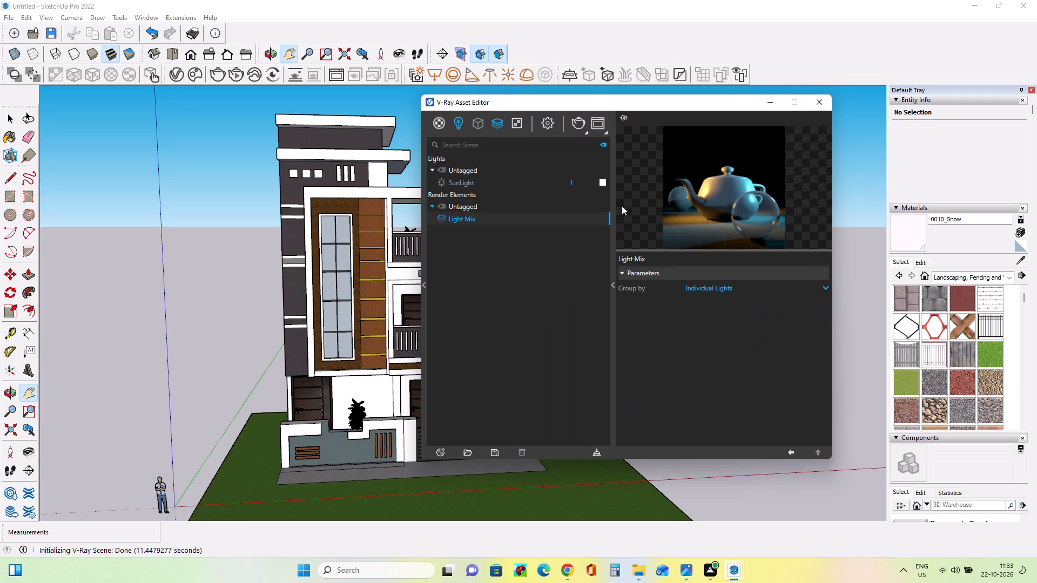
click(698, 290)
click(706, 319)
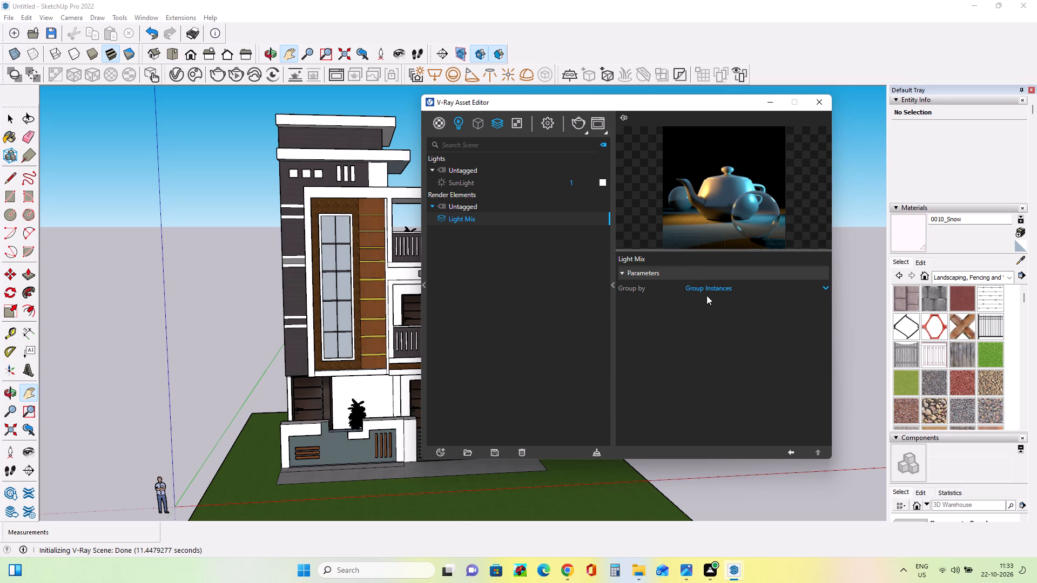
Start a V-Ray render of the house scene.
click(579, 125)
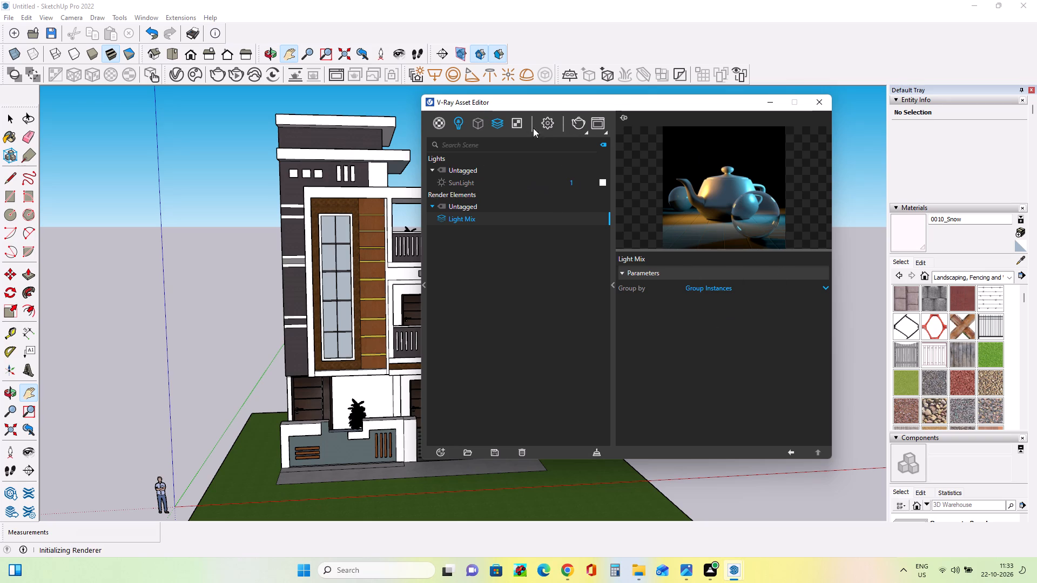
click(575, 124)
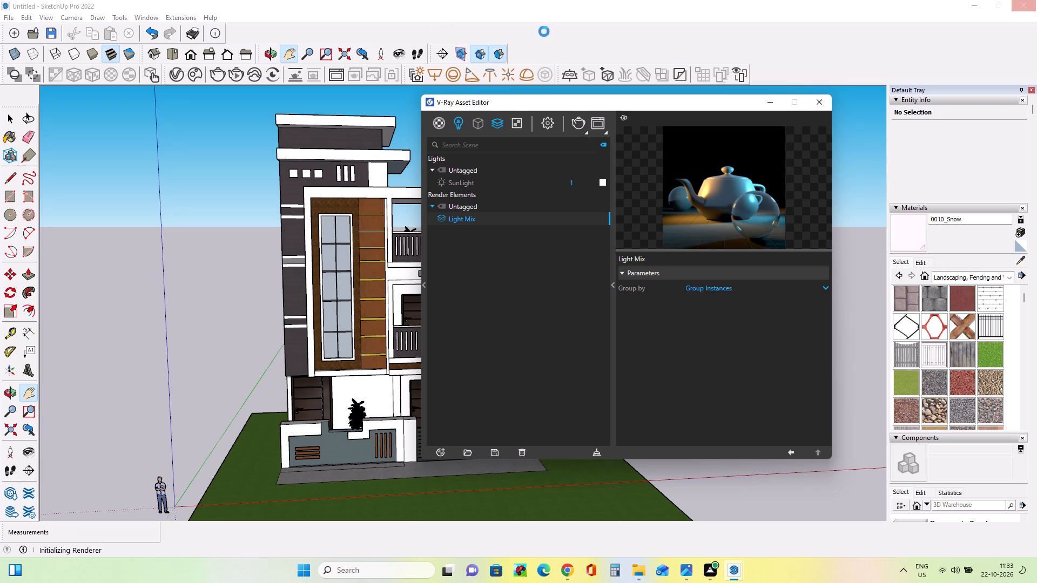
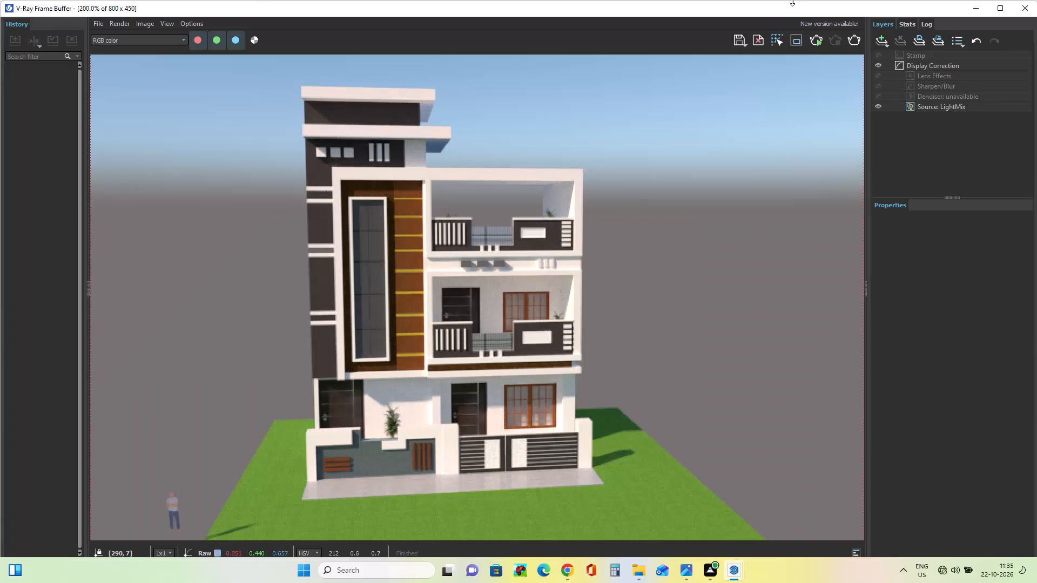
Paint the roof slabs, the upper tower wall and the top-floor frame with 0011_Seashell from the Colors-Named materials.
click(977, 5)
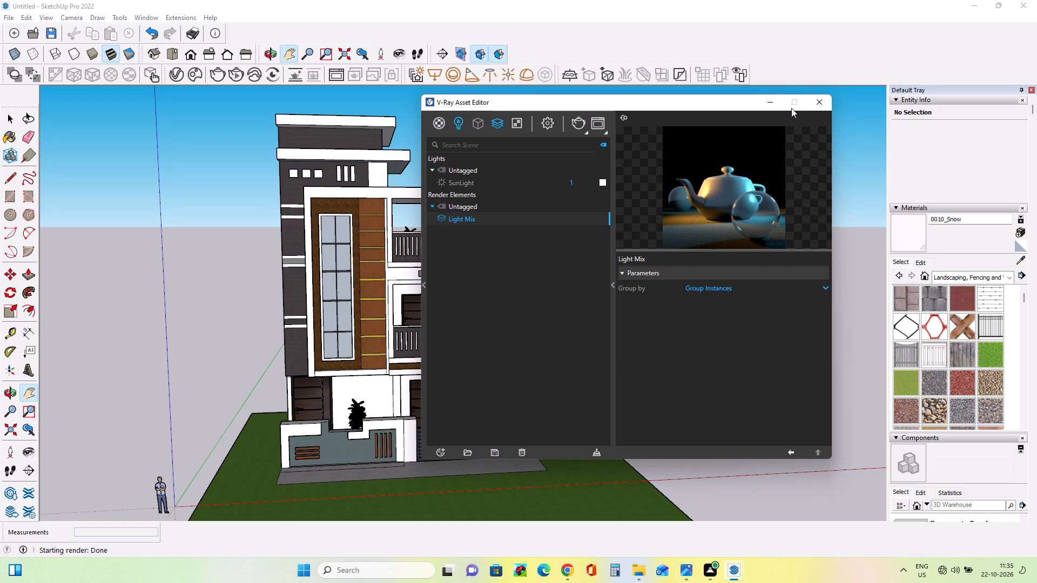
click(819, 103)
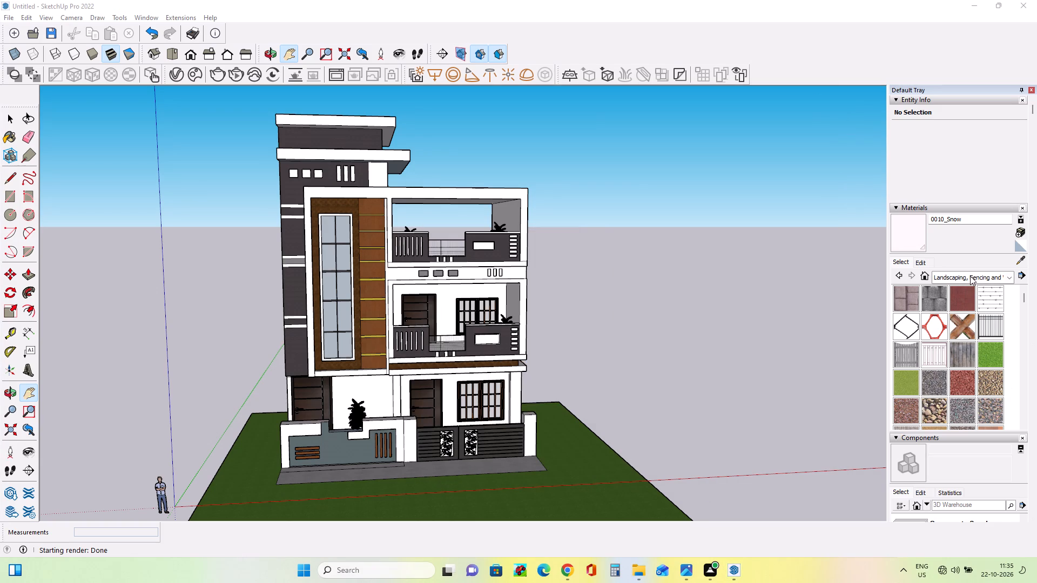
click(970, 276)
click(974, 323)
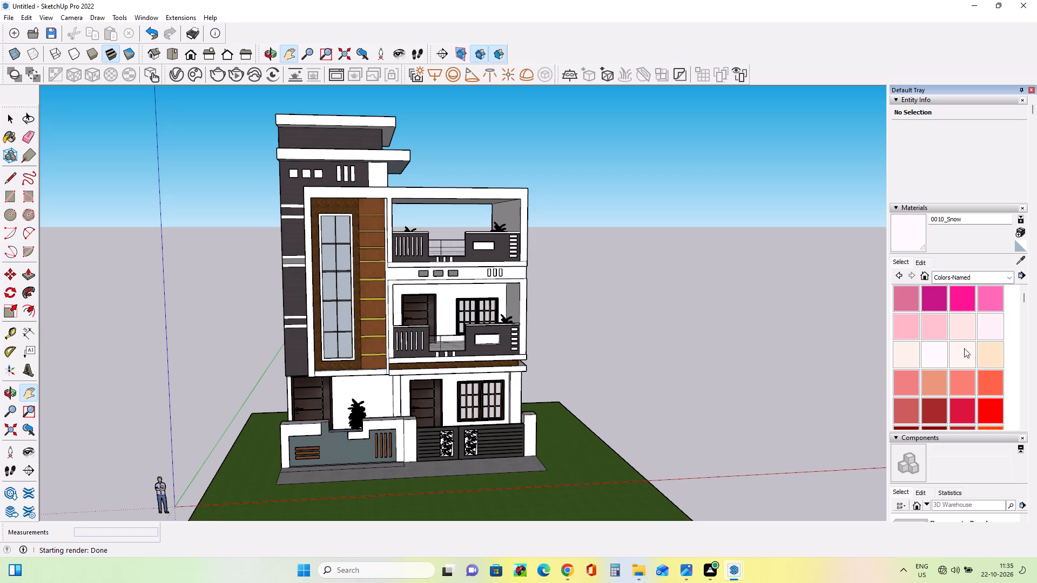
click(954, 355)
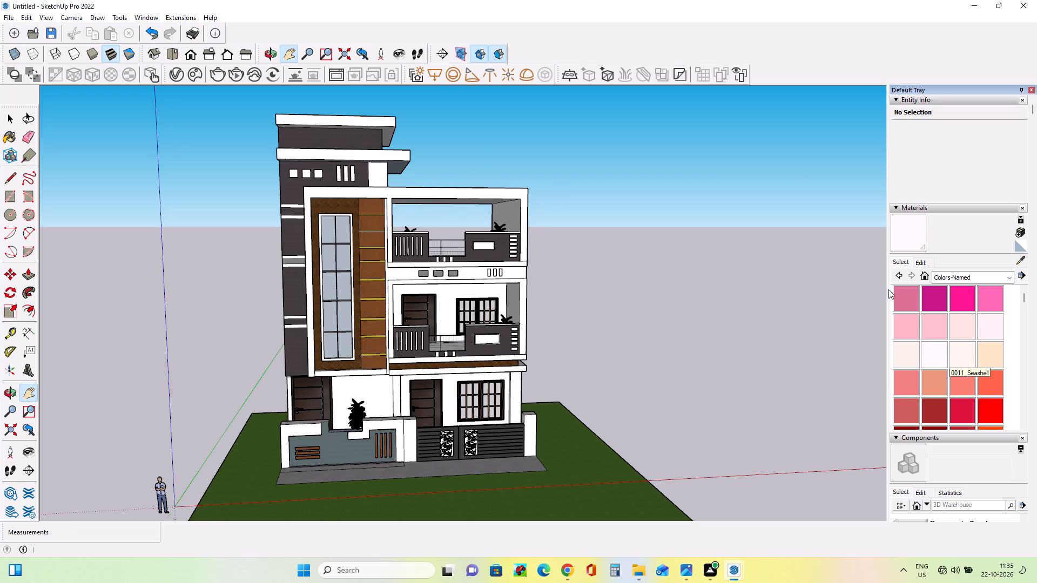
click(962, 350)
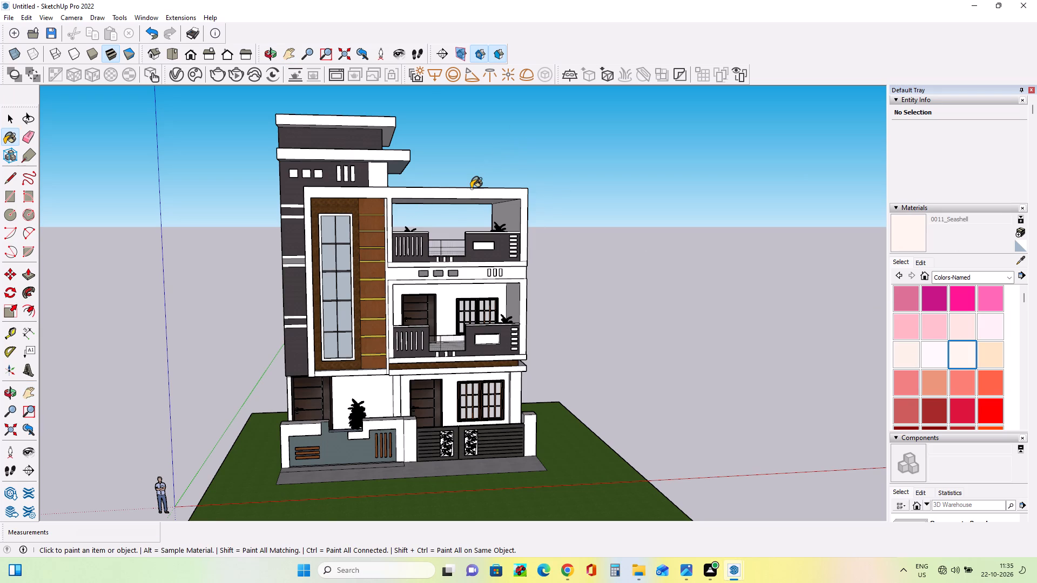
click(474, 196)
click(482, 192)
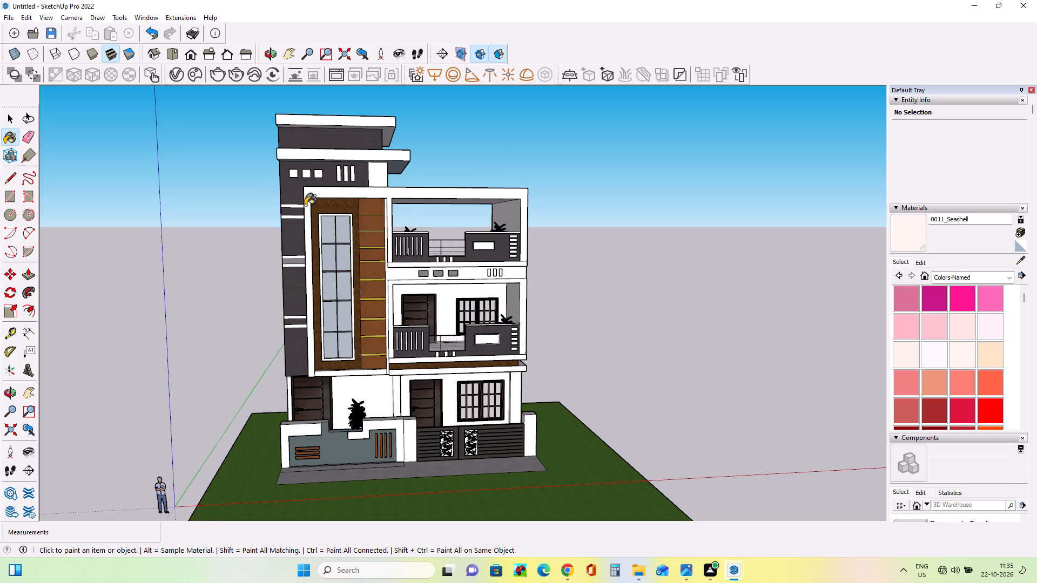
click(306, 206)
click(325, 122)
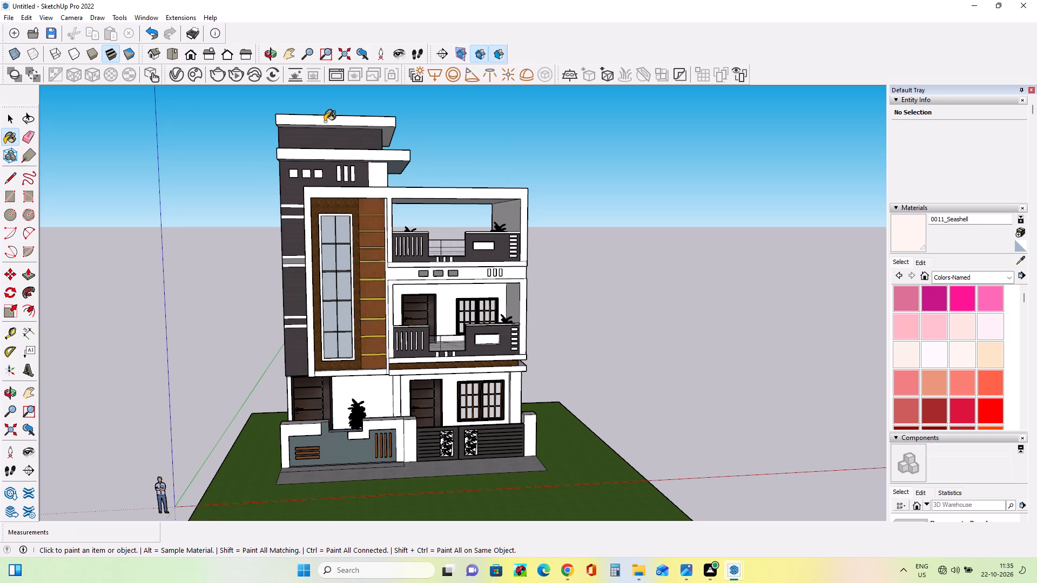
click(325, 121)
click(375, 157)
click(378, 174)
Apply 0011_Seashell to the white band between the upper floors and the first-floor balcony's frame.
click(427, 287)
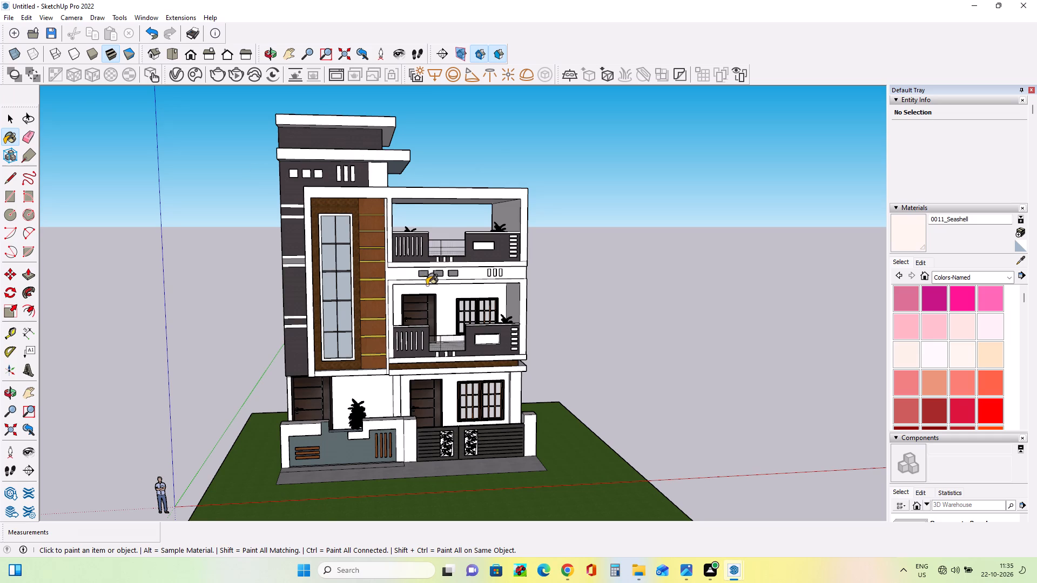
click(400, 273)
click(390, 259)
click(392, 264)
click(452, 291)
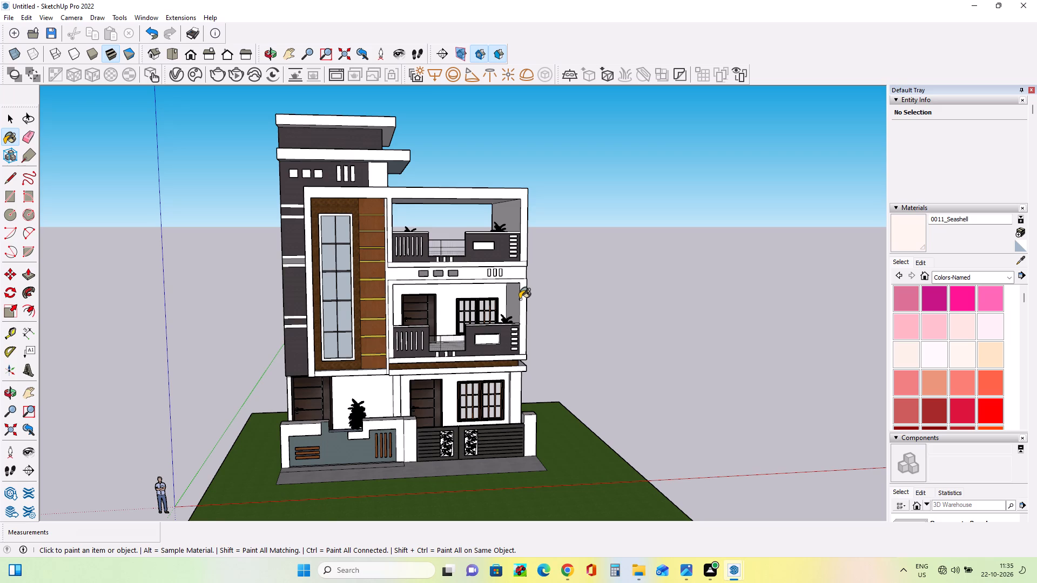
click(525, 298)
click(517, 274)
Apply 0011_Seashell to the ground-floor walls and column, the front boundary wall and both gate pillars.
click(378, 389)
click(403, 387)
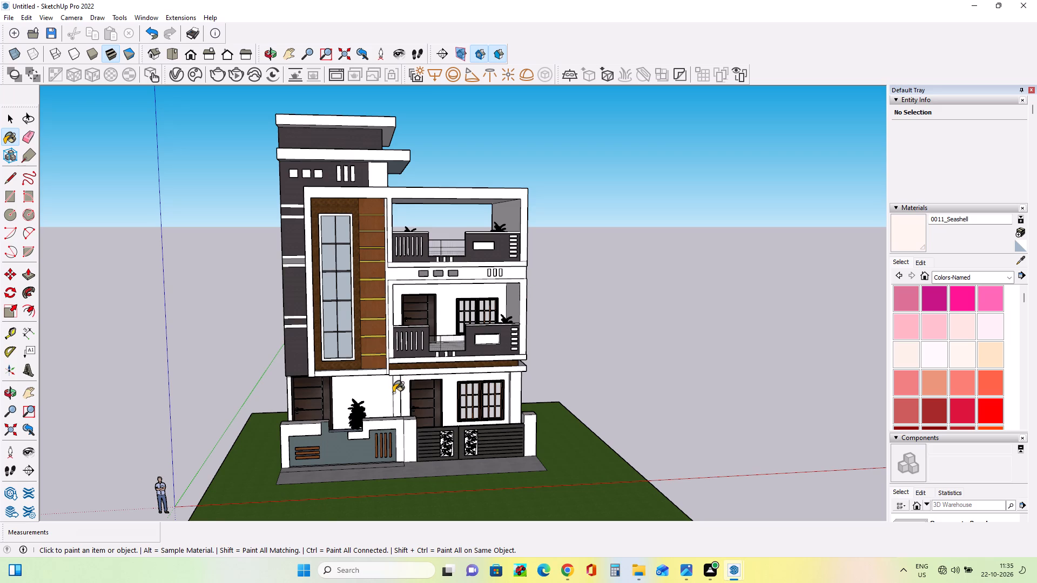
click(396, 393)
click(408, 444)
click(397, 428)
click(529, 431)
click(299, 429)
click(288, 399)
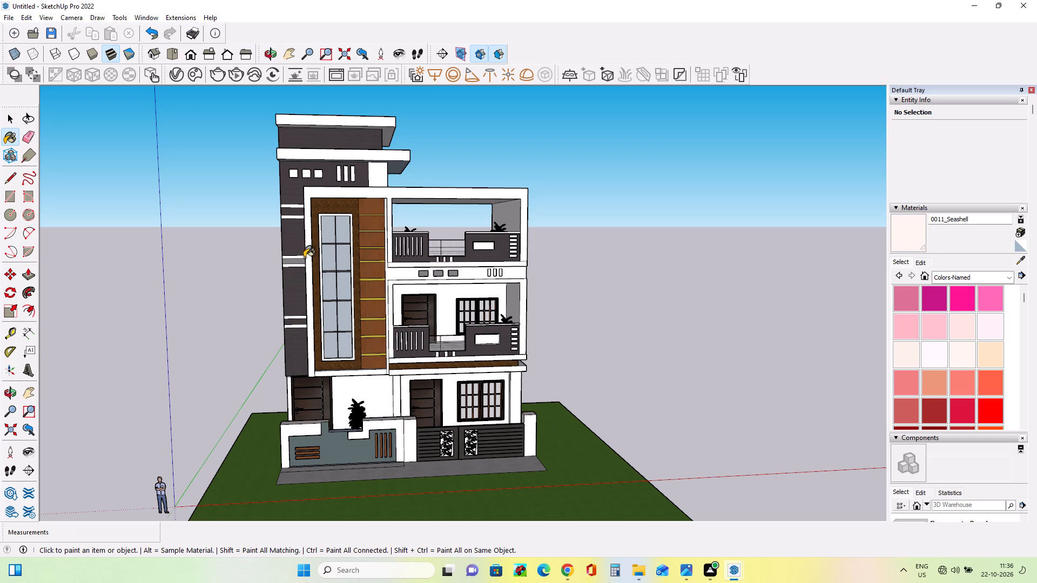
Apply 0011_Seashell to the border around the wood-clad panel and to the tall window's frame.
click(307, 256)
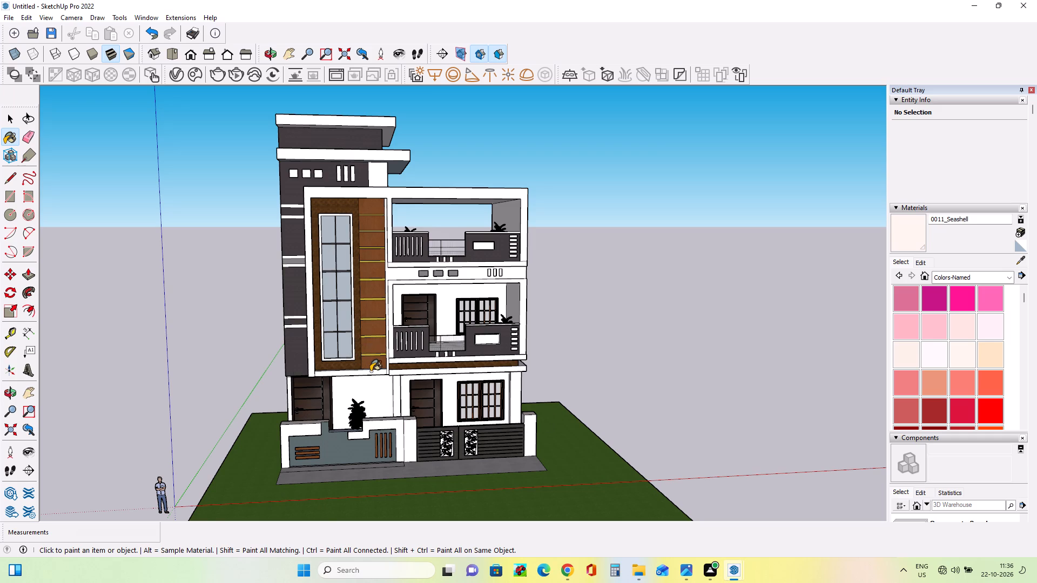
click(371, 372)
click(388, 371)
scroll(315, 349, up, 5)
scroll(323, 356, down, 1)
scroll(323, 356, up, 12)
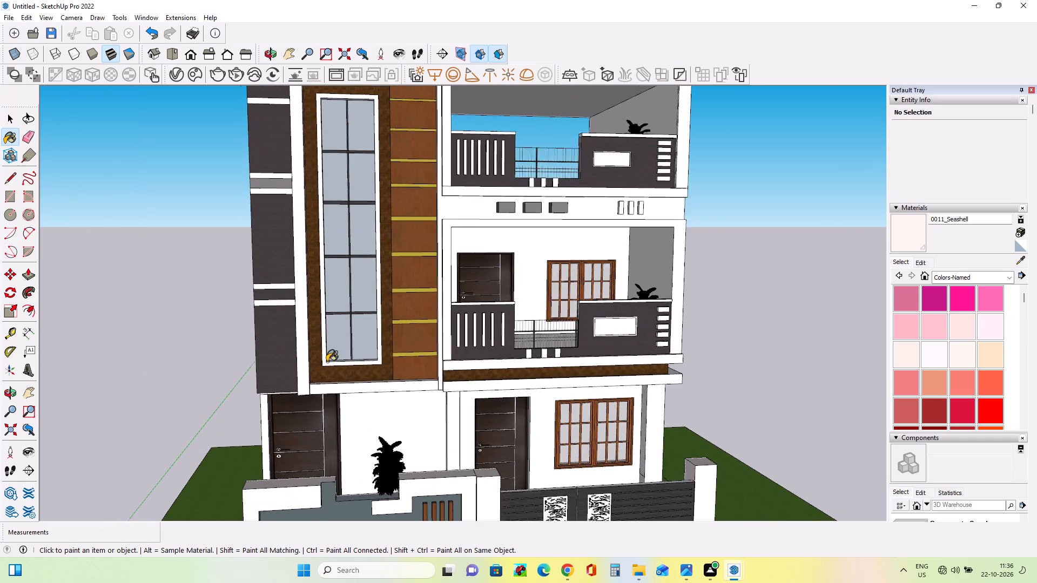
scroll(327, 362, up, 2)
click(324, 355)
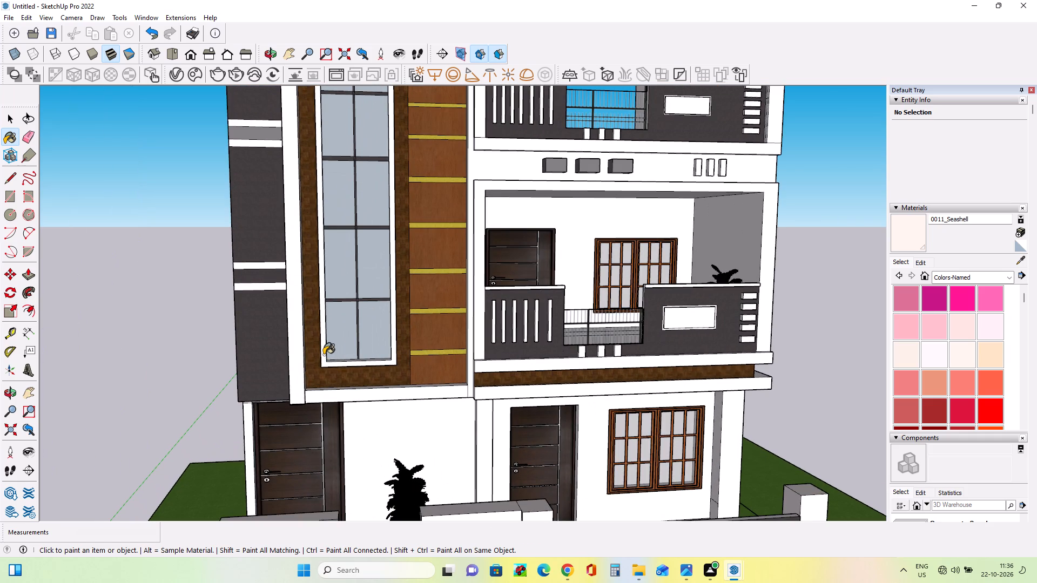
click(324, 355)
click(322, 394)
click(295, 398)
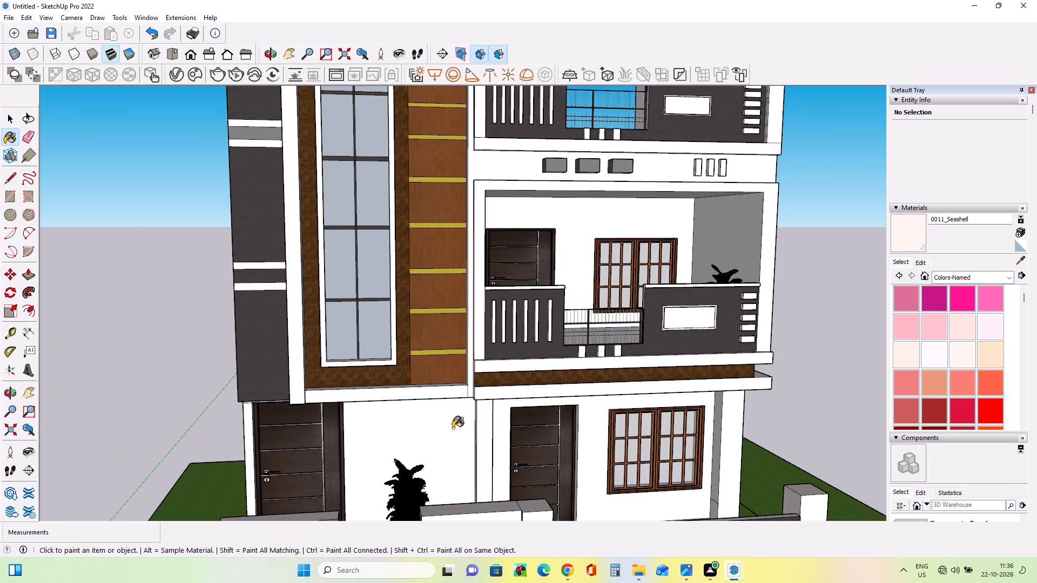
Apply 0011_Seashell to the remaining ground-floor wall and column faces, the boundary wall and pillar tops, and the lower balcony's edge and slabs.
click(453, 429)
click(481, 432)
click(532, 510)
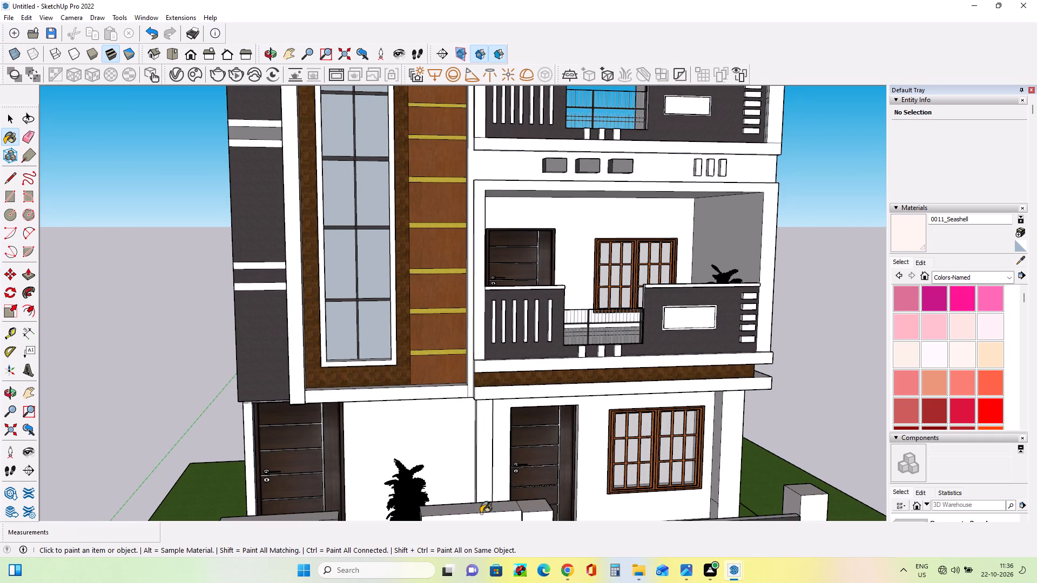
click(481, 513)
click(813, 496)
drag(722, 465, 722, 459)
click(769, 342)
click(769, 344)
click(769, 358)
click(764, 384)
Render the whole repainted house with V-Ray, and stop the render once the image is clear.
scroll(445, 340, down, 8)
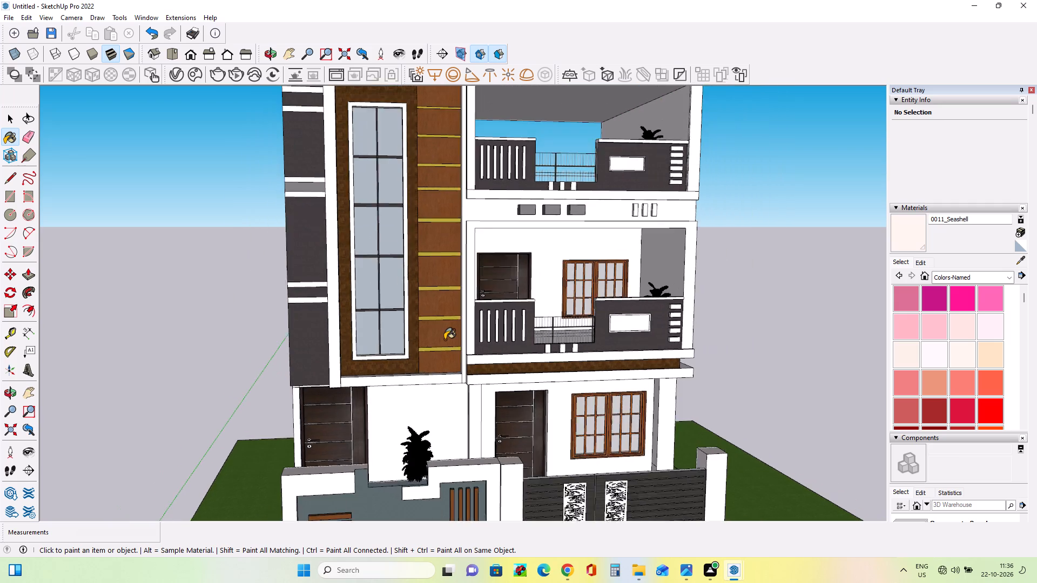
scroll(445, 340, down, 5)
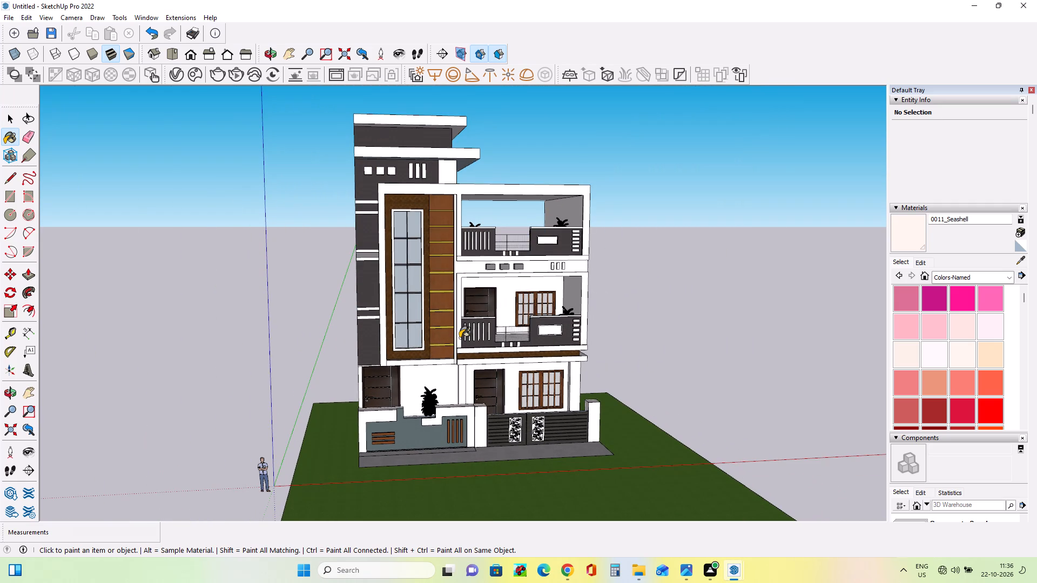
middle_drag(460, 338, 462, 345)
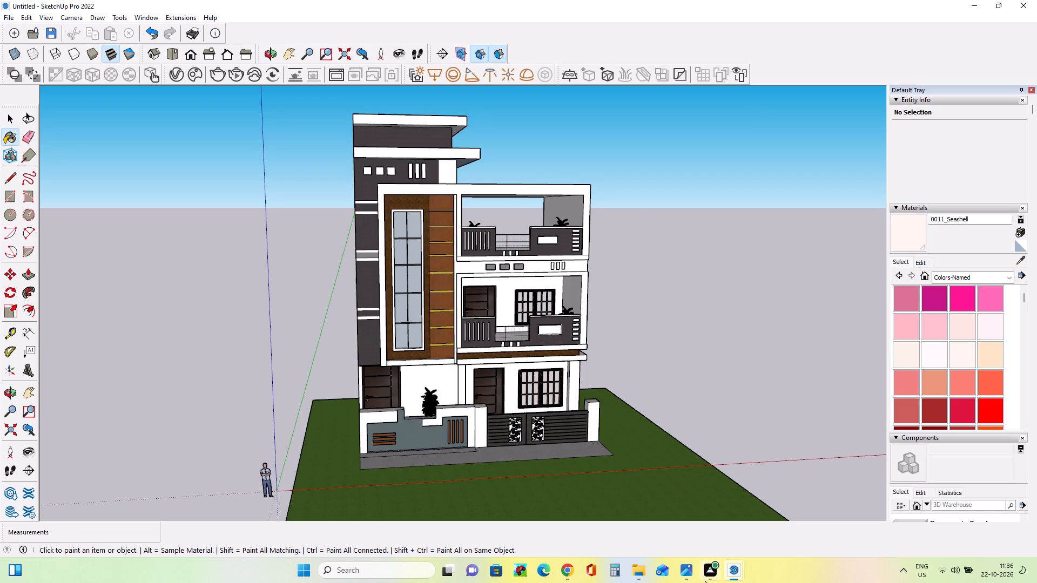
click(221, 72)
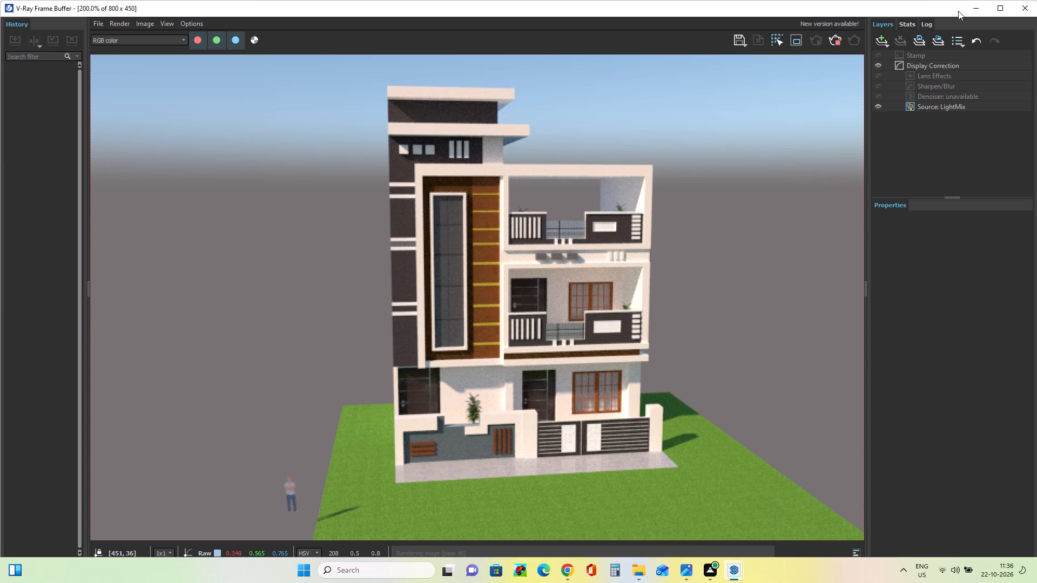
click(833, 41)
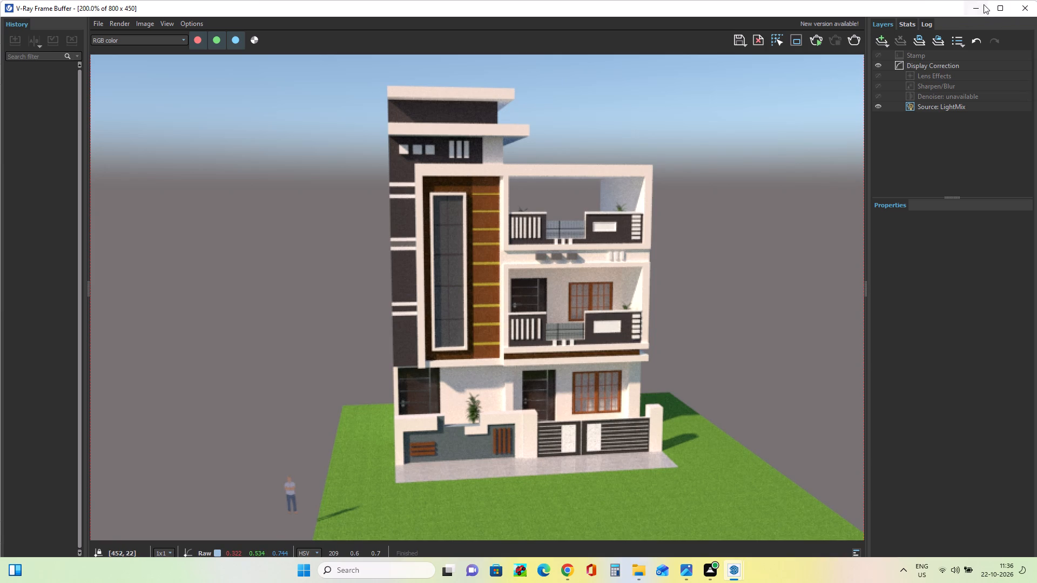
Return to the model and reframe the house from a slightly higher viewpoint.
click(984, 4)
middle_drag(616, 229, 612, 188)
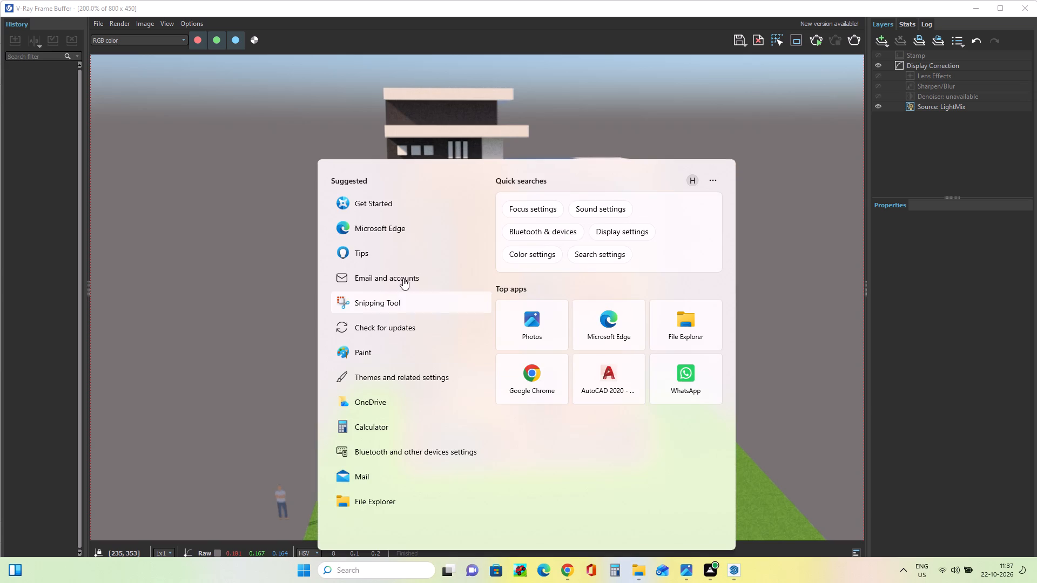
Capture the rendered house with its surrounding grass as a rectangular snip in Snipping Tool.
click(399, 297)
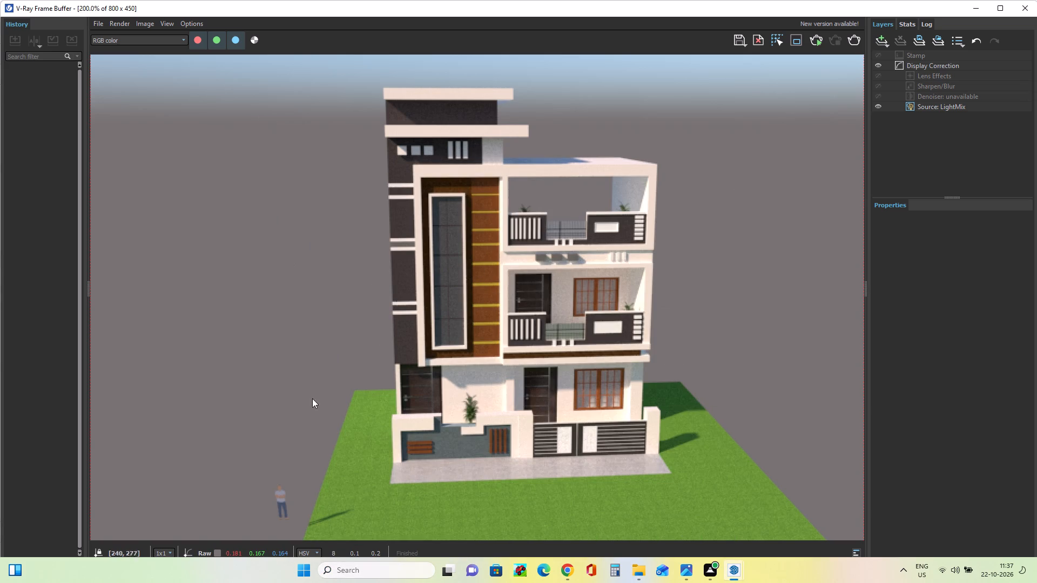
click(406, 247)
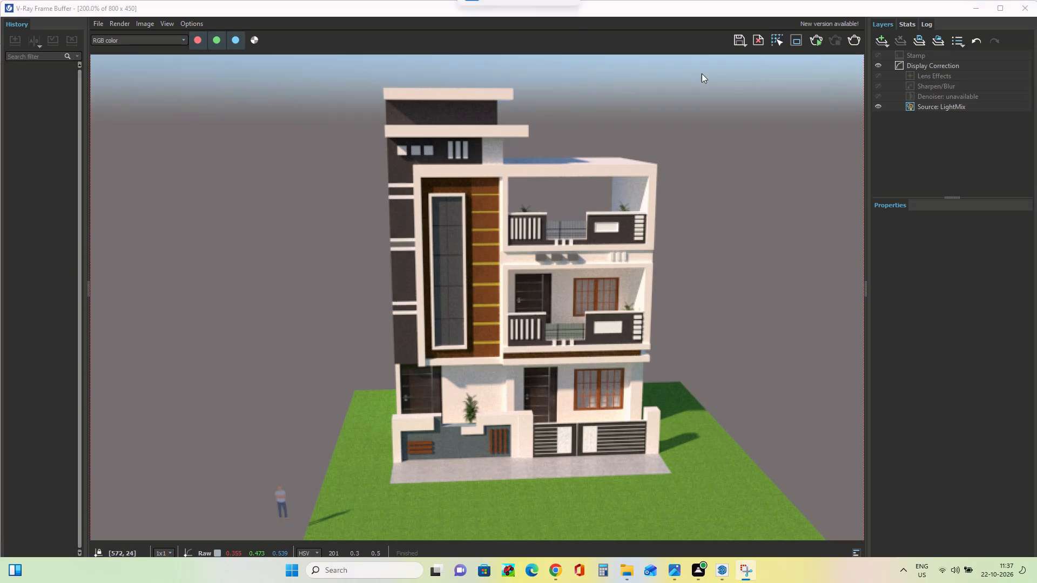
drag(711, 62, 480, 166)
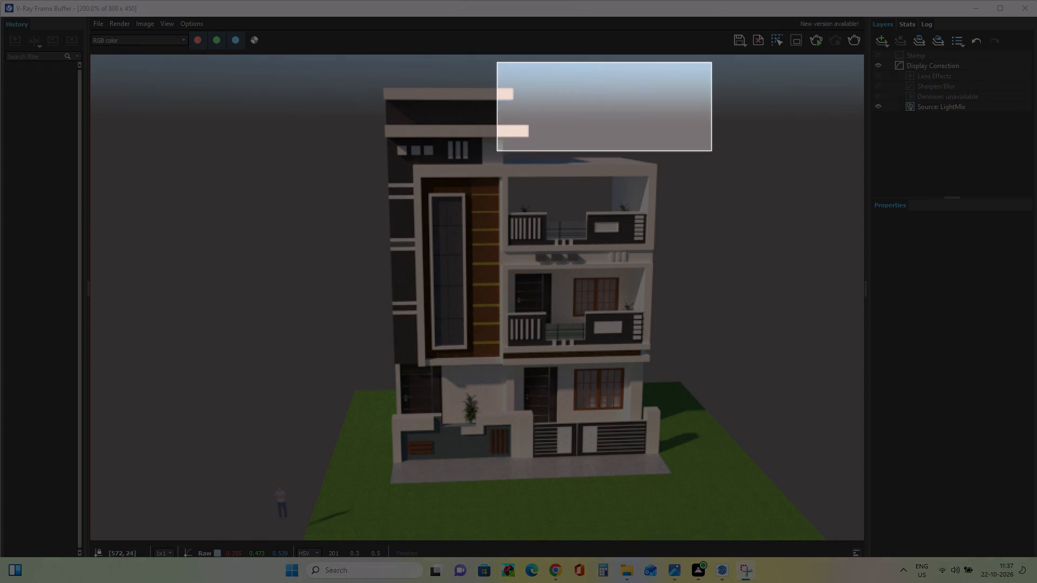
drag(480, 166, 311, 525)
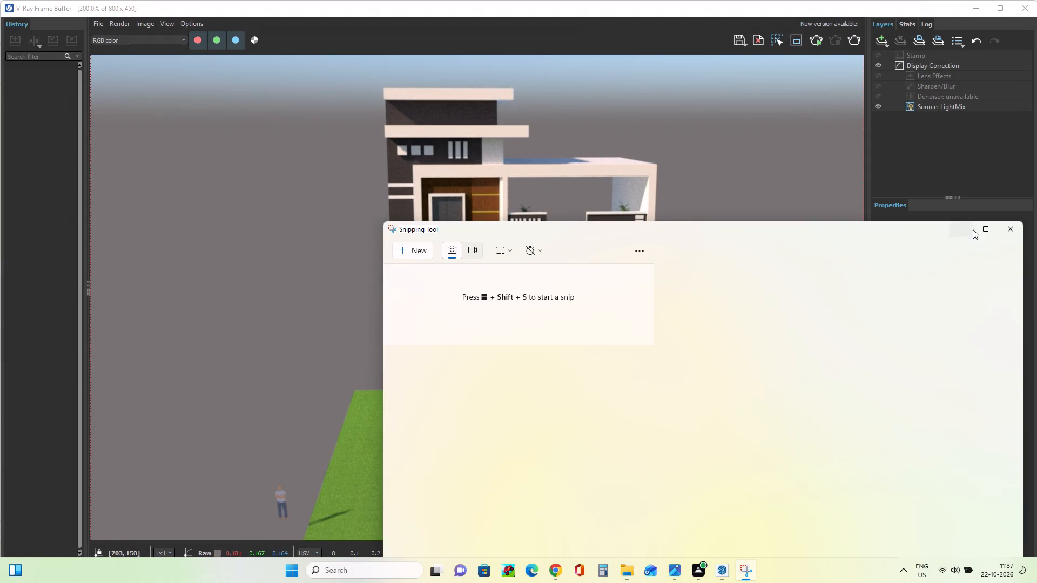
Save the captured snip of the house render.
click(588, 306)
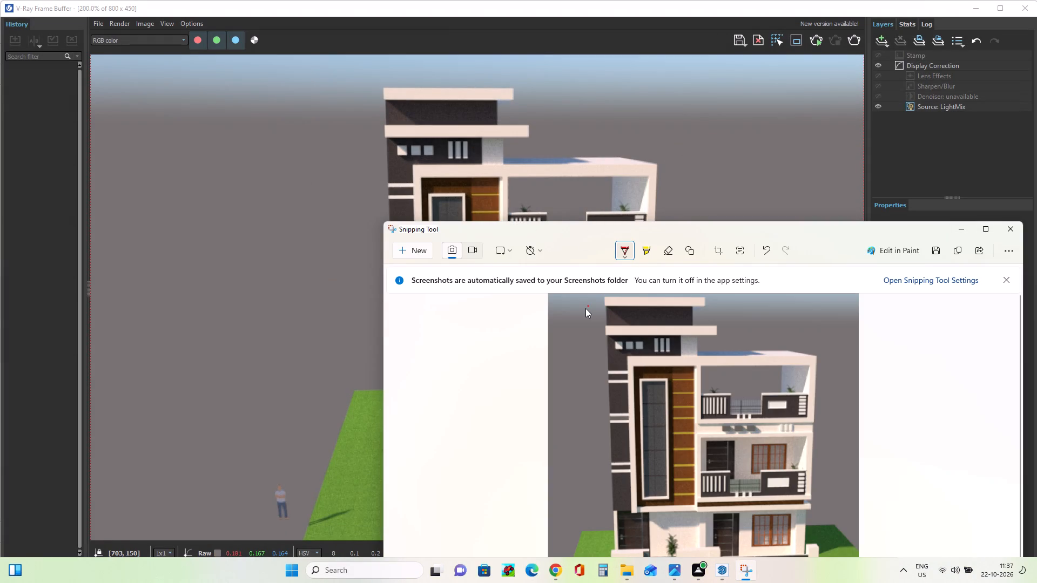
key(ctrl+s)
ctrl+drag(585, 308, 551, 301)
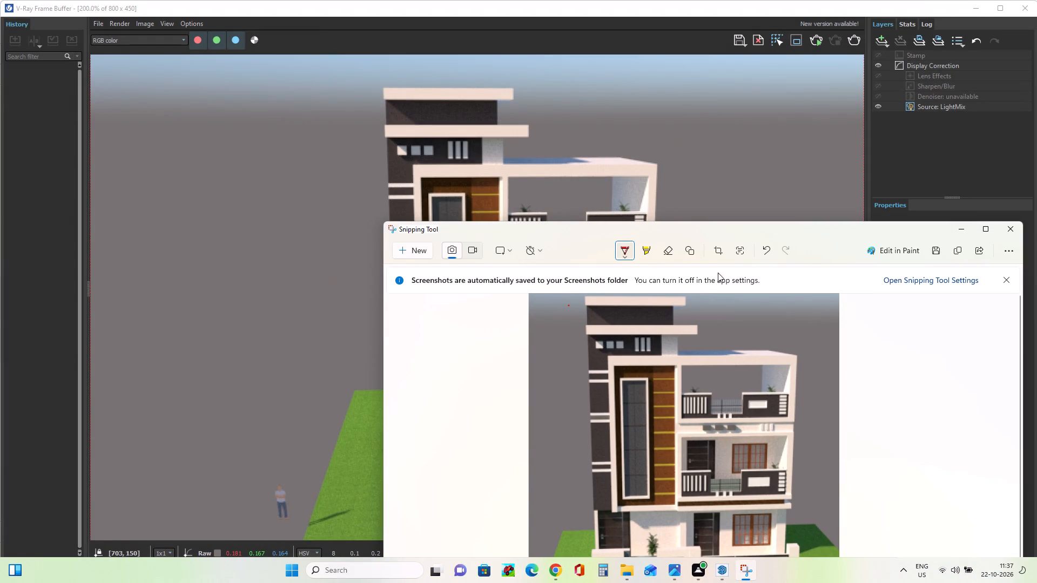
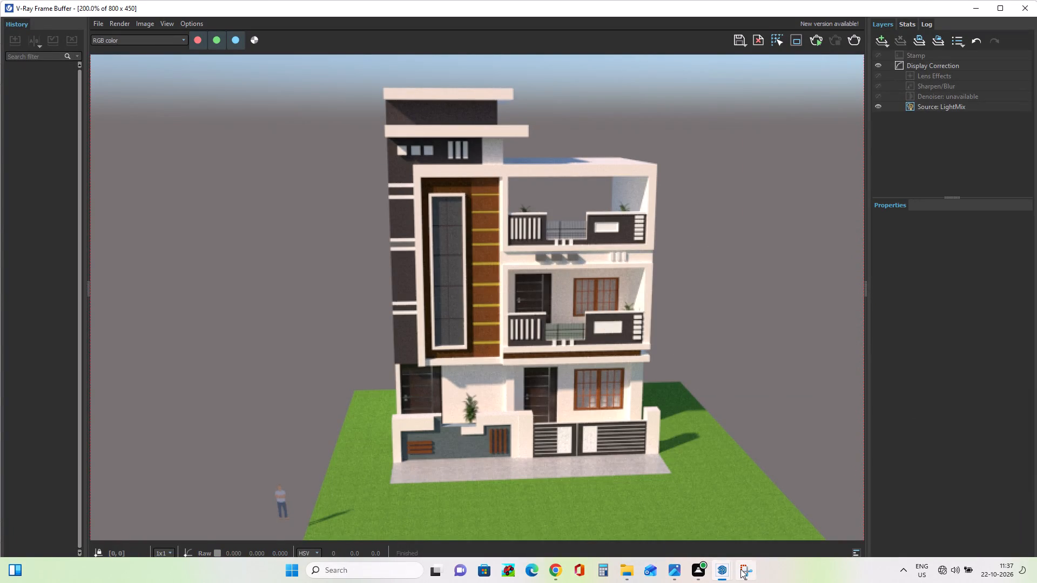
Switch to Snipping Tool and save the house render screenshot to the Desktop as a PNG, starting its file name with "NA".
click(740, 569)
click(439, 327)
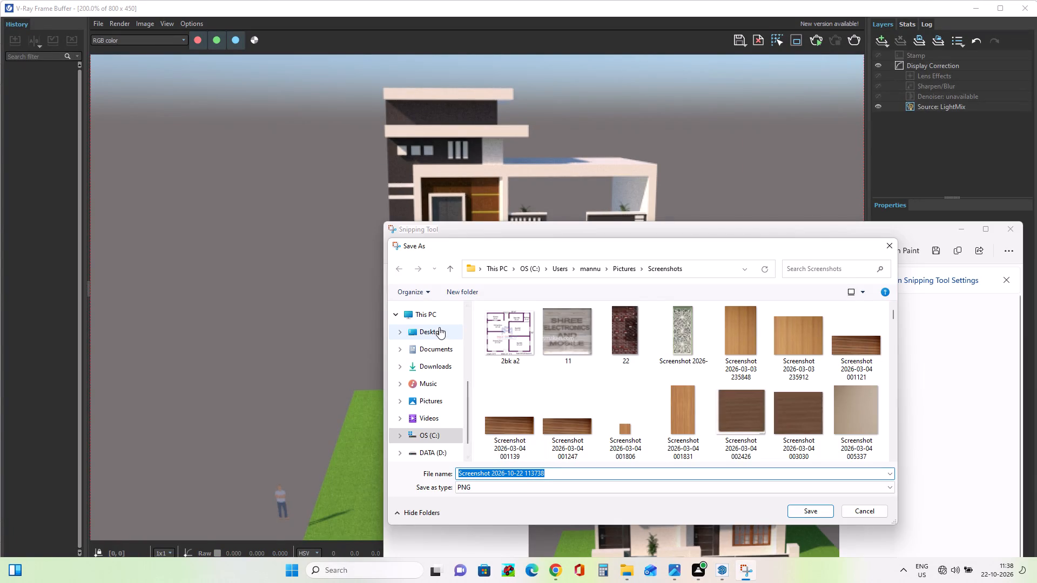
click(574, 474)
key(BackSpace)
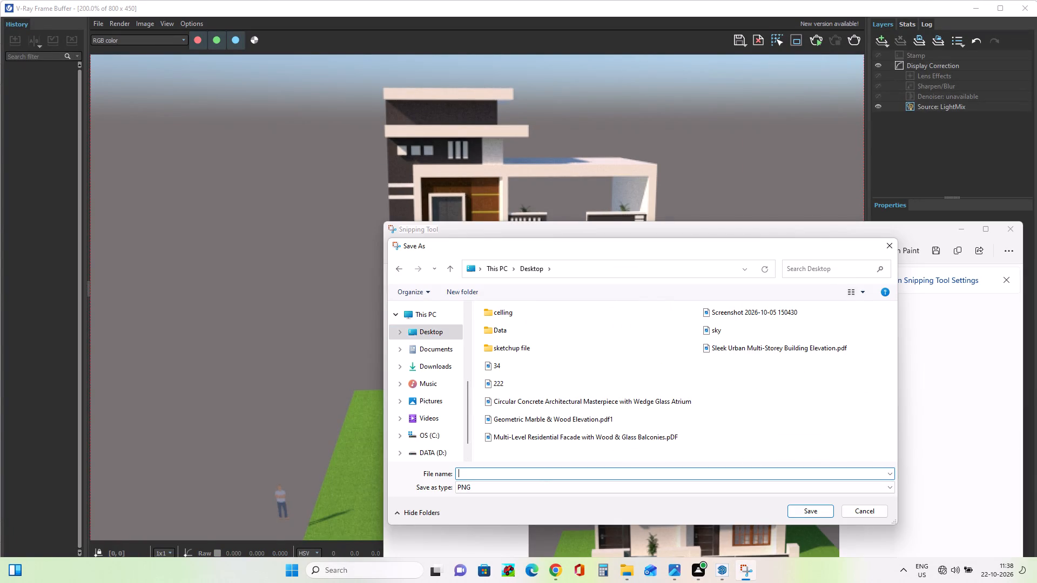
key(n)
key(a)
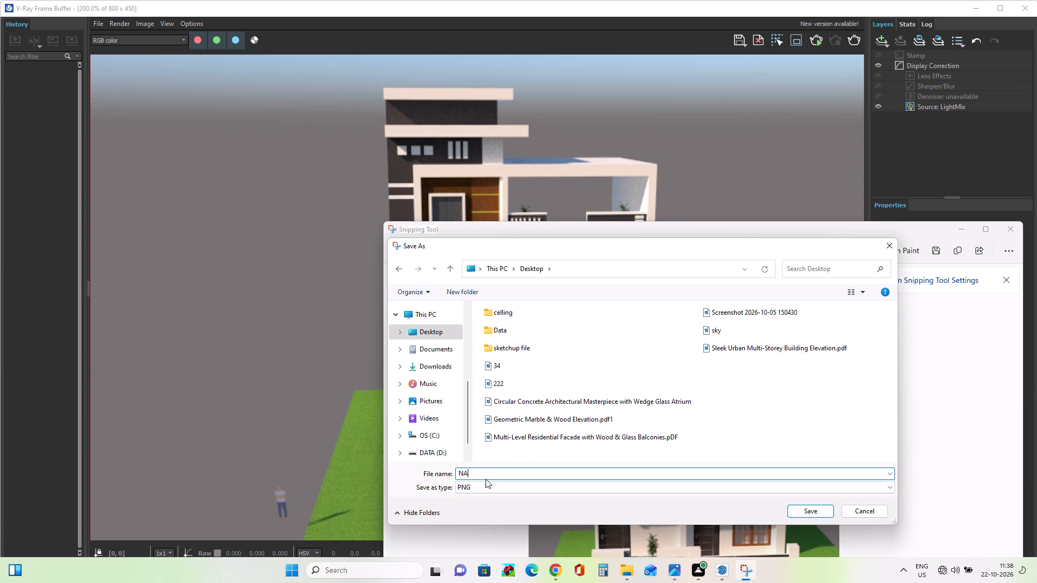
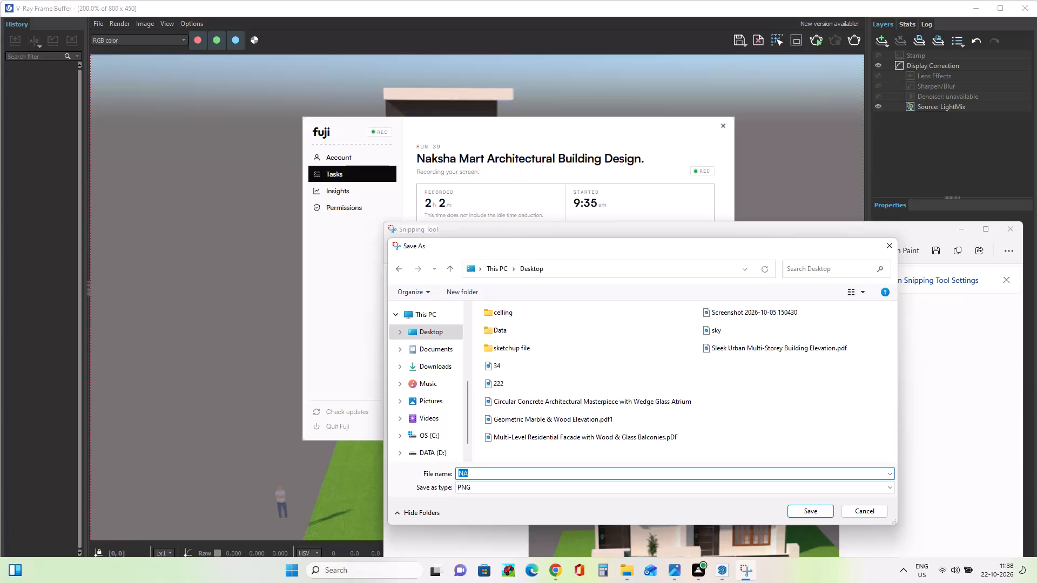
Name the render screenshot "Naksha mart architectural buliding design pdf" and save it to the Desktop as a PNG.
key(Right)
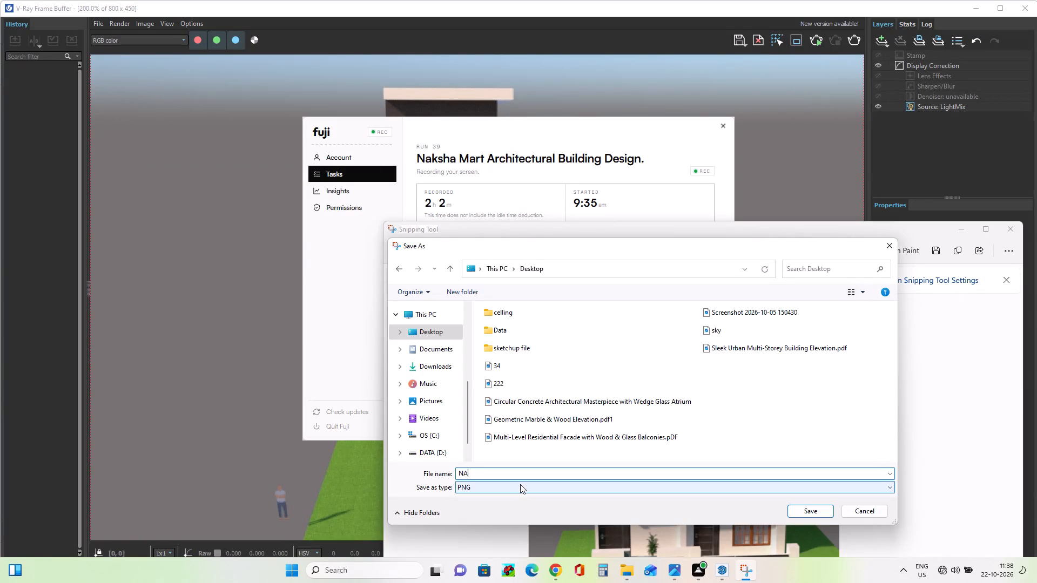
text(KS)
key(h)
key(a)
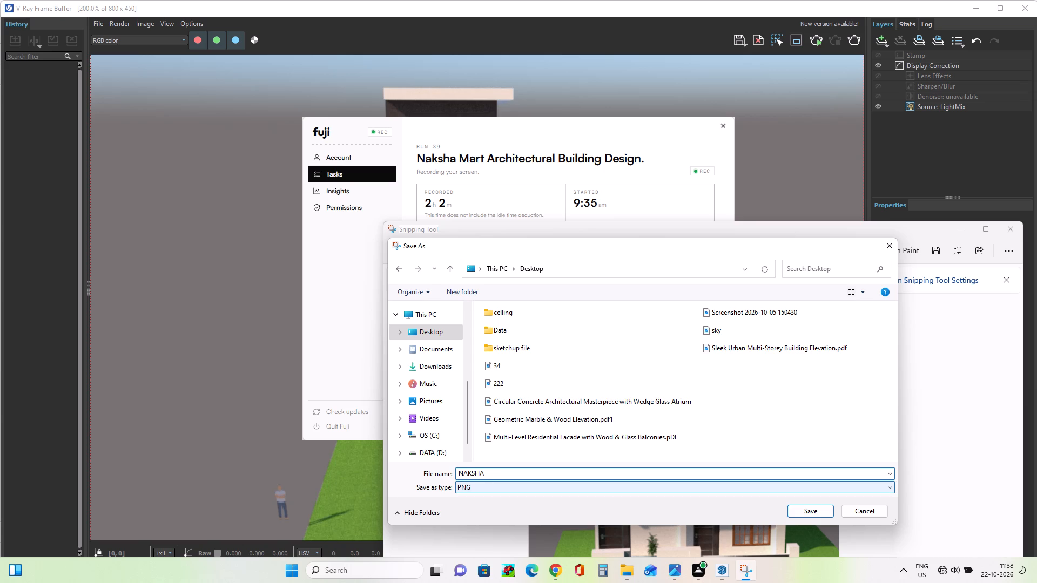
text(na)
key(BackSpace)
key(BackSpace)
key(a)
text(ksha)
key(space)
text(mart)
key(space)
text(ar)
key(c)
text(hi)
text(te)
key(c)
text(tura)
text(l)
key(space)
text(bu)
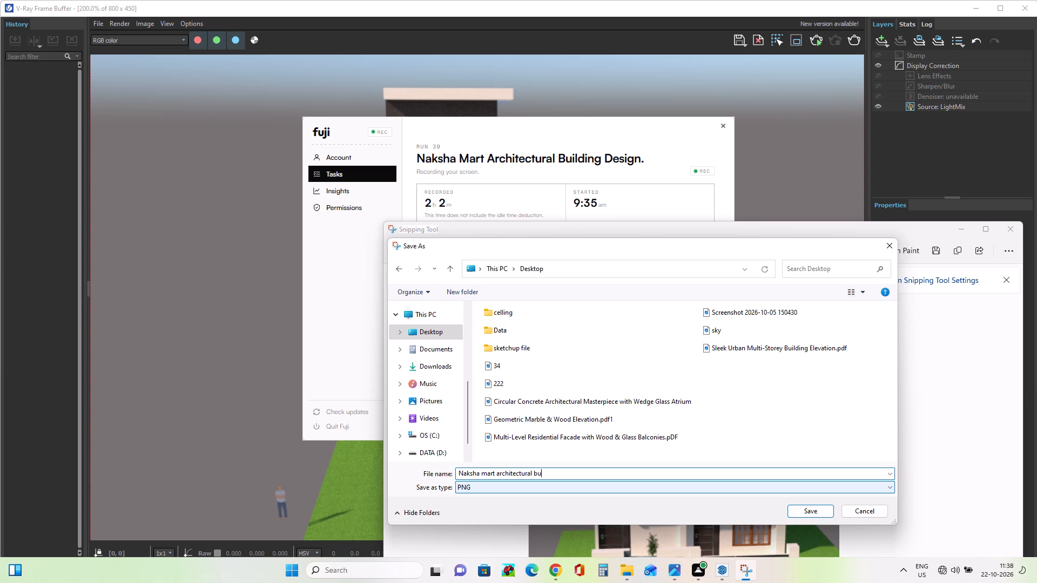
text(li)
text(di)
text(ng de)
text(si)
text(gn)
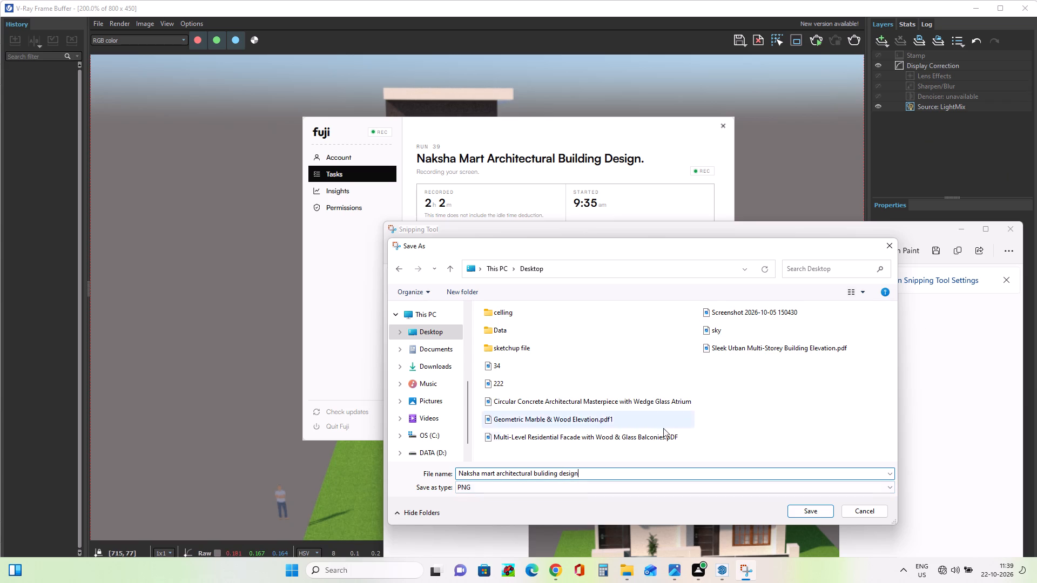
key(space)
text(pd)
key(f)
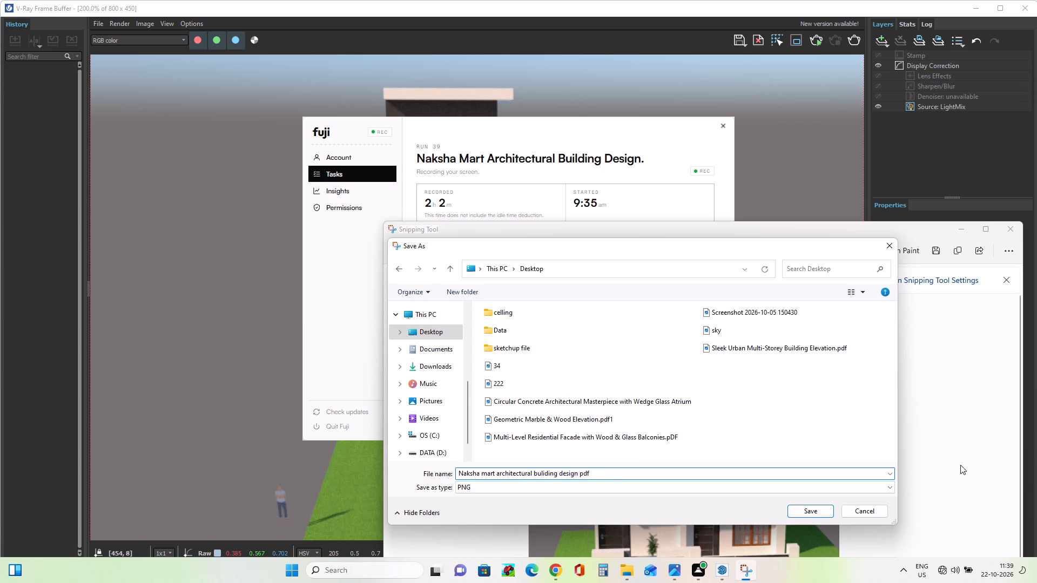
click(805, 514)
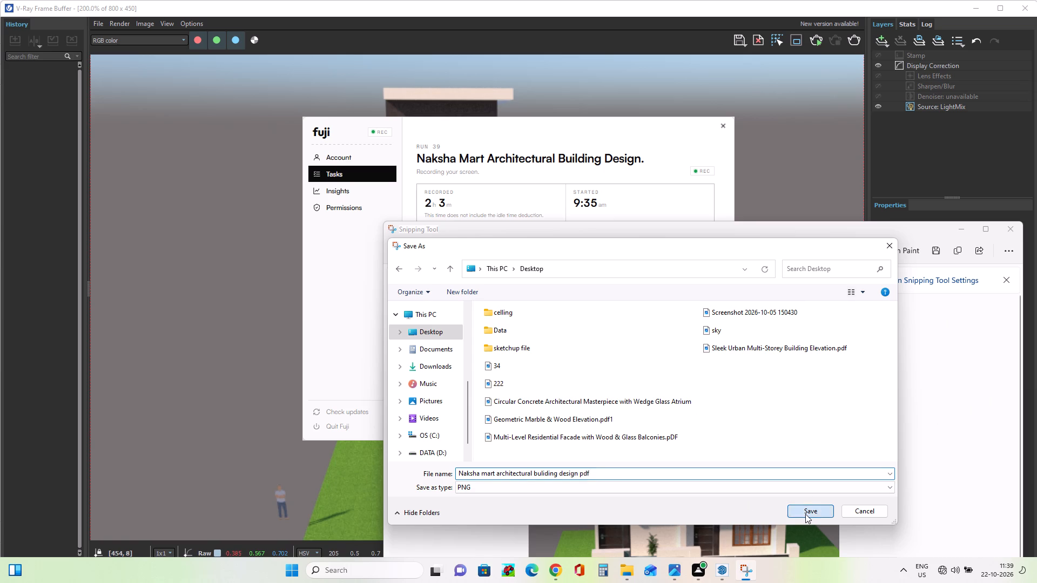
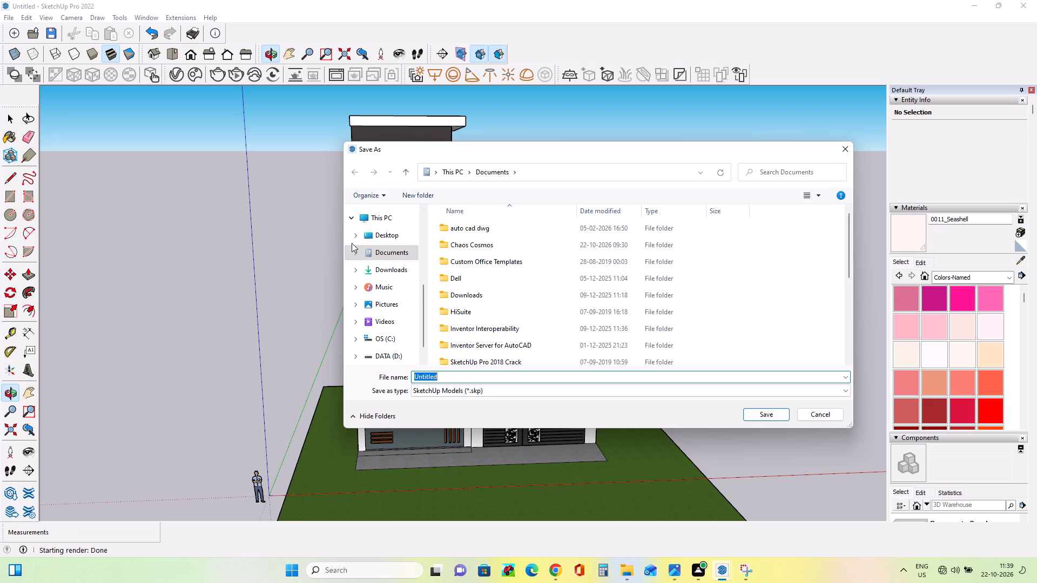
Save the house model to the Desktop as a SketchUp file named "Naksha mart architectural buliding design skp".
click(393, 236)
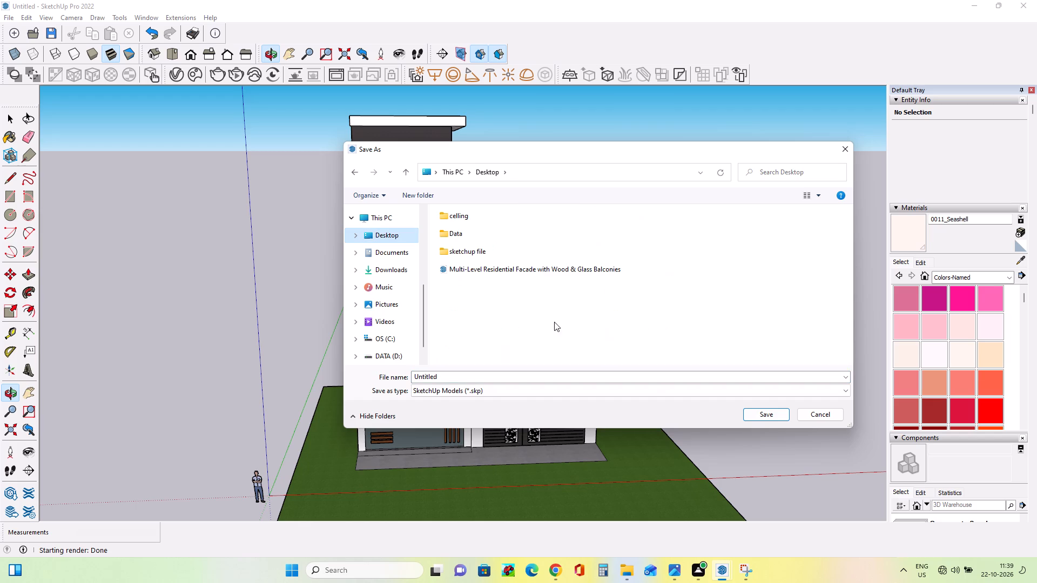
click(447, 378)
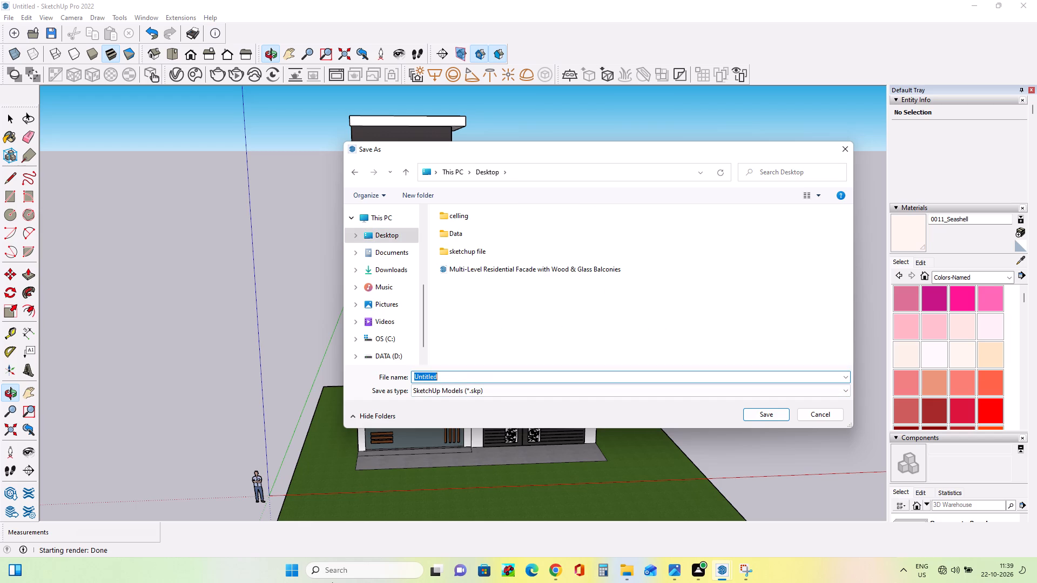
key(Delete)
key(n)
click(572, 388)
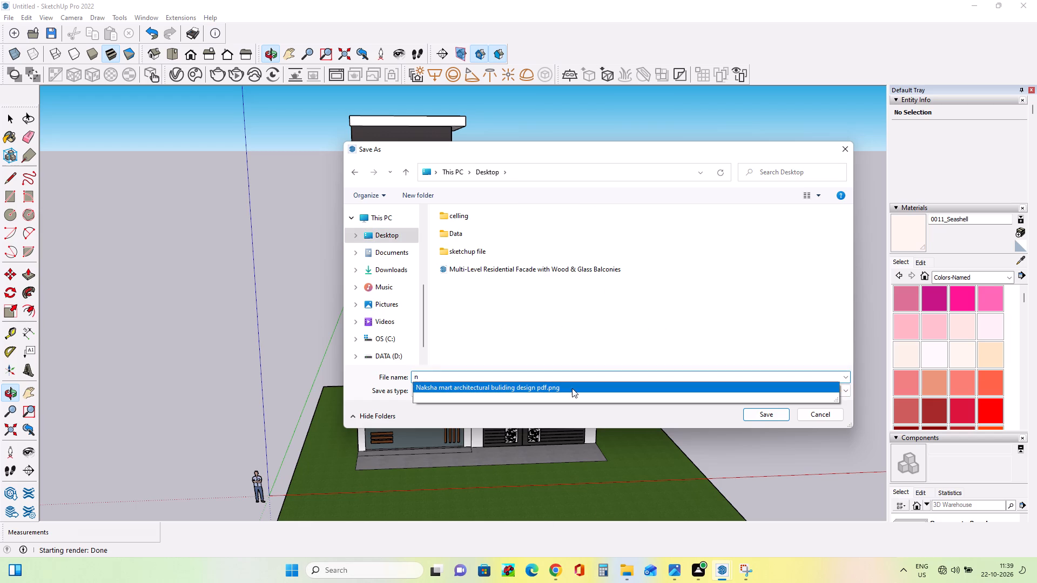
click(573, 372)
click(574, 376)
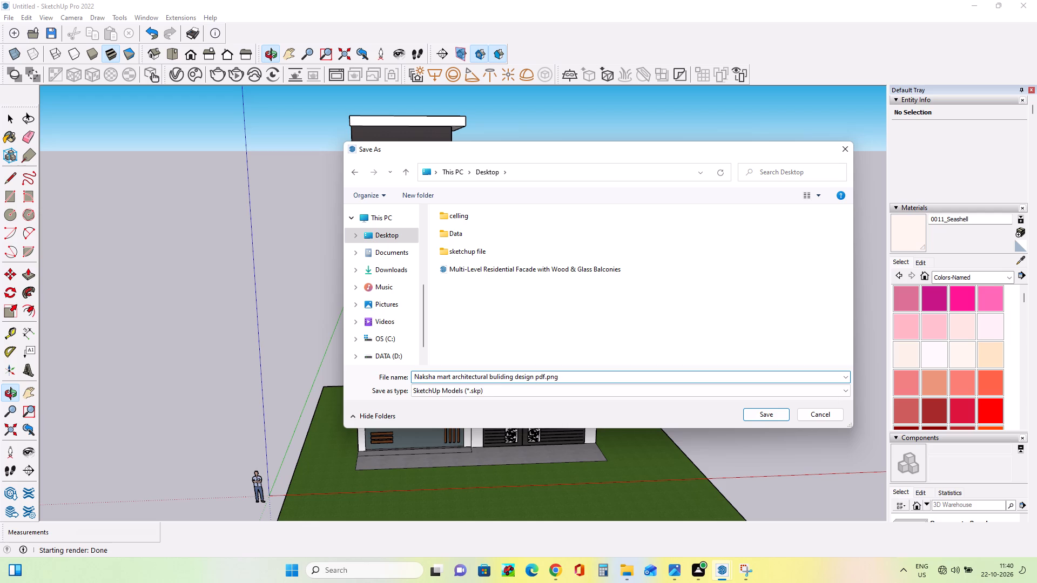
key(BackSpace)
key(BackSpace)
key(BackSpace)
key(BackSpace)
key(BackSpace)
key(BackSpace)
key(BackSpace)
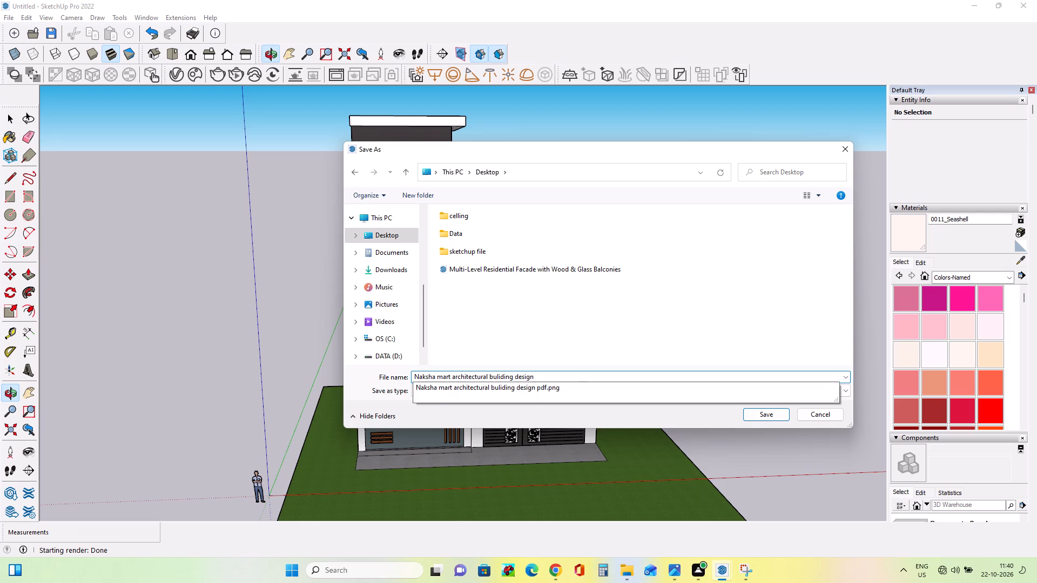
text(sk)
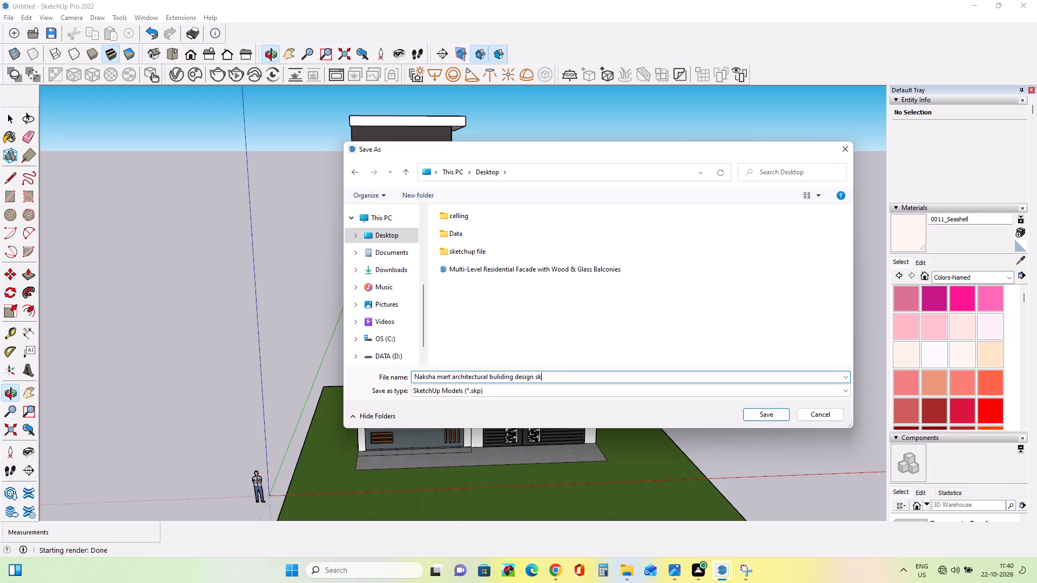
key(p)
click(775, 418)
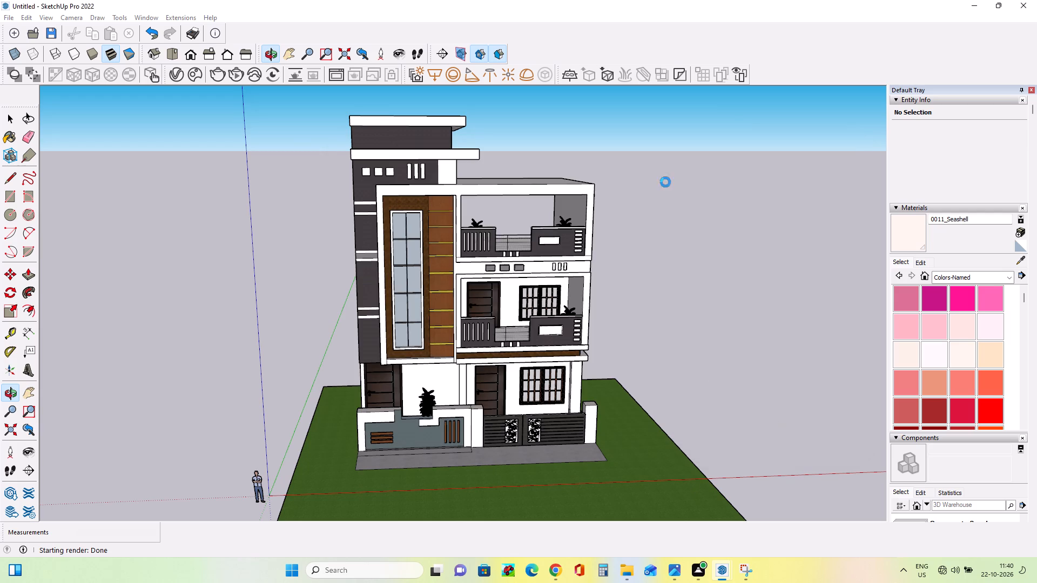